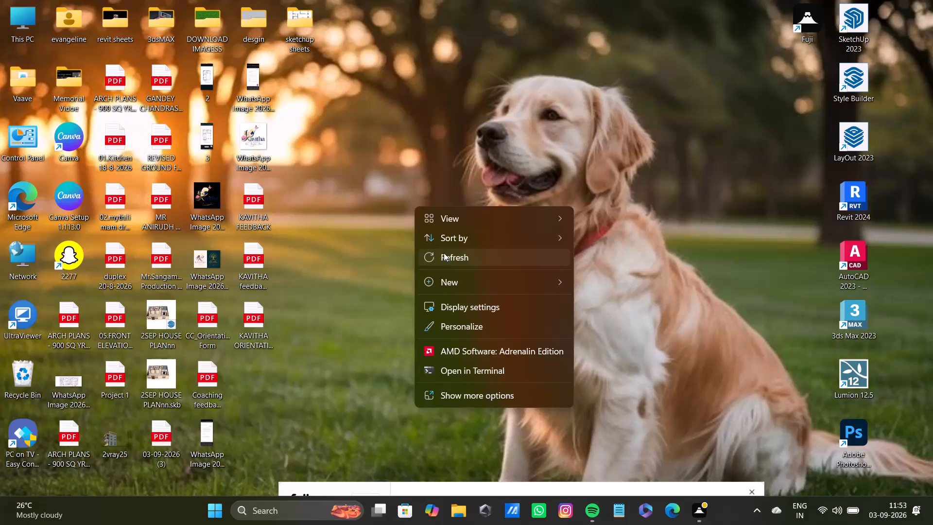
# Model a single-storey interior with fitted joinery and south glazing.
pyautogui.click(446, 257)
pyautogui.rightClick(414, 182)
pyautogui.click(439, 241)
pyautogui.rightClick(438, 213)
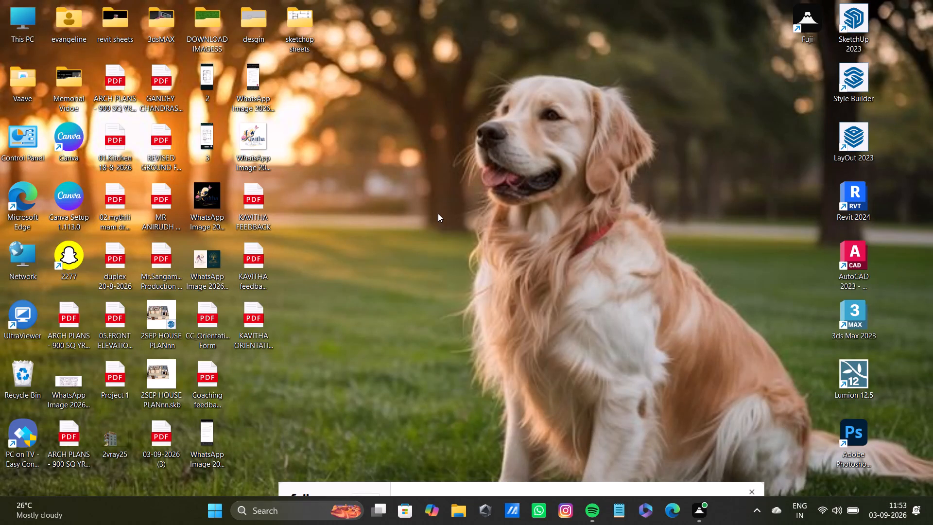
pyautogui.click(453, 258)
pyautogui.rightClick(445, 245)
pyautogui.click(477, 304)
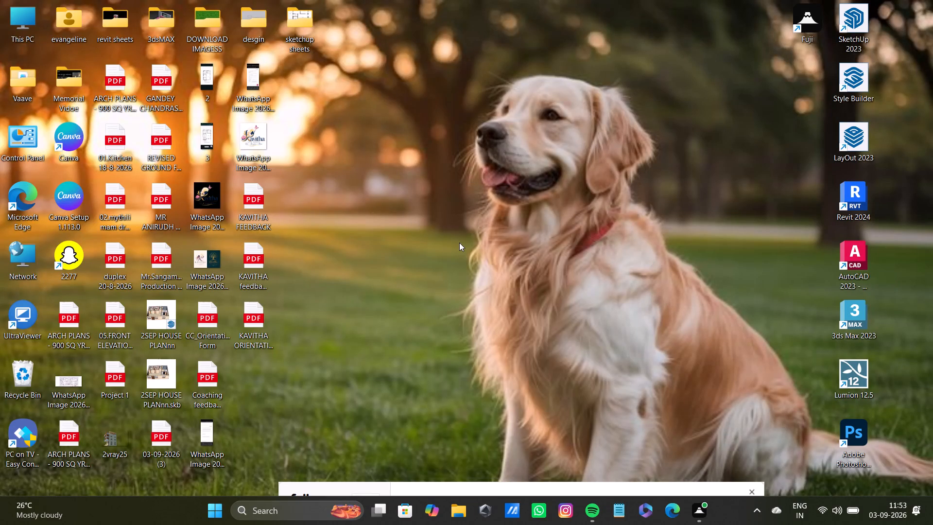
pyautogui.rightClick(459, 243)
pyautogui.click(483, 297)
# Launch SketchUp 2023 from its desktop shortcut.
pyautogui.doubleClick(853, 22)
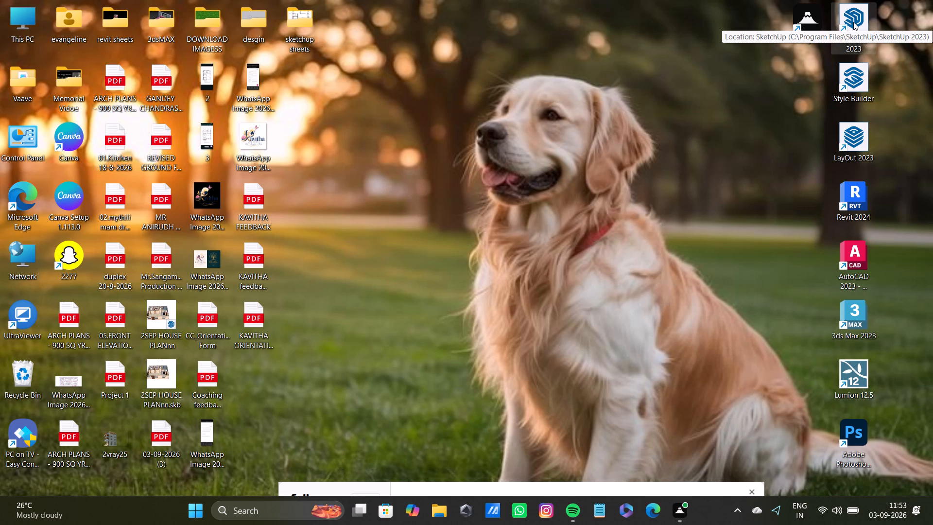
pyautogui.doubleClick(853, 22)
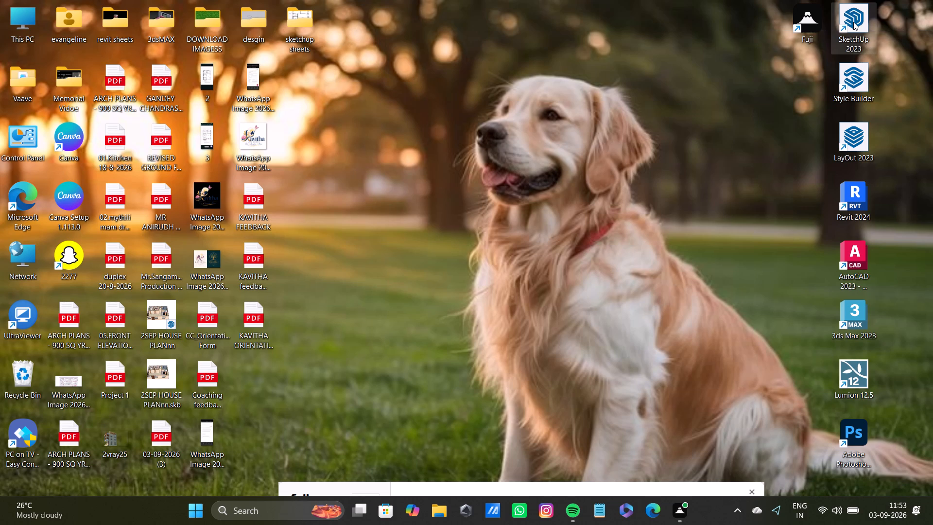
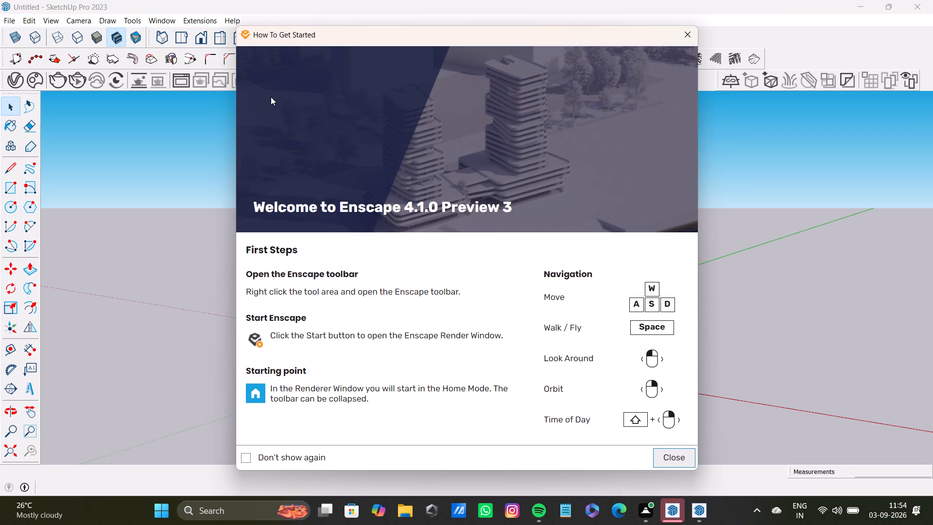
# Dismiss the Enscape getting-started window and the SketchUp welcome window to reach the empty model.
pyautogui.click(694, 33)
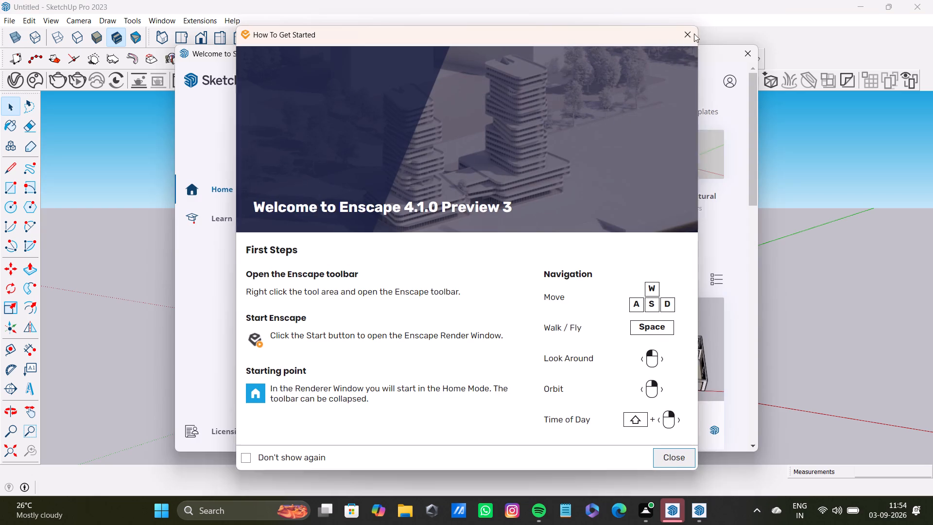
pyautogui.click(744, 61)
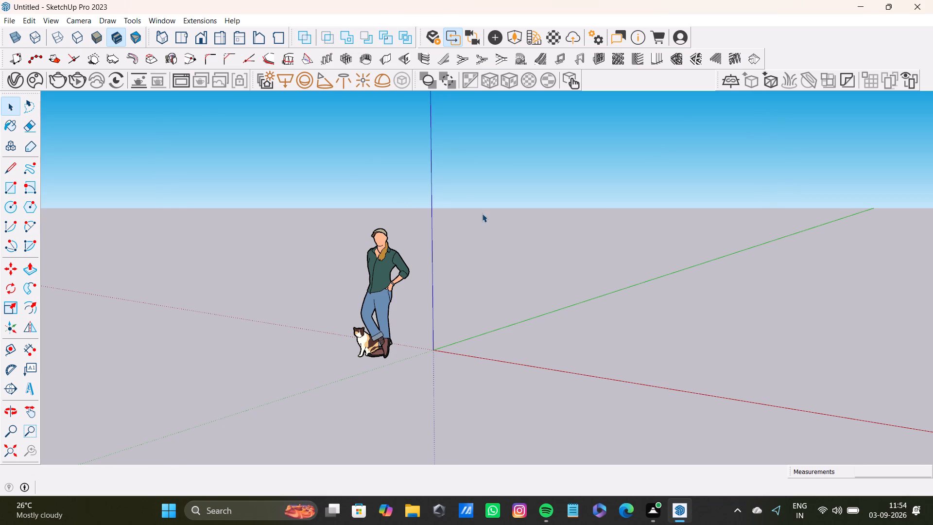
# Draw a 45' by 35' rectangle flat on the ground plane, starting at the origin.
pyautogui.scroll(-4, 451, 341)
pyautogui.moveTo(463, 350); pyautogui.dragTo(544, 414, button='middle')
pyautogui.scroll(7, 500, 324)
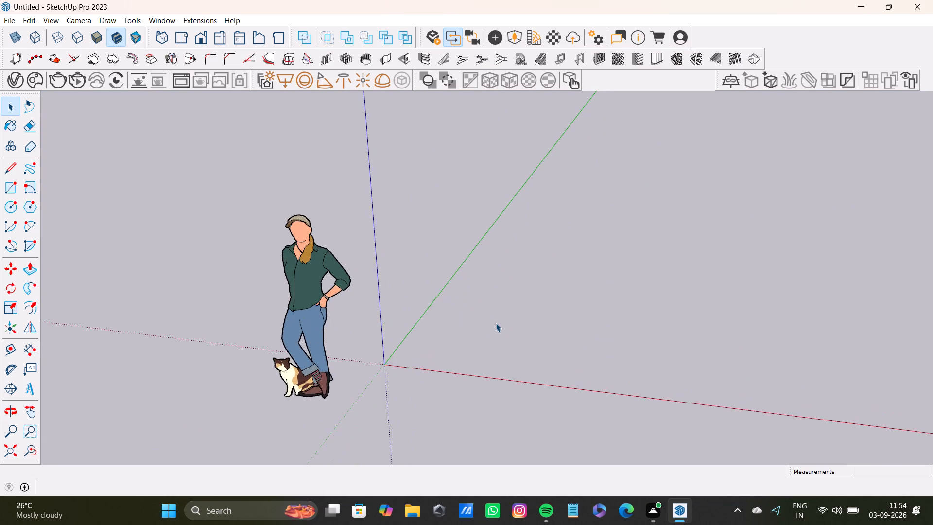
pyautogui.moveTo(496, 323); pyautogui.dragTo(485, 362, button='middle')
pyautogui.moveTo(485, 363); pyautogui.dragTo(469, 308, button='middle')
pyautogui.press('r')
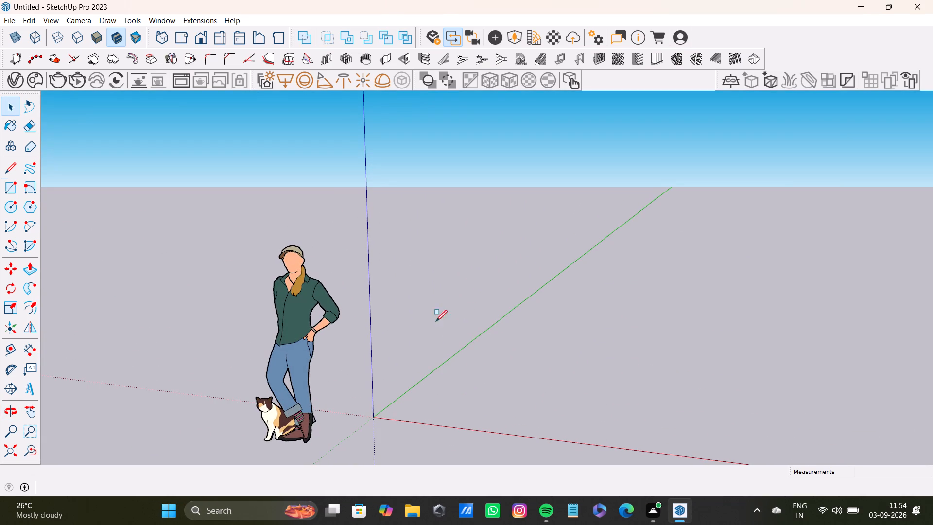
pyautogui.click(378, 416)
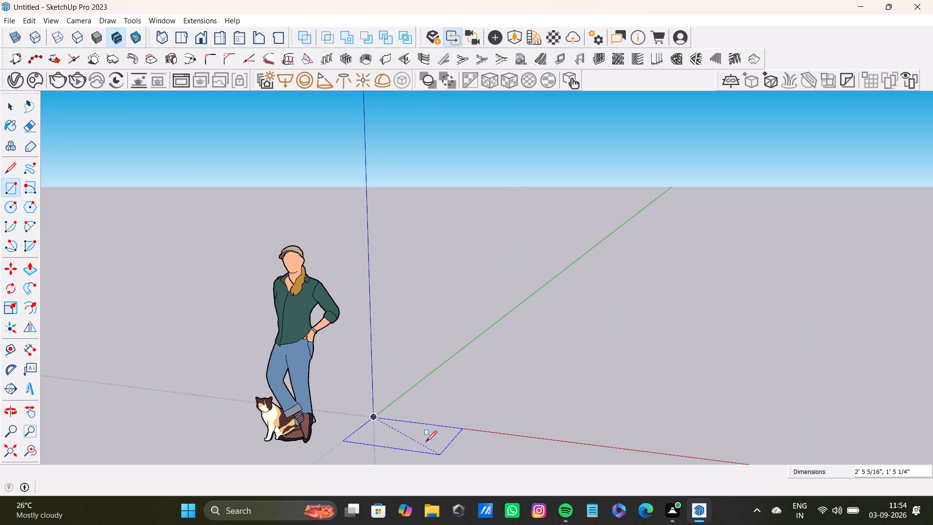
pyautogui.press('Up')
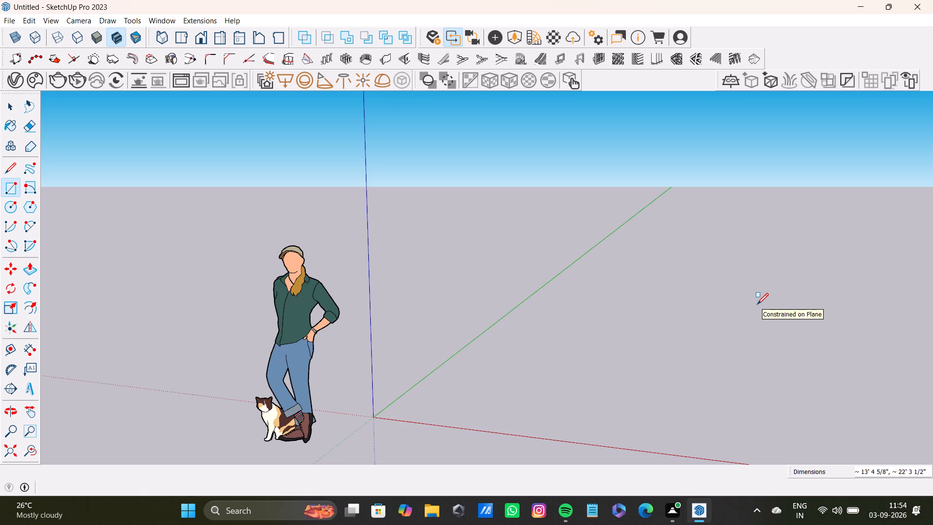
pyautogui.write("45'")
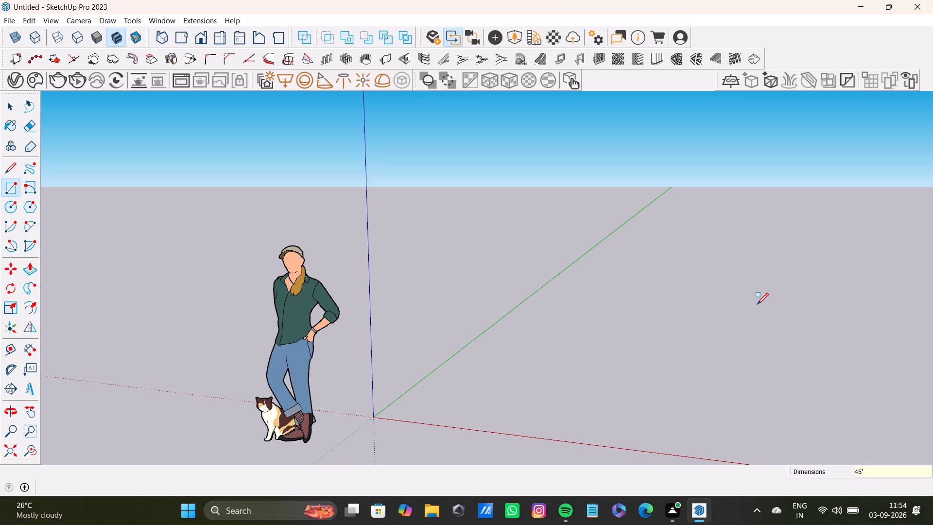
pyautogui.press(',')
pyautogui.write("35'")
pyautogui.press('Return')
# Rotate the whole rectangle, face and edges, 90 degrees on the ground plane about its corner at the origin.
pyautogui.scroll(-9, 659, 317)
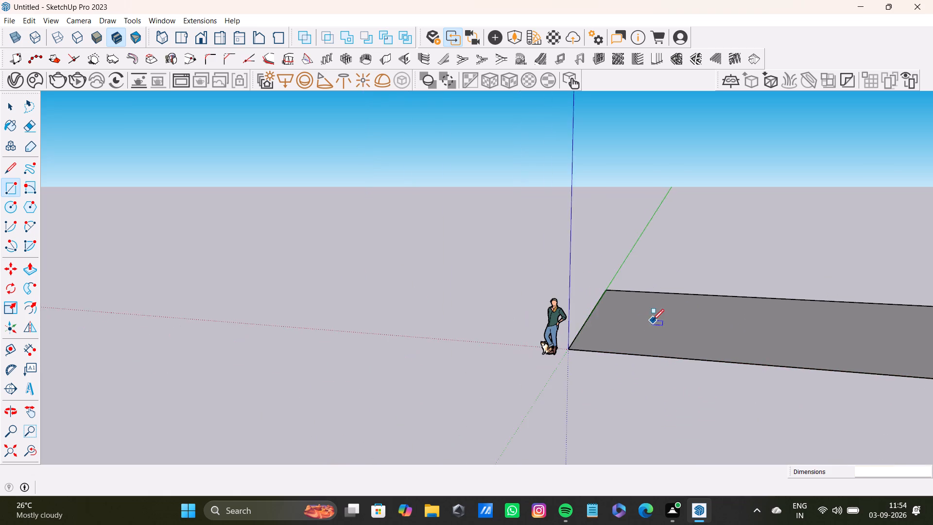
pyautogui.moveTo(653, 320); pyautogui.dragTo(656, 404, button='middle')
pyautogui.scroll(-9, 623, 374)
pyautogui.moveTo(713, 316); pyautogui.dragTo(708, 260)
pyautogui.press('space')
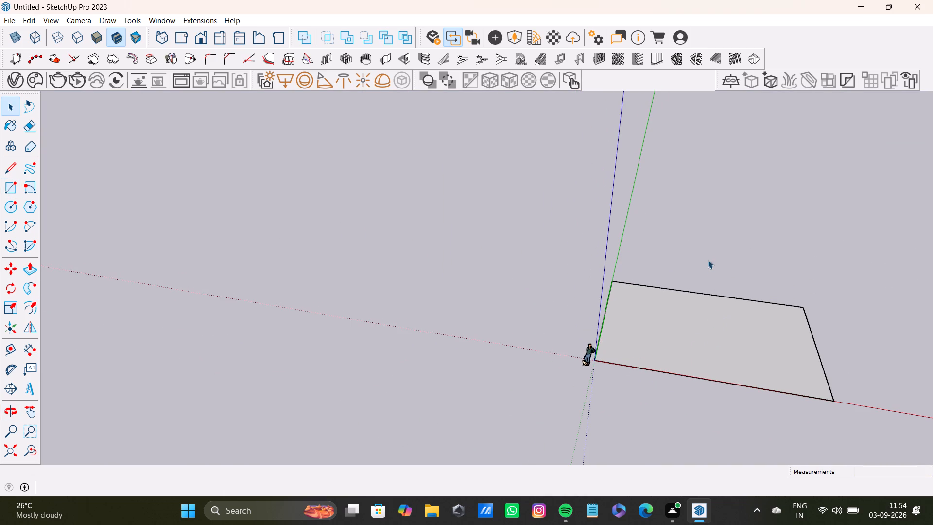
pyautogui.moveTo(708, 260); pyautogui.dragTo(708, 258)
pyautogui.click(708, 258)
pyautogui.scroll(-3, 688, 289)
pyautogui.keyDown('shift'); pyautogui.moveTo(688, 289); pyautogui.dragTo(547, 267, button='middle'); pyautogui.keyUp('shift')
pyautogui.scroll(4, 559, 286)
pyautogui.doubleClick(561, 290)
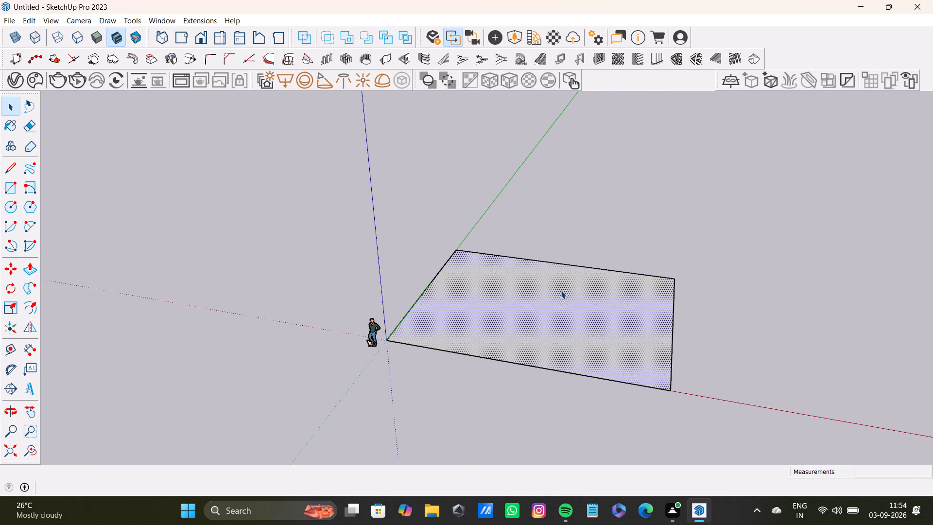
pyautogui.press('m')
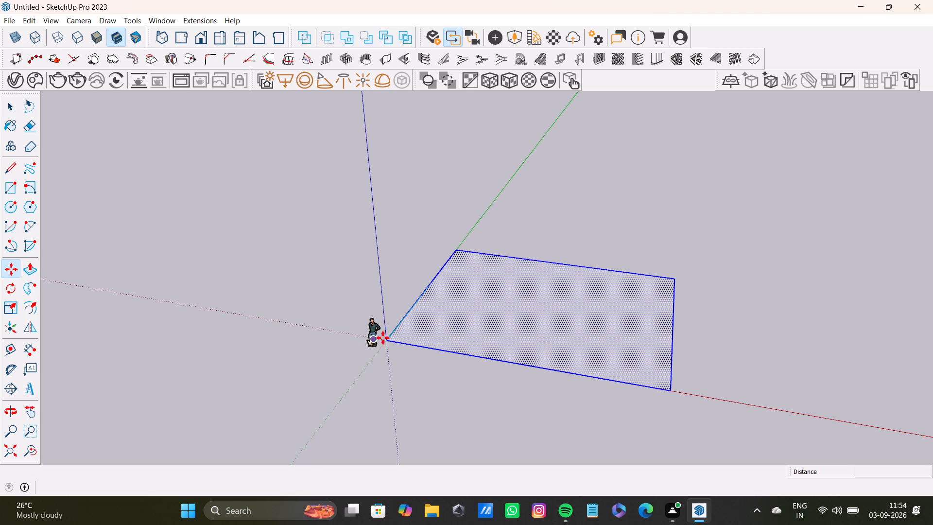
pyautogui.press('q')
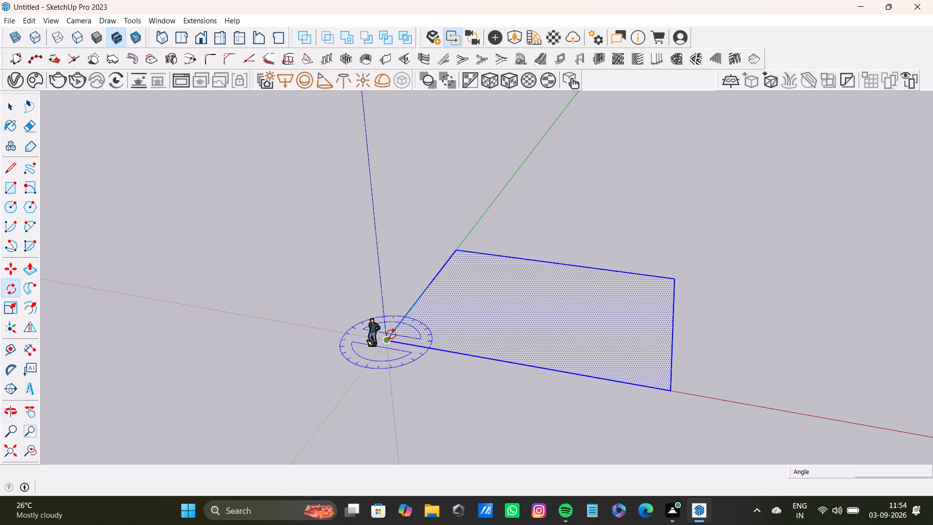
pyautogui.click(387, 339)
pyautogui.click(457, 253)
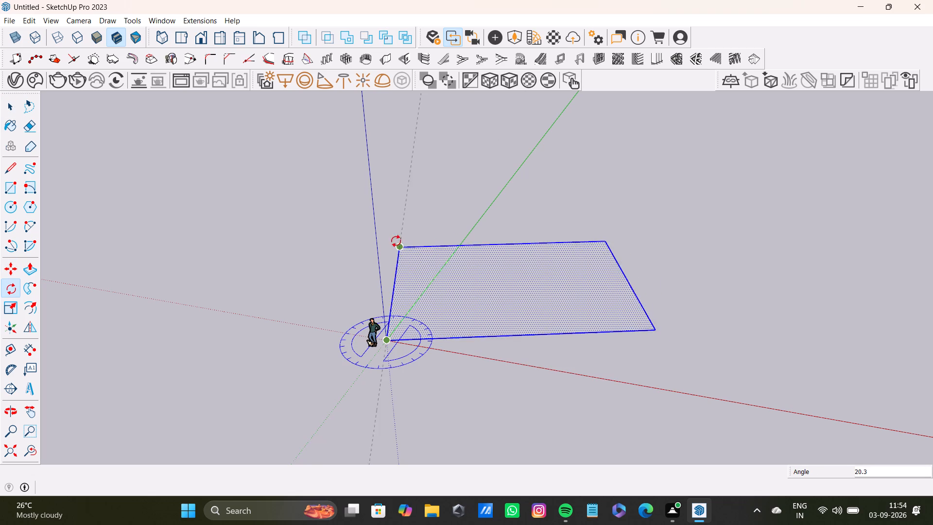
pyautogui.click(285, 326)
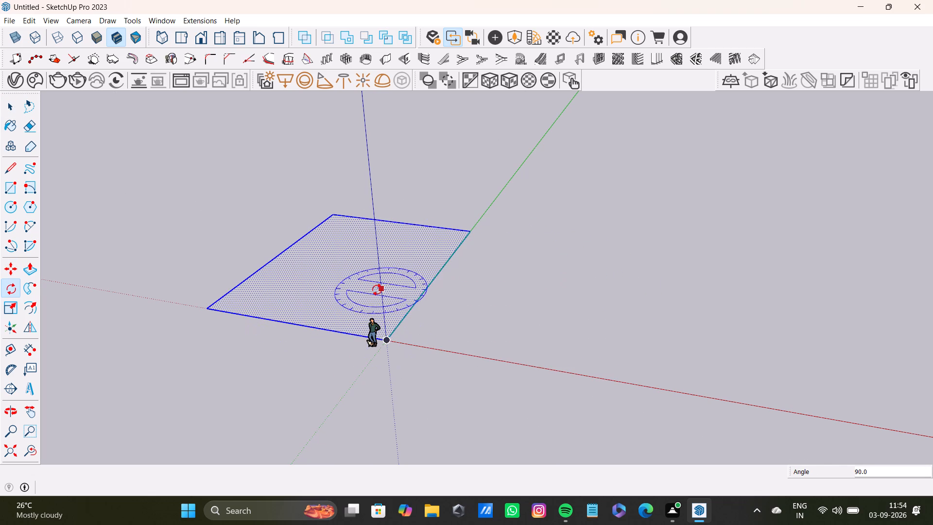
pyautogui.press('space')
# Move the rotated rectangle about 35' along the solid red axis so its near corner lies at the origin.
pyautogui.press('m')
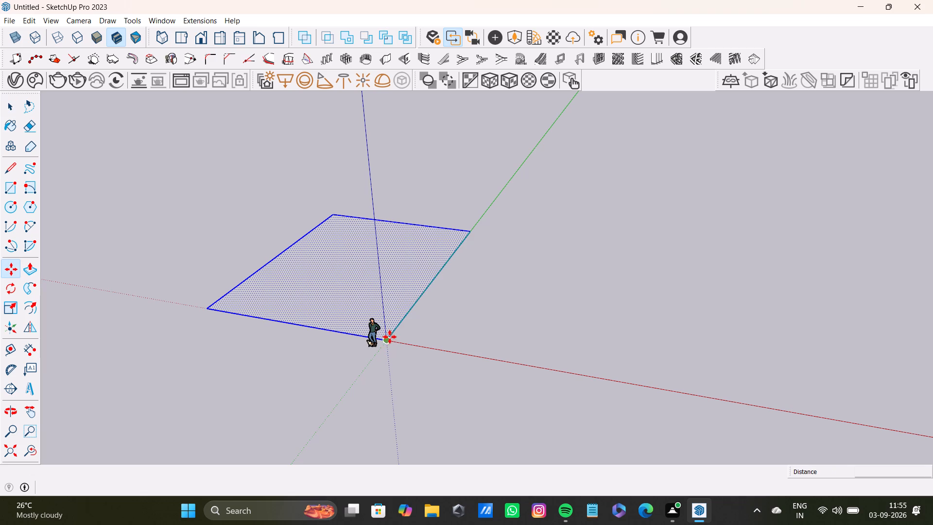
pyautogui.click(389, 337)
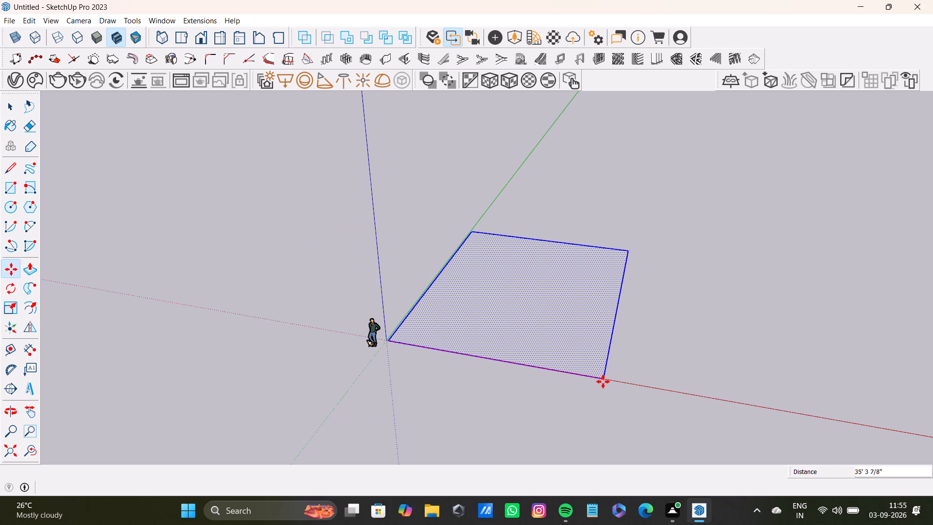
pyautogui.click(601, 382)
pyautogui.press('space')
pyautogui.click(639, 365)
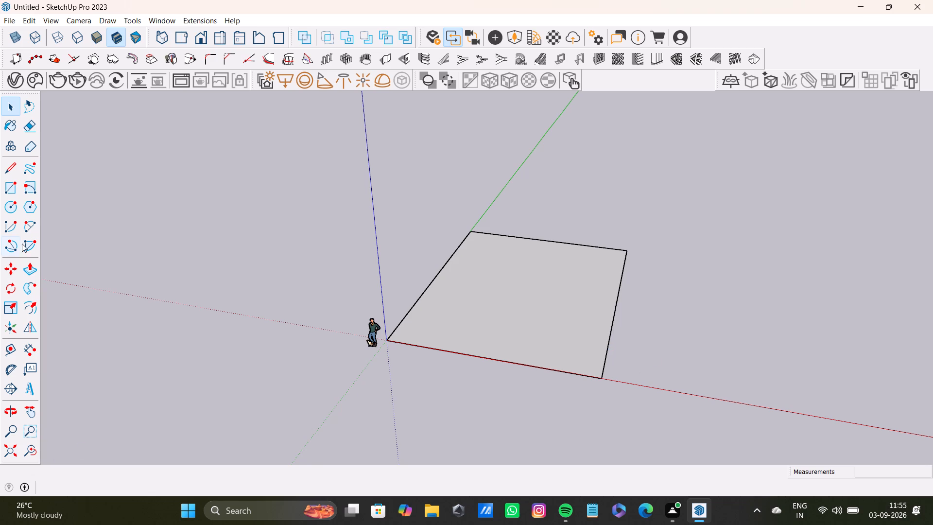
pyautogui.press('space')
pyautogui.click(636, 322)
# Examine the repositioned rectangle from several angles, including its underside.
pyautogui.scroll(-7, 439, 296)
pyautogui.moveTo(472, 308); pyautogui.dragTo(516, 296, button='middle')
pyautogui.scroll(4, 501, 304)
pyautogui.moveTo(500, 304); pyautogui.dragTo(492, 375, button='middle')
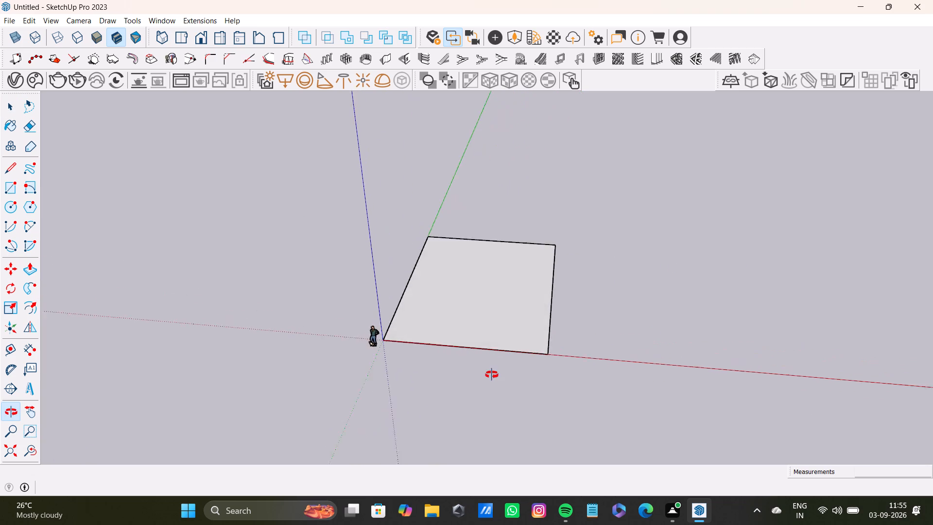
pyautogui.moveTo(492, 375); pyautogui.dragTo(491, 376, button='middle')
pyautogui.moveTo(486, 362); pyautogui.dragTo(679, 189, button='middle')
pyautogui.moveTo(418, 290); pyautogui.dragTo(302, 155, button='middle')
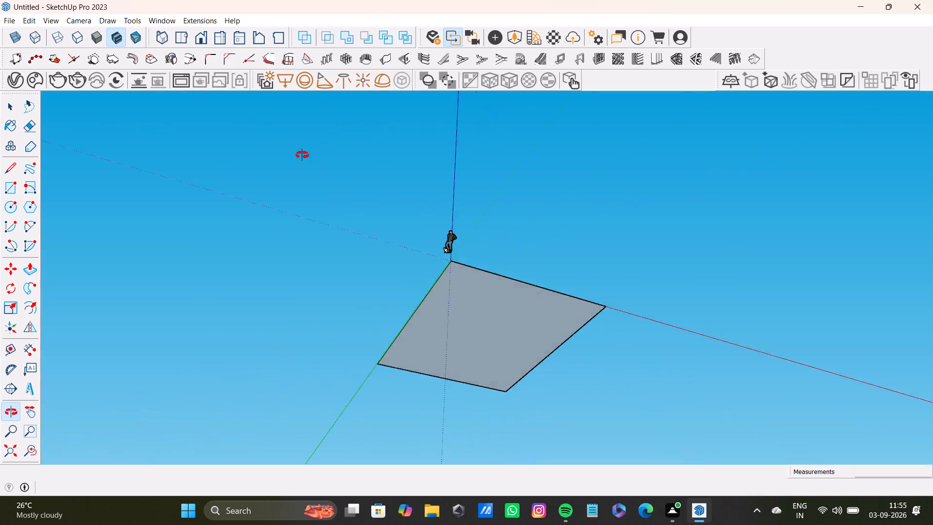
pyautogui.moveTo(302, 155); pyautogui.dragTo(255, 341, button='middle')
pyautogui.scroll(-4, 394, 311)
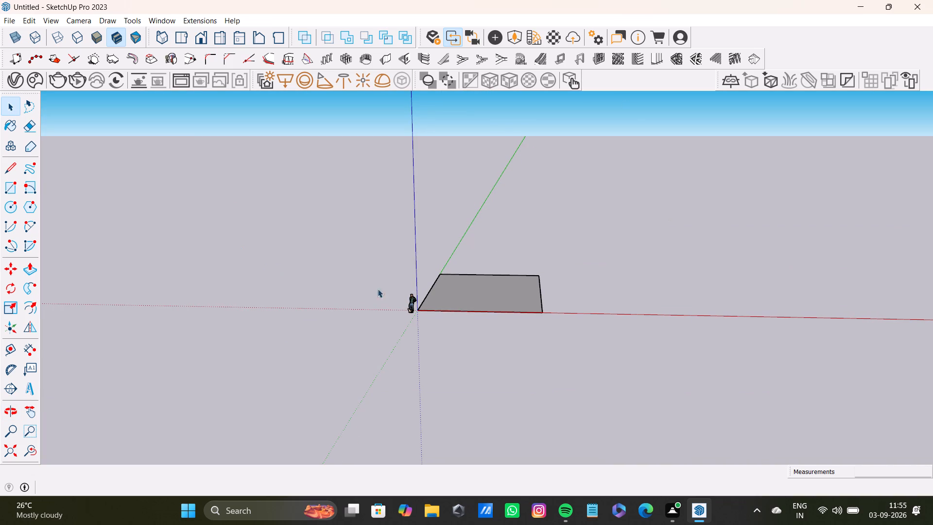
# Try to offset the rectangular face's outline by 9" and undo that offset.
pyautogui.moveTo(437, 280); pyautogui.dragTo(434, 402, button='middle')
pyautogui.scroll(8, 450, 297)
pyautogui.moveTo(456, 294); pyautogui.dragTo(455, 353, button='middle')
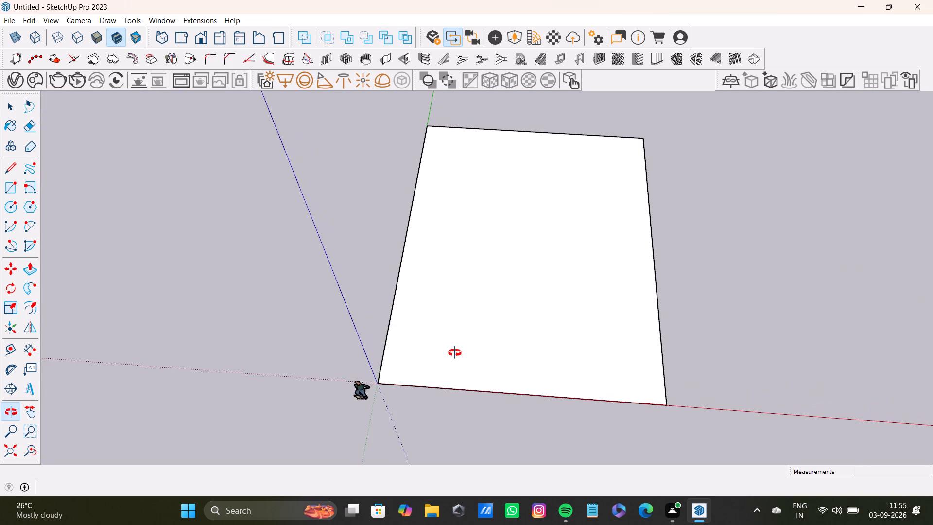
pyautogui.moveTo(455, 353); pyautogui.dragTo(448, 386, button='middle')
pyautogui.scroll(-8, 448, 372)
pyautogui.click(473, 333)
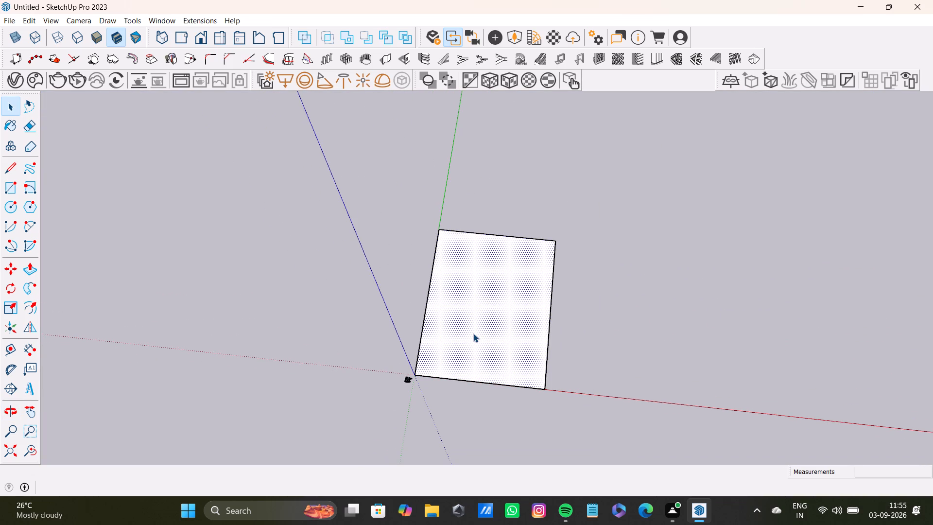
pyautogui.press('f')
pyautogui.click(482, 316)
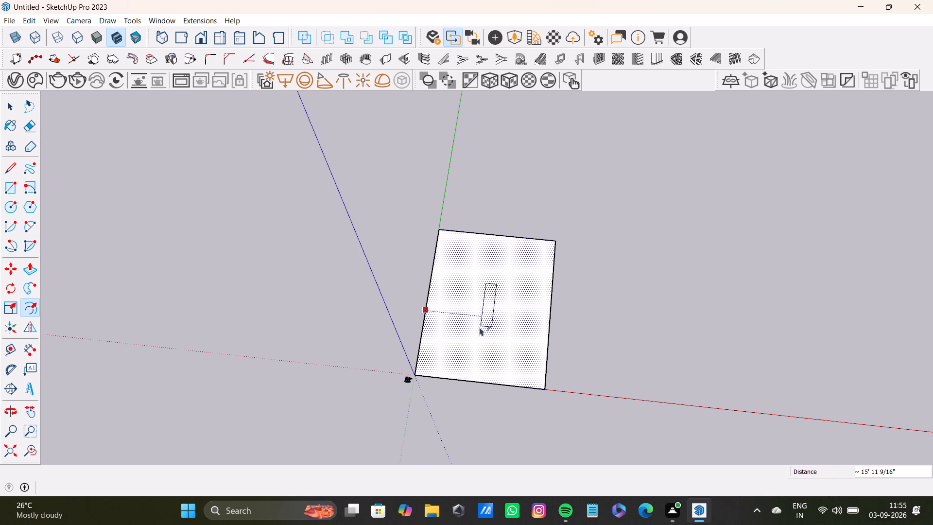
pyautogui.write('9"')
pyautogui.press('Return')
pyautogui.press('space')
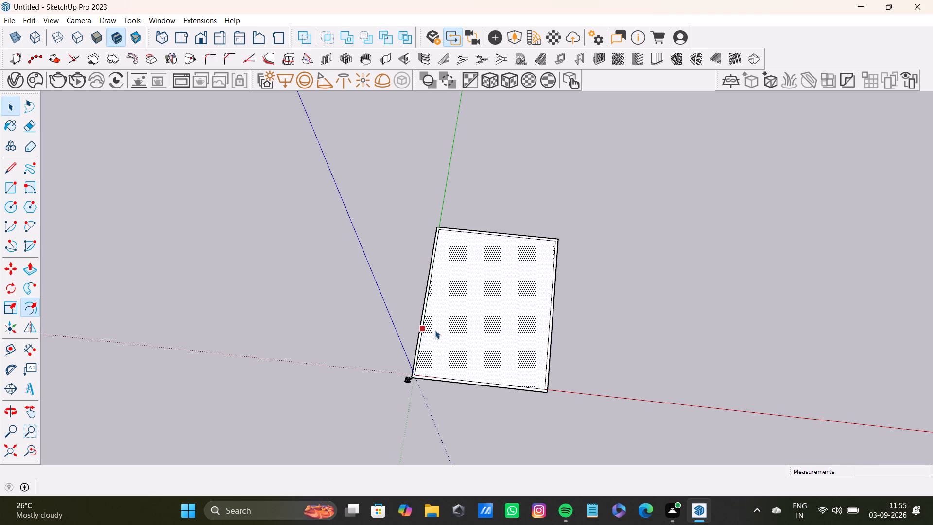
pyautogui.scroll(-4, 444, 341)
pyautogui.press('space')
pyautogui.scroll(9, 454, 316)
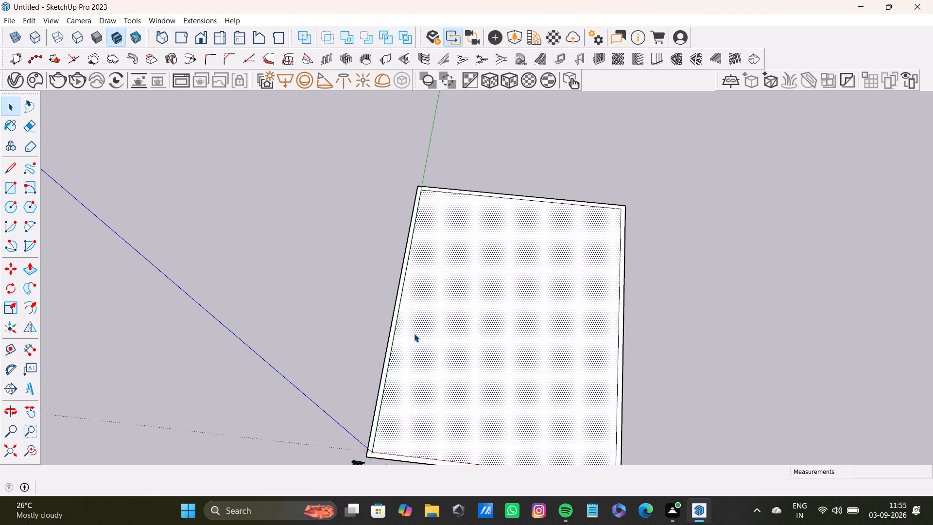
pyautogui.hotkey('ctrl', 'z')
# Offset the rectangular face's outline inward by 9" to form a border strip.
pyautogui.press('f')
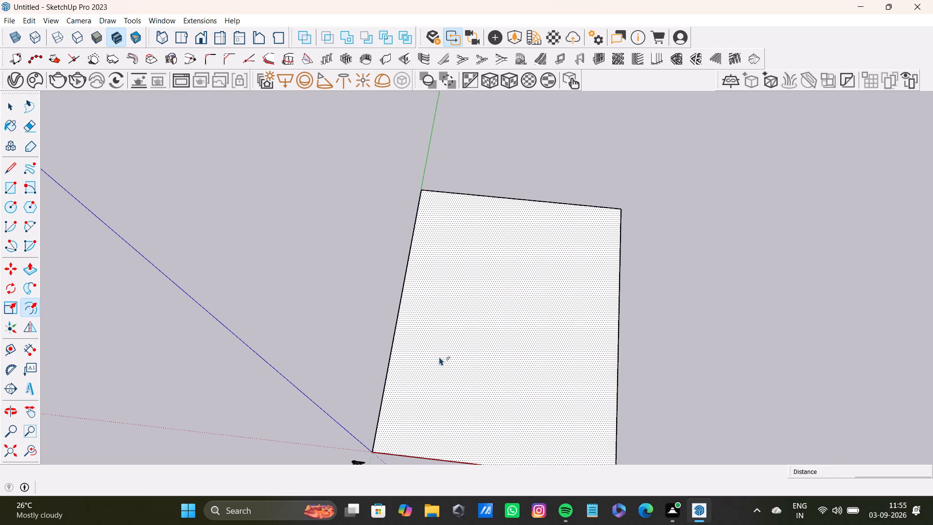
pyautogui.click(466, 356)
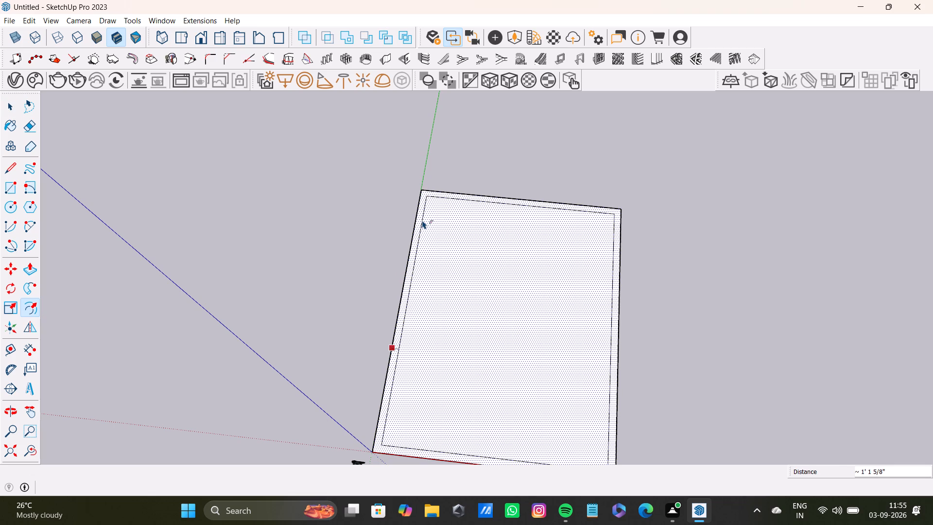
pyautogui.write('9"')
pyautogui.press('Return')
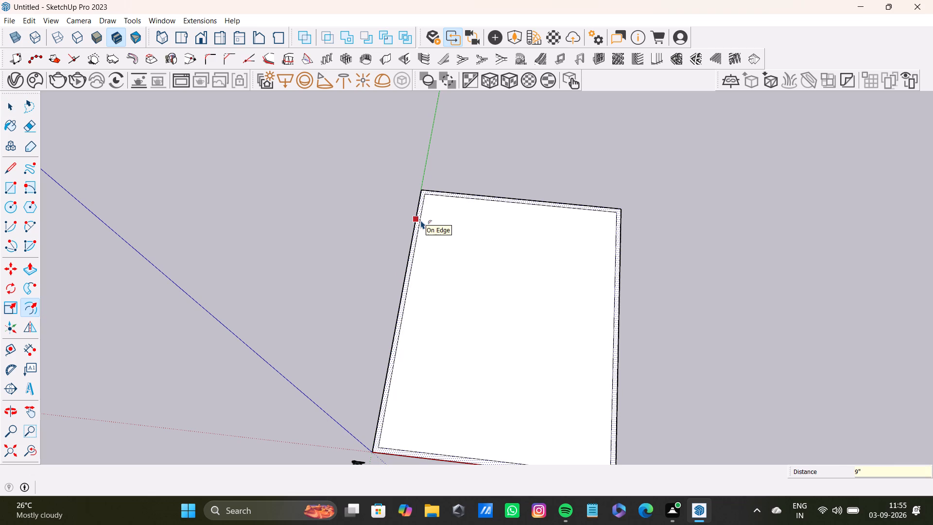
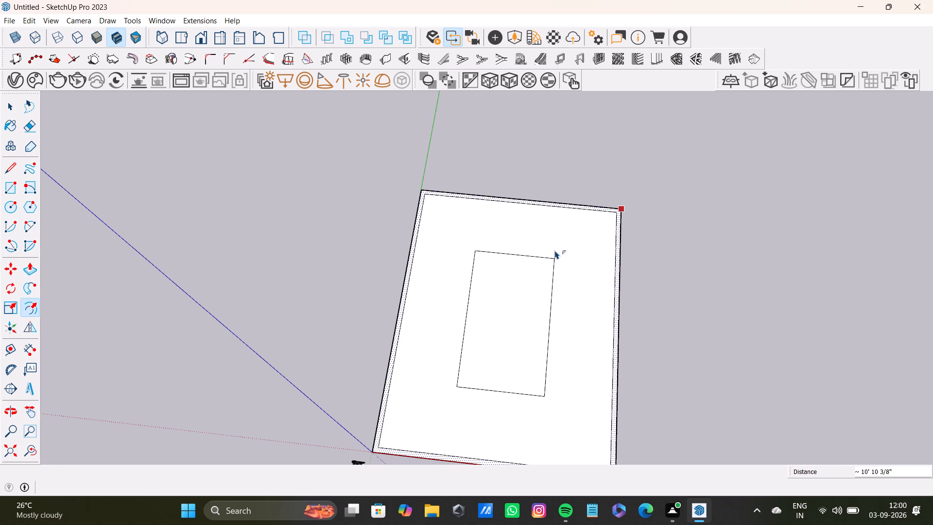
# Place guides 12' inward from the wall outline's inner far edge and 12' inward from its inner edge along the green axis.
pyautogui.press('space')
pyautogui.scroll(-11, 554, 310)
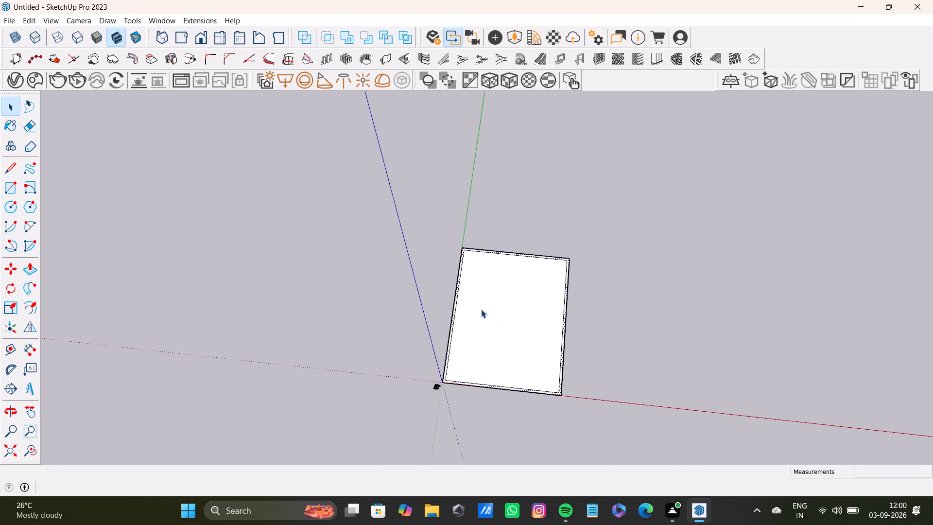
pyautogui.scroll(9, 481, 303)
pyautogui.scroll(-6, 459, 276)
pyautogui.moveTo(458, 291); pyautogui.dragTo(448, 295, button='middle')
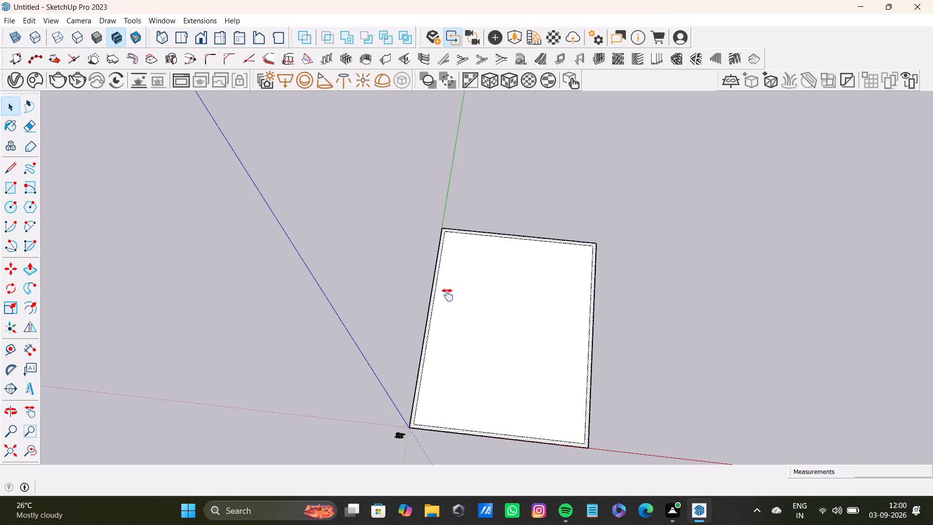
pyautogui.moveTo(448, 295); pyautogui.dragTo(409, 336, button='middle')
pyautogui.moveTo(408, 335); pyautogui.dragTo(391, 385, button='middle')
pyautogui.scroll(10, 415, 310)
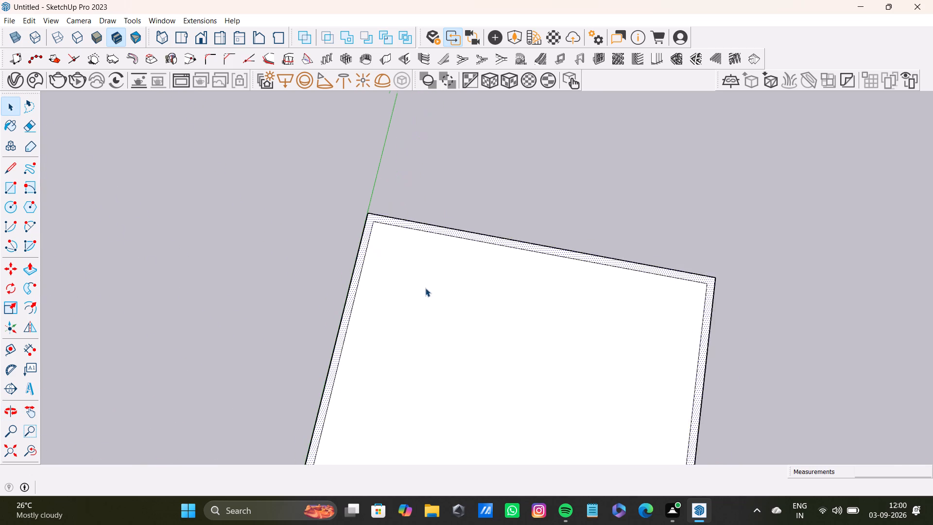
pyautogui.scroll(2, 425, 288)
pyautogui.moveTo(429, 293); pyautogui.dragTo(448, 303, button='middle')
pyautogui.press('t')
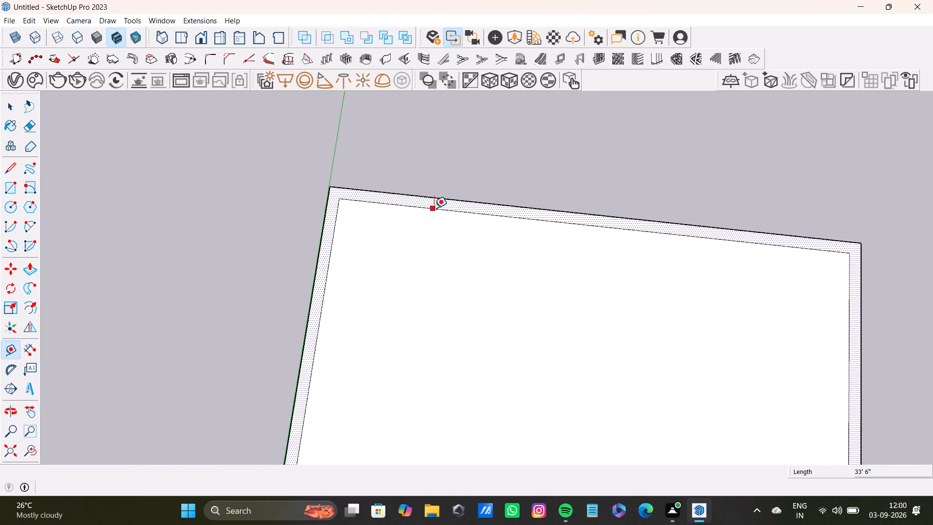
pyautogui.click(437, 207)
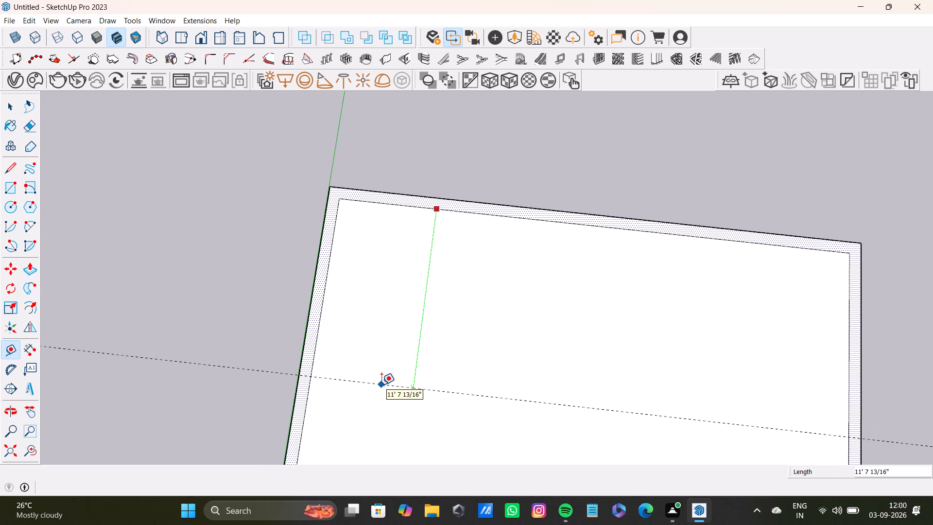
pyautogui.write("12'")
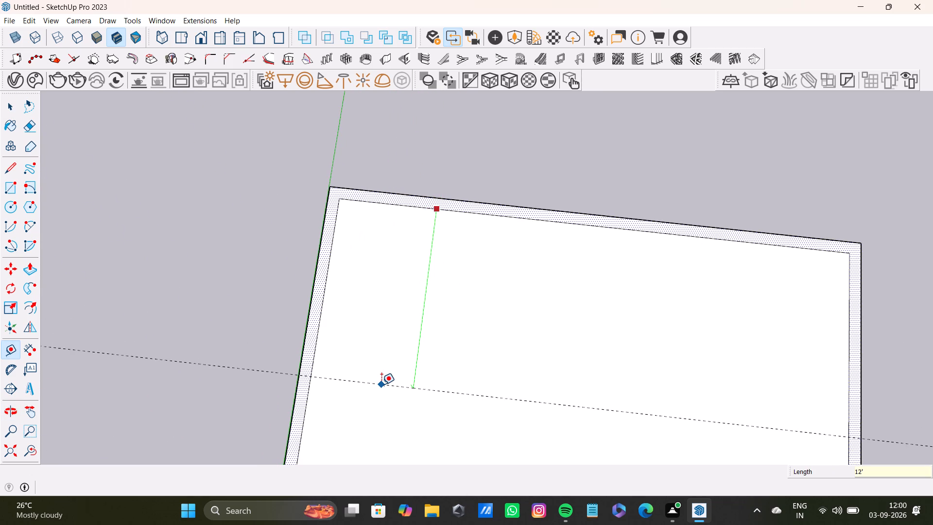
pyautogui.press('Return')
pyautogui.click(315, 360)
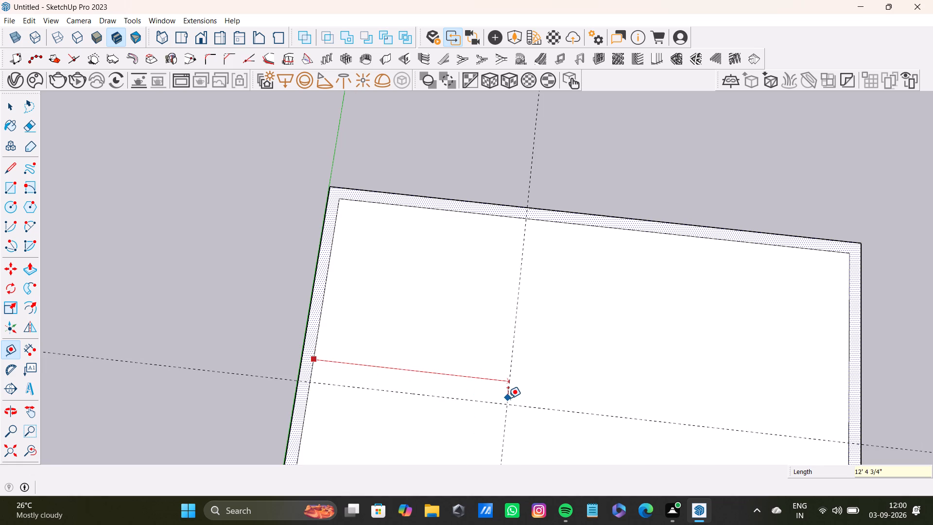
pyautogui.write("12'")
pyautogui.press('Return')
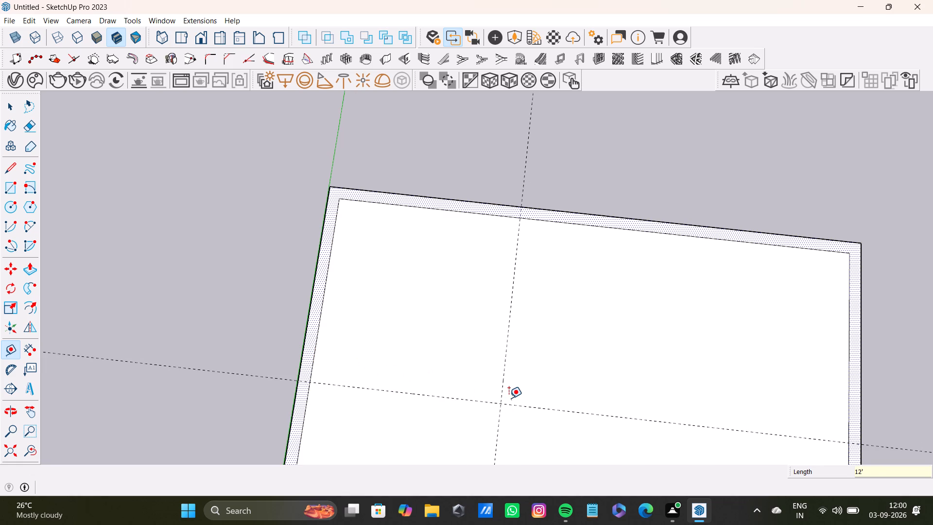
# Add a parallel guide 6" beyond each 12' guide, on the side away from the corner room, to mark the partition thickness.
pyautogui.click(503, 388)
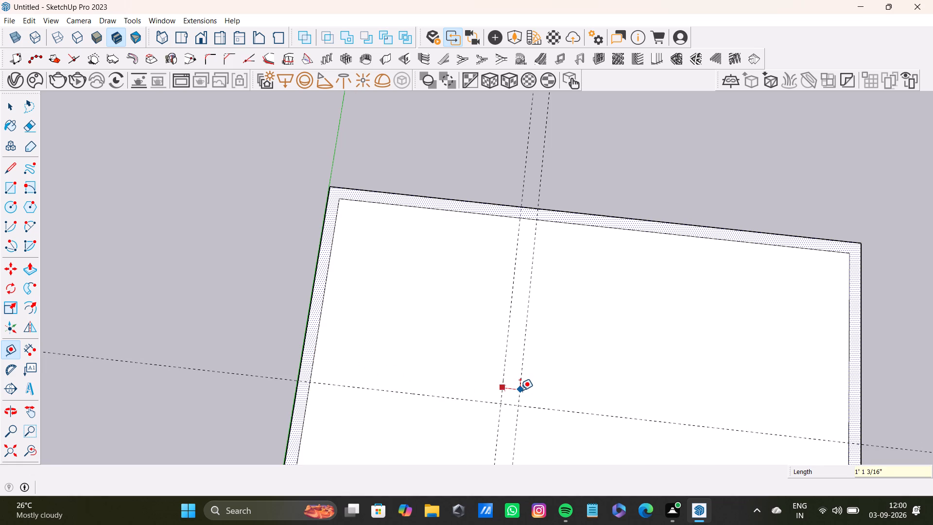
pyautogui.write('6"')
pyautogui.press('Return')
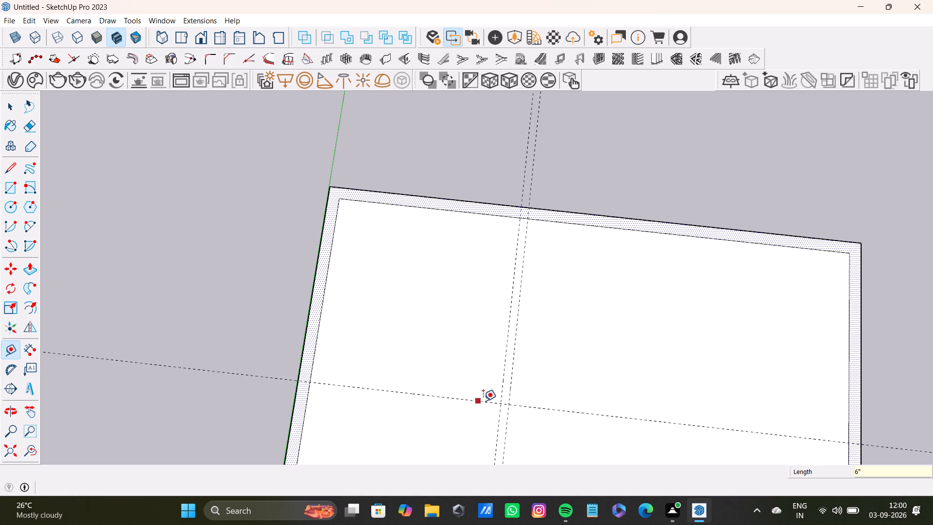
pyautogui.click(484, 401)
pyautogui.write('6"')
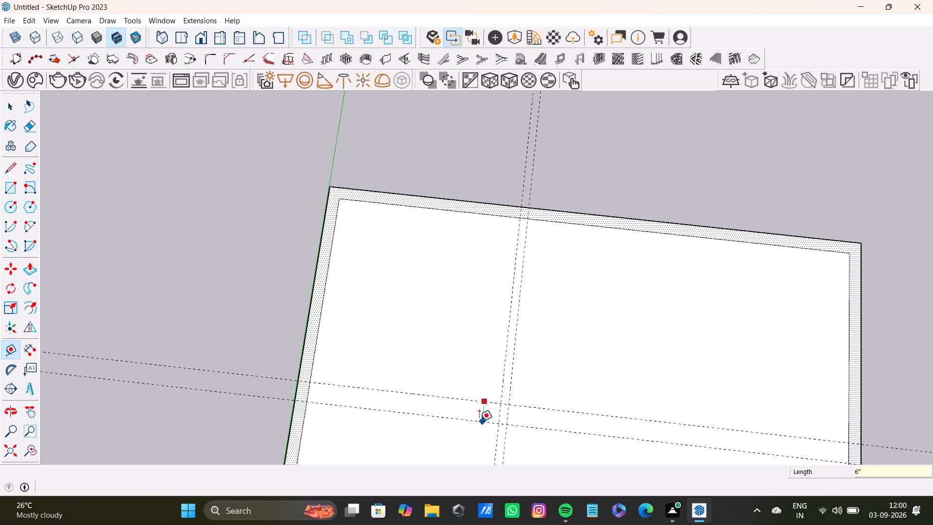
pyautogui.press('Return')
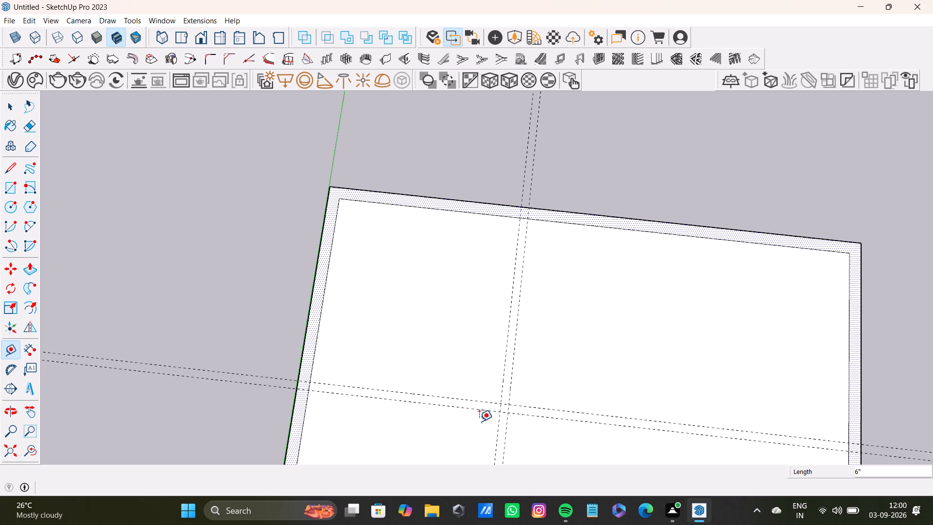
pyautogui.press('space')
# Place a guide 5'10" inward from the inner far edge, constrained to the green axis direction.
pyautogui.scroll(-7, 425, 194)
pyautogui.keyDown('shift'); pyautogui.moveTo(426, 242); pyautogui.dragTo(334, 281, button='middle'); pyautogui.keyUp('shift')
pyautogui.moveTo(371, 329); pyautogui.dragTo(442, 287, button='middle')
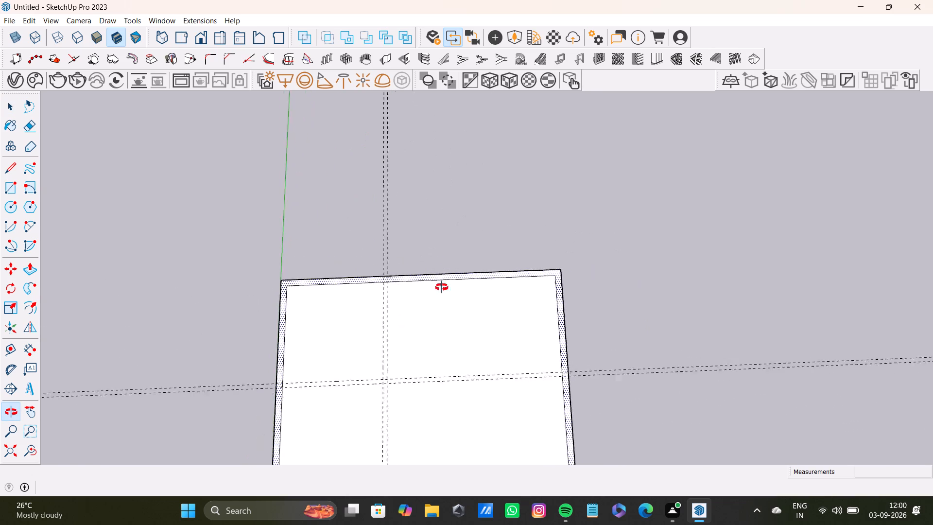
pyautogui.moveTo(442, 287); pyautogui.dragTo(396, 329, button='middle')
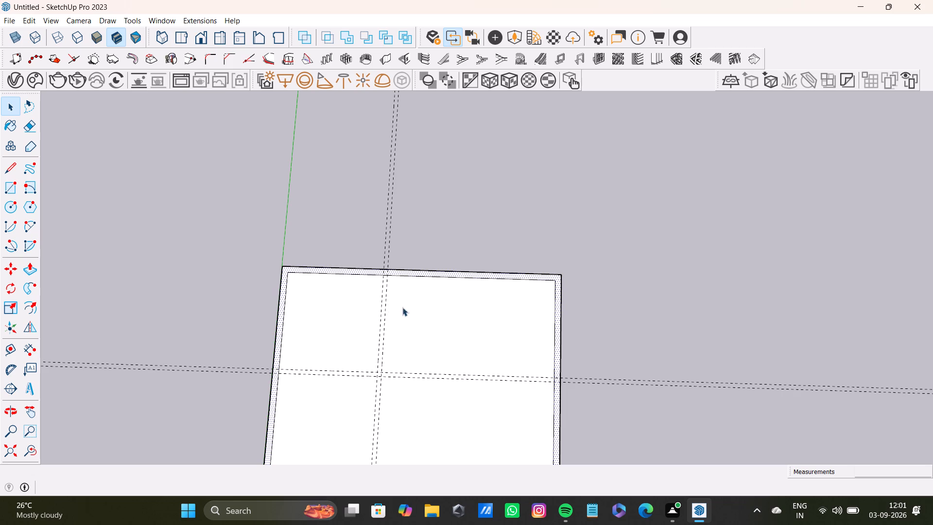
pyautogui.scroll(17, 401, 319)
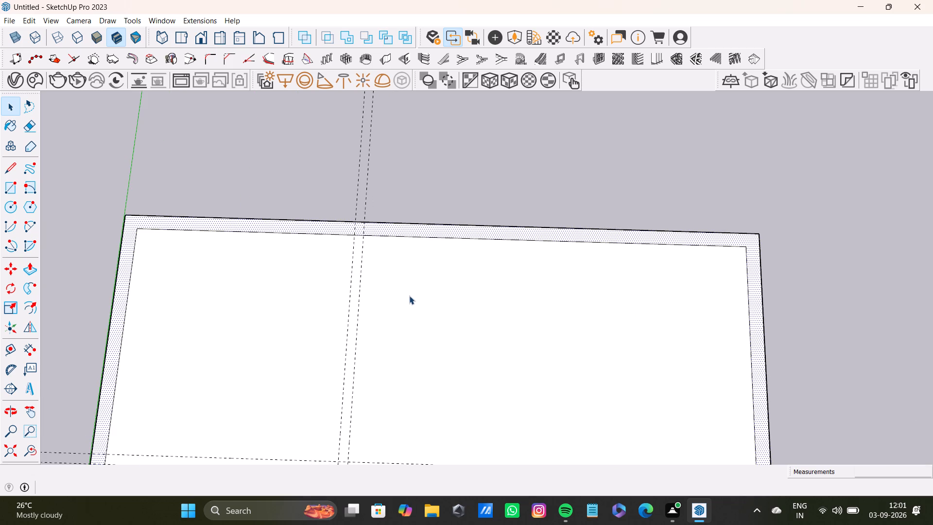
pyautogui.press('t')
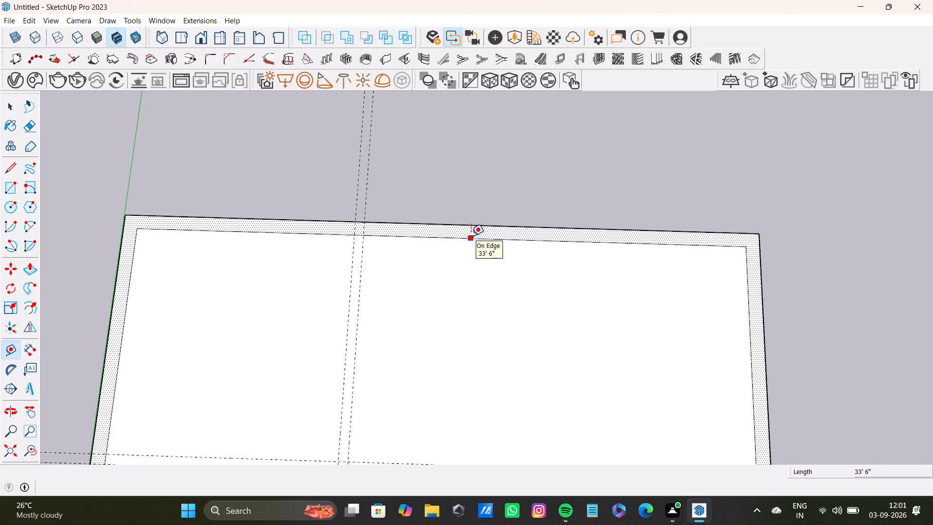
pyautogui.click(471, 238)
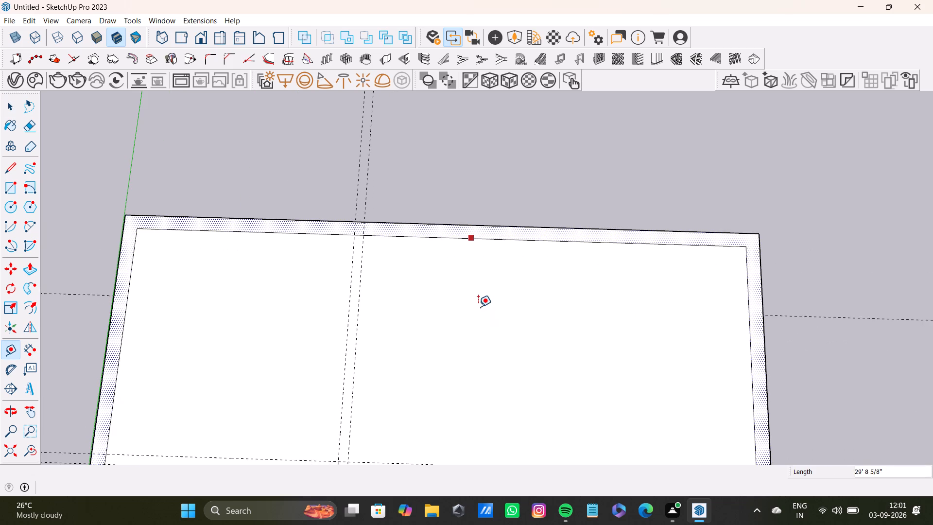
pyautogui.press('Left')
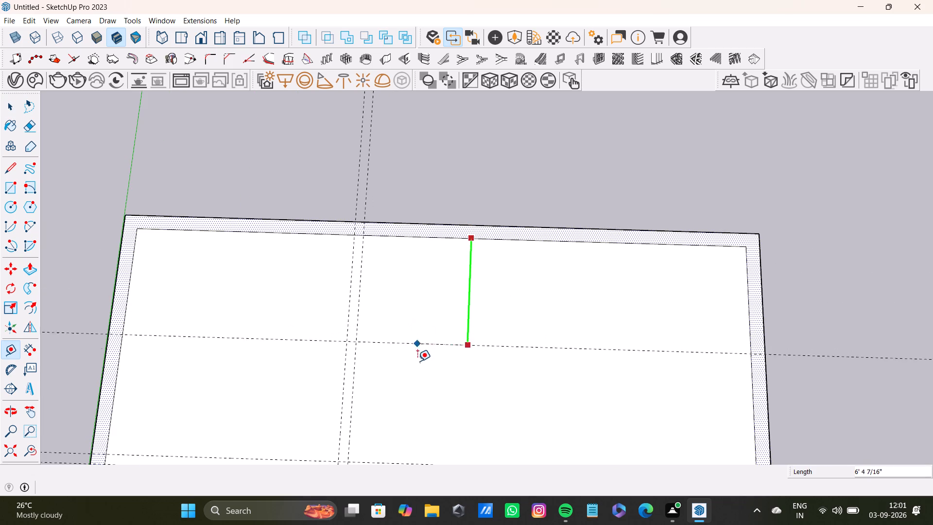
pyautogui.press('5')
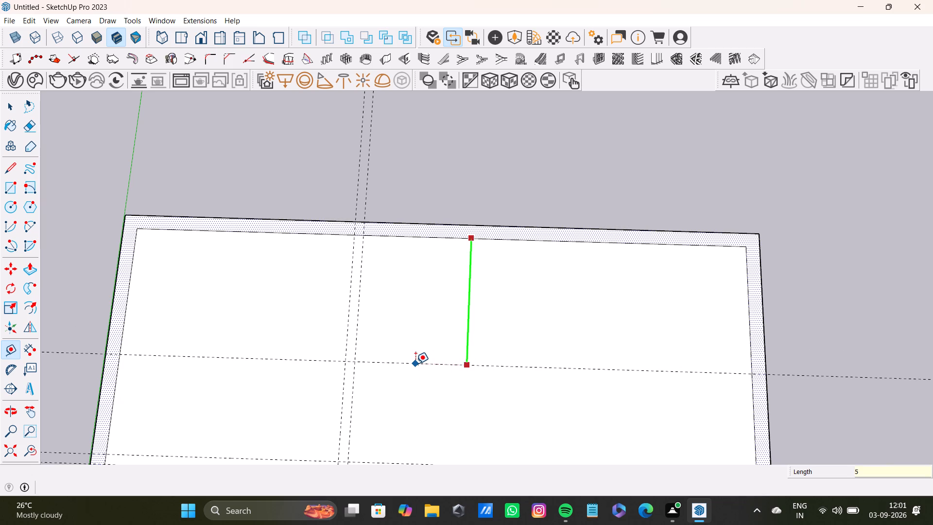
pyautogui.write("'1")
pyautogui.press('0')
pyautogui.hotkey('shift', '"')
pyautogui.press('Return')
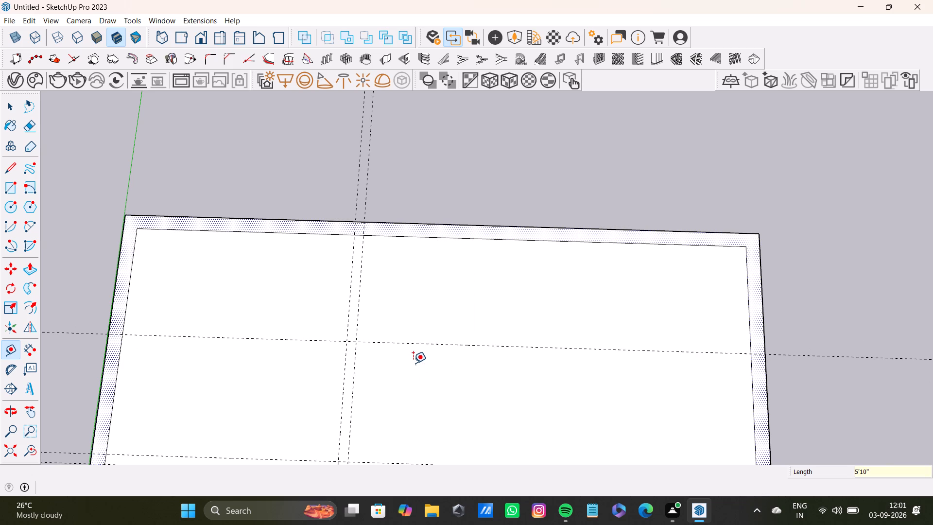
# Add a parallel guide 6" beyond the 5'10" guide, further from the far edge.
pyautogui.click(455, 342)
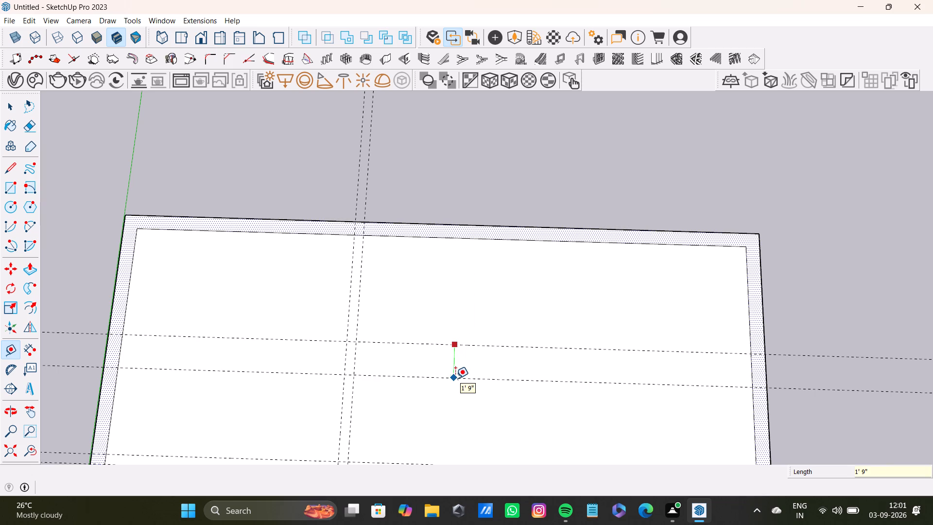
pyautogui.press('1')
pyautogui.press('BackSpace')
pyautogui.write('6"')
pyautogui.press('Return')
pyautogui.press('space')
pyautogui.press('space')
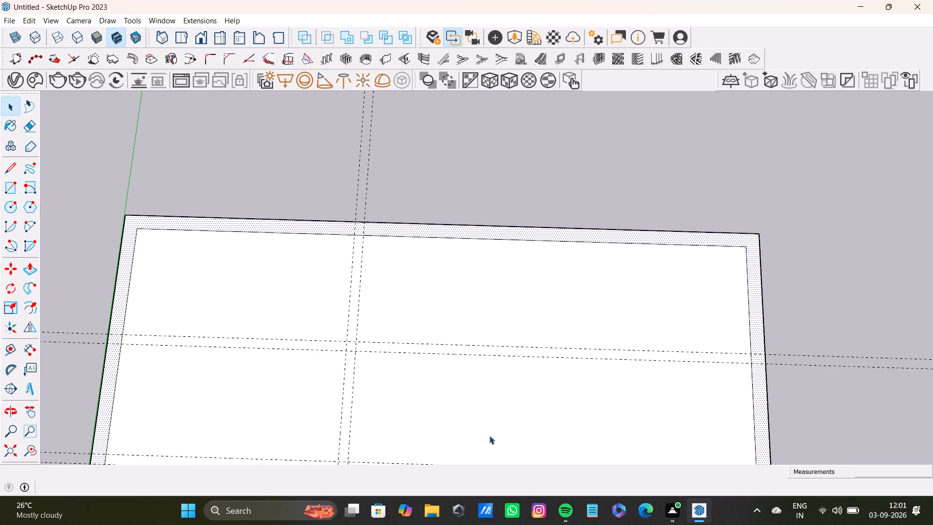
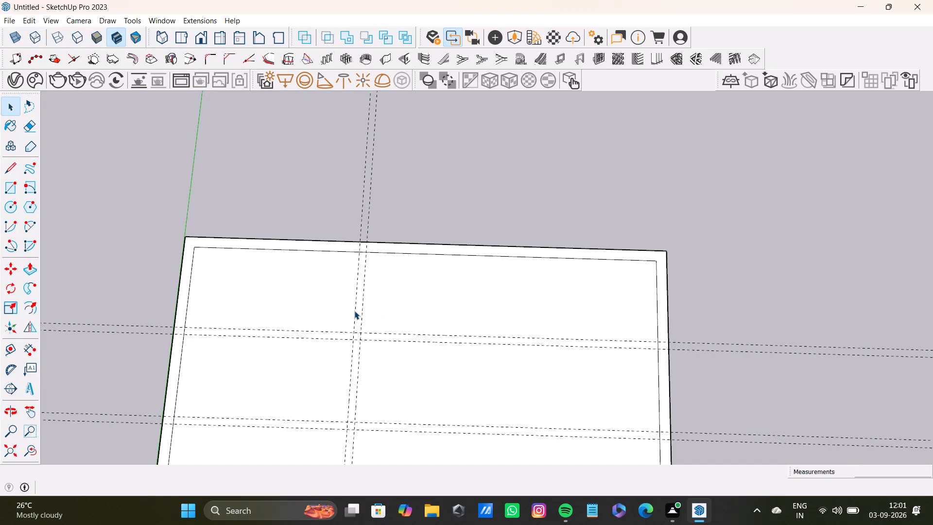
# Place a guide 11' from the corner room partition's outer guide, along the red axis away from the corner room.
pyautogui.press('t')
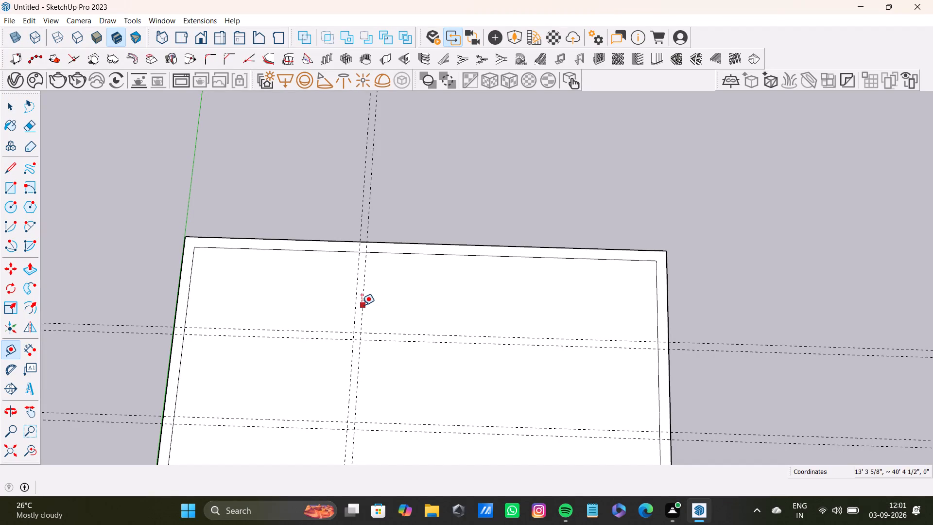
pyautogui.moveTo(362, 305); pyautogui.dragTo(367, 305)
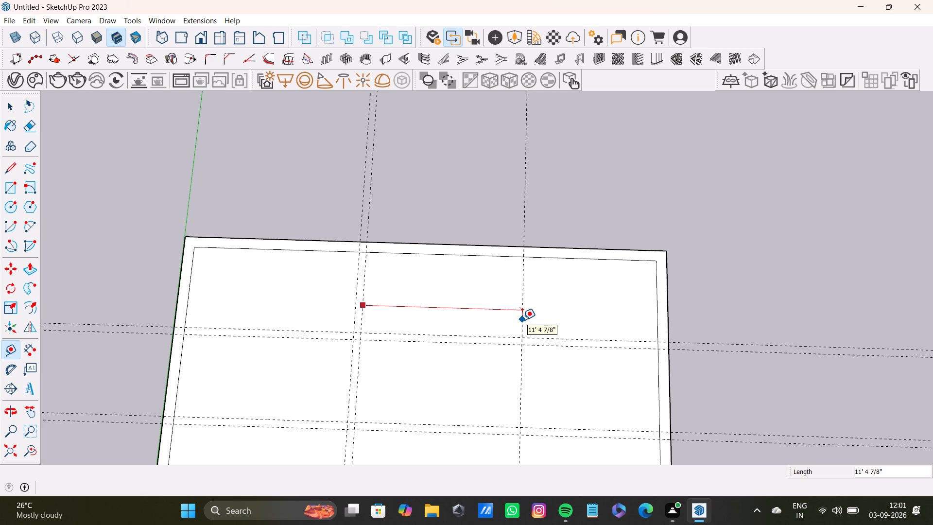
pyautogui.write('11')
pyautogui.press("'")
pyautogui.press('Return')
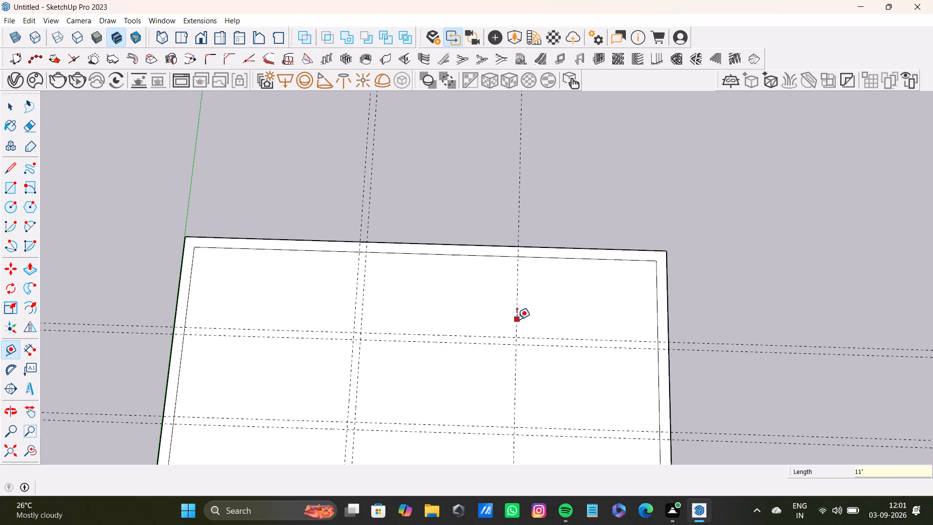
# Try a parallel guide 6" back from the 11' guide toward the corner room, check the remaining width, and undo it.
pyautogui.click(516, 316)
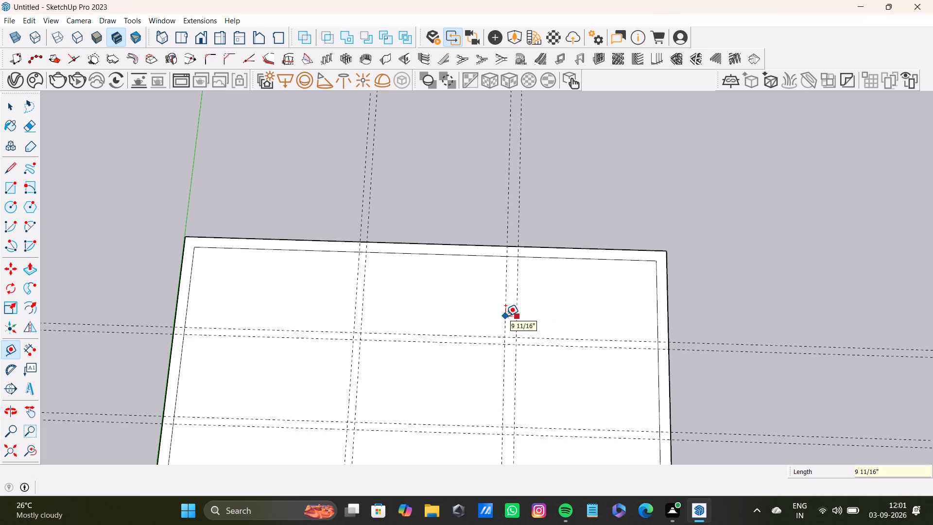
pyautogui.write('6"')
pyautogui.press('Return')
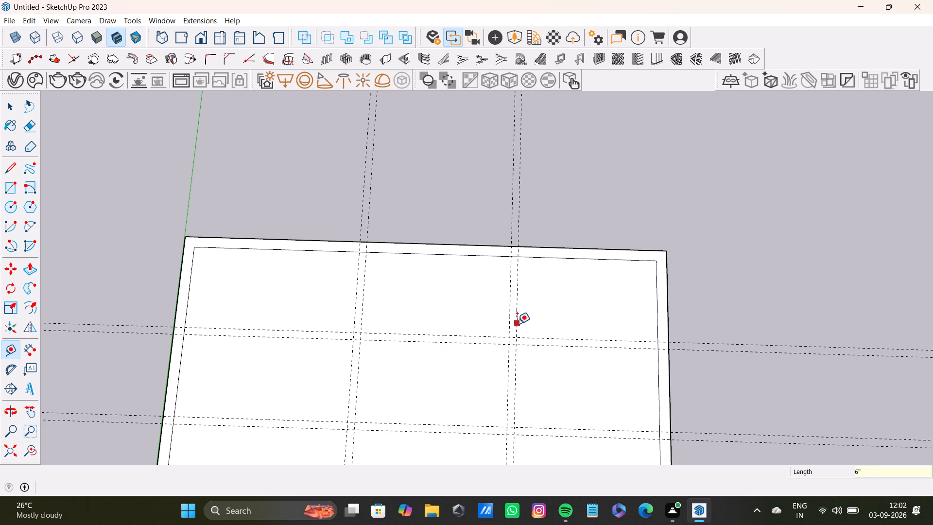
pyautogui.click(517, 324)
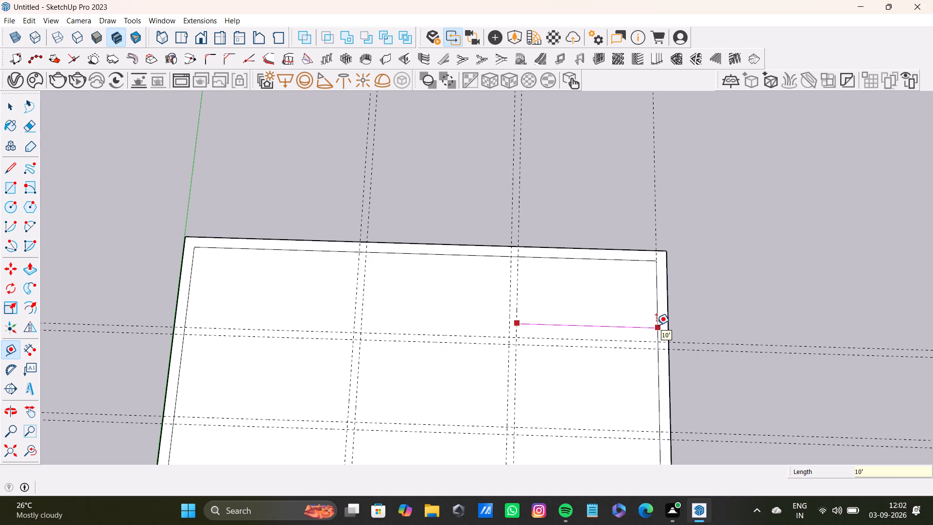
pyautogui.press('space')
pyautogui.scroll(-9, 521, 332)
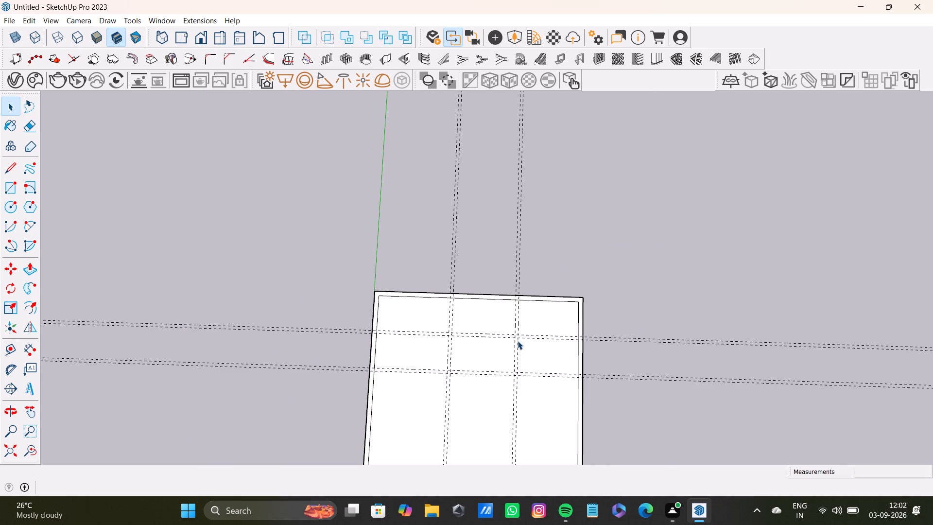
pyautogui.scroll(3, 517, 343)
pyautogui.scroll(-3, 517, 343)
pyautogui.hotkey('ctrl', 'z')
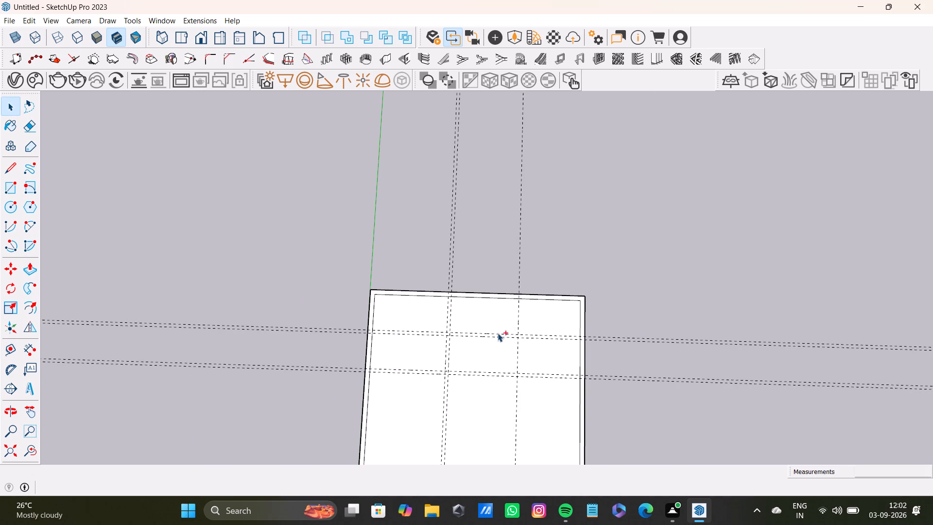
# Add a parallel guide 6" beyond the 11' guide, on the side away from the corner room.
pyautogui.scroll(9, 524, 318)
pyautogui.press('t')
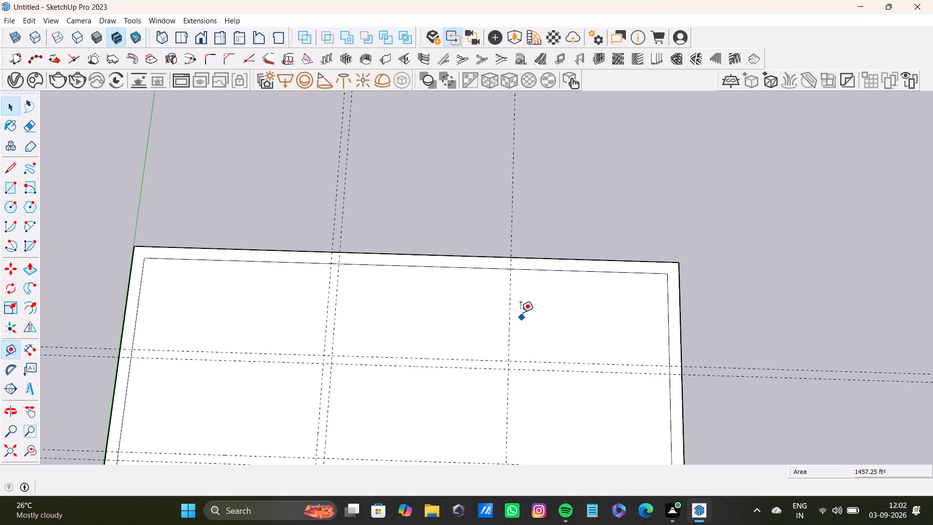
pyautogui.moveTo(507, 328); pyautogui.dragTo(512, 328)
pyautogui.press('6')
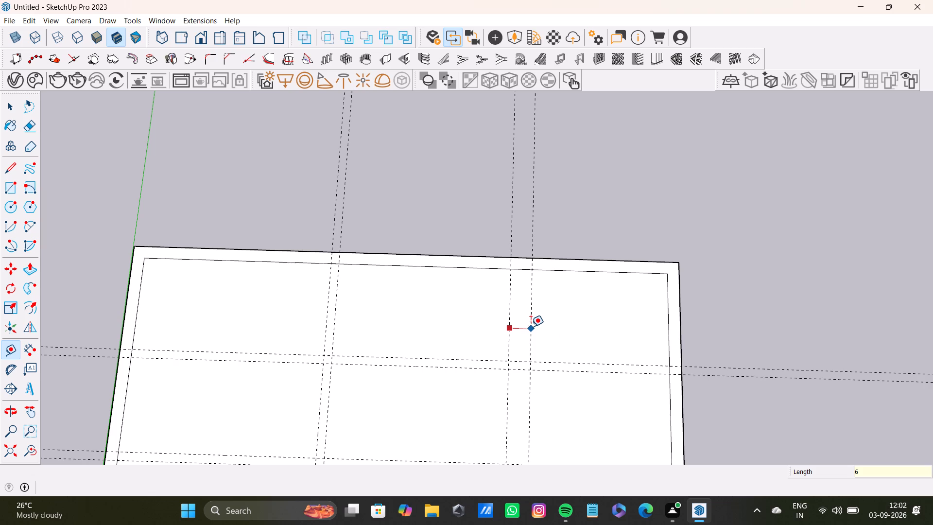
pyautogui.hotkey('shift', '"')
pyautogui.press('Return')
pyautogui.press('space')
pyautogui.scroll(-5, 497, 340)
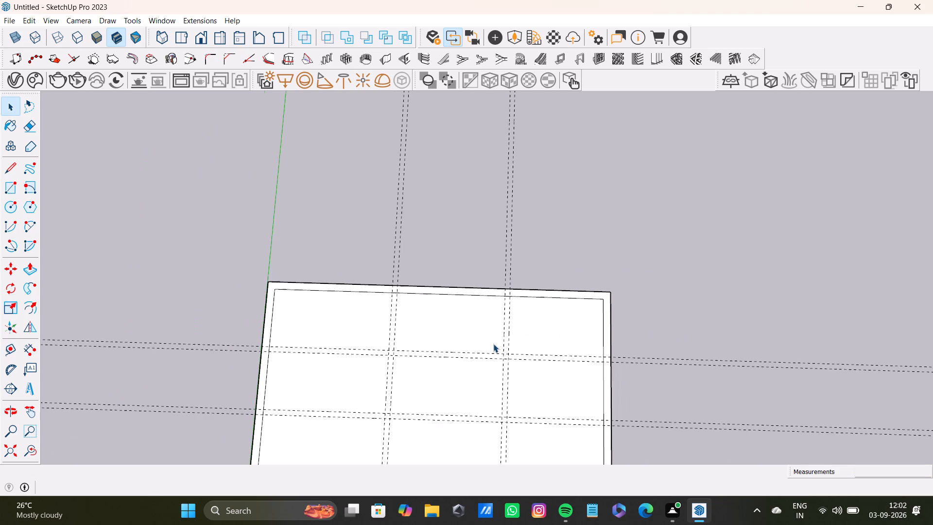
# Place a guide 12' inward from the inner wall edge on the side opposite the green axis.
pyautogui.keyDown('shift'); pyautogui.moveTo(493, 344); pyautogui.dragTo(455, 213, button='middle'); pyautogui.keyUp('shift')
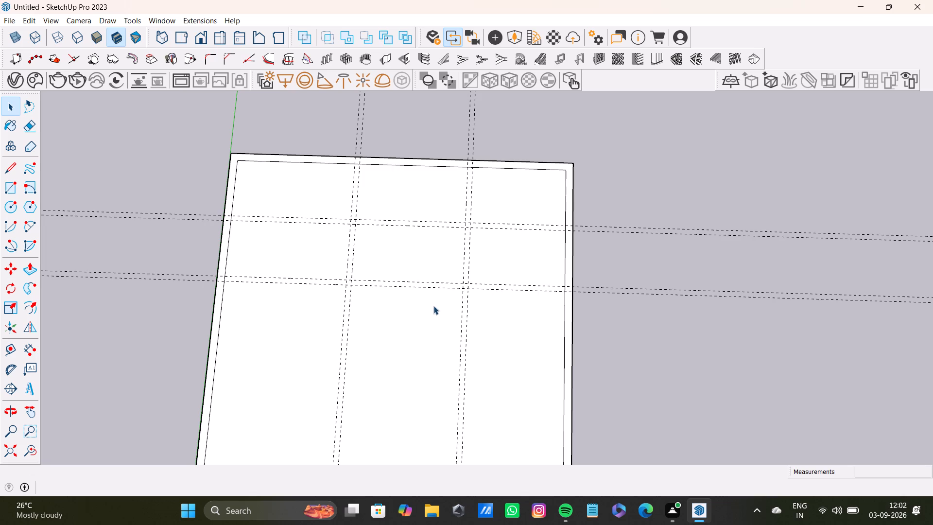
pyautogui.press('t')
pyautogui.click(562, 266)
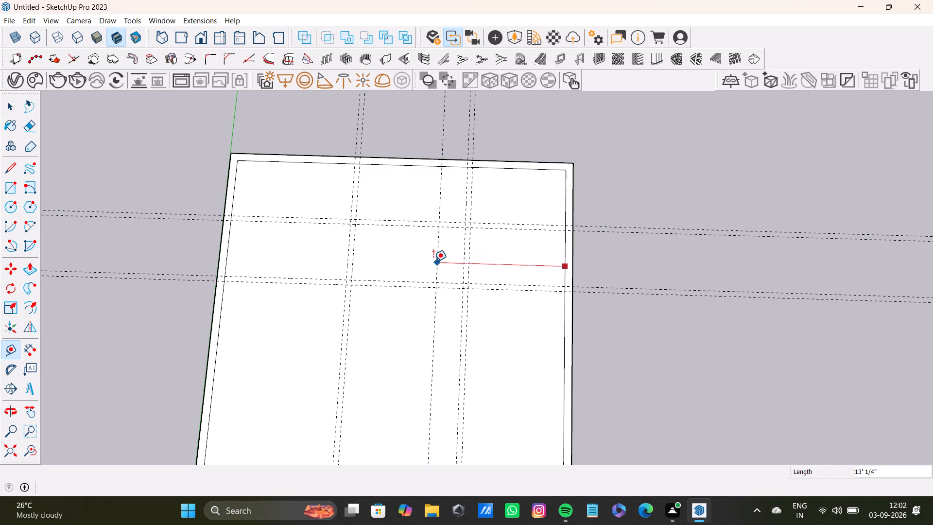
pyautogui.write('12')
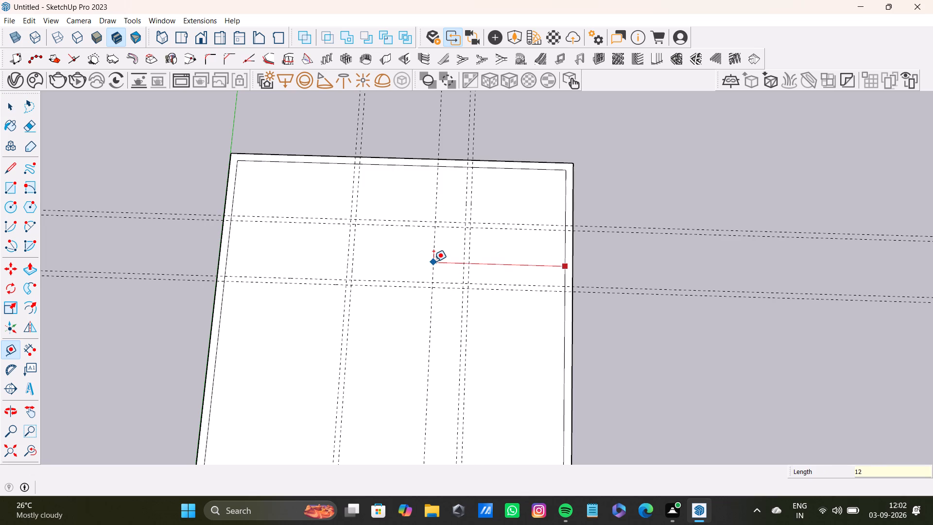
pyautogui.press("'")
pyautogui.press('Return')
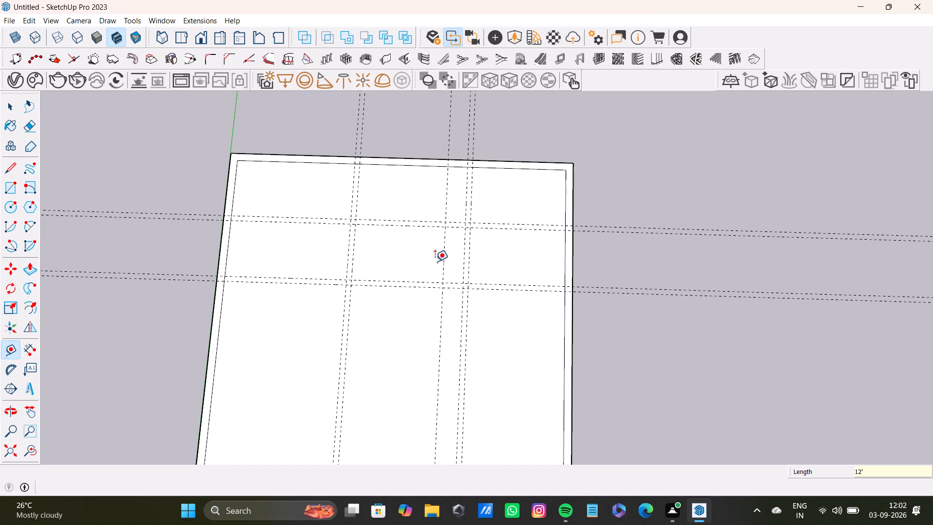
pyautogui.click(566, 268)
pyautogui.press('space')
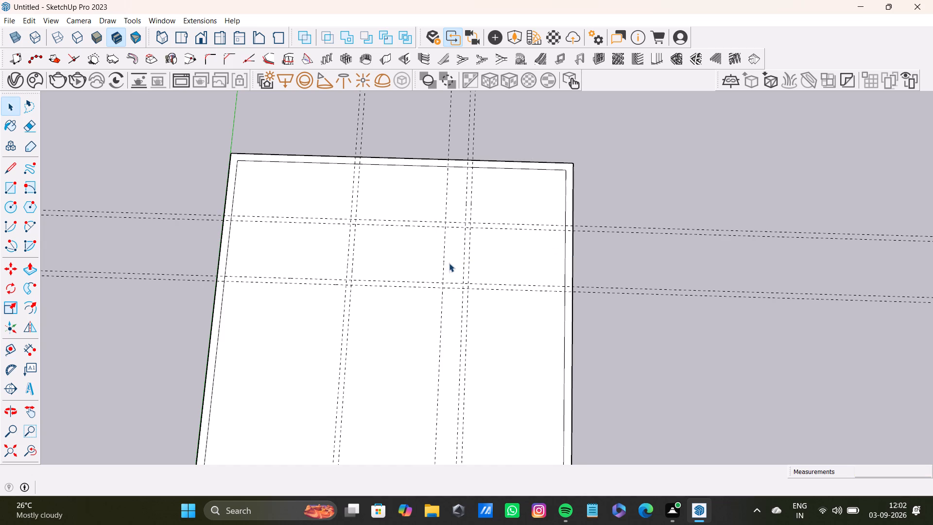
# Add a parallel guide 6" beyond this 12' guide, further from the wall it was offset from.
pyautogui.press('t')
pyautogui.click(443, 266)
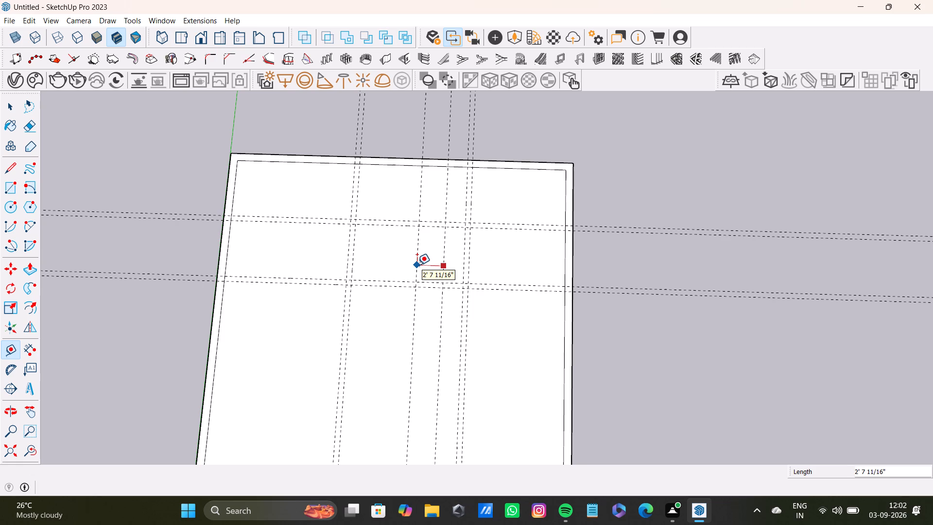
pyautogui.press('6')
pyautogui.hotkey('shift', '"')
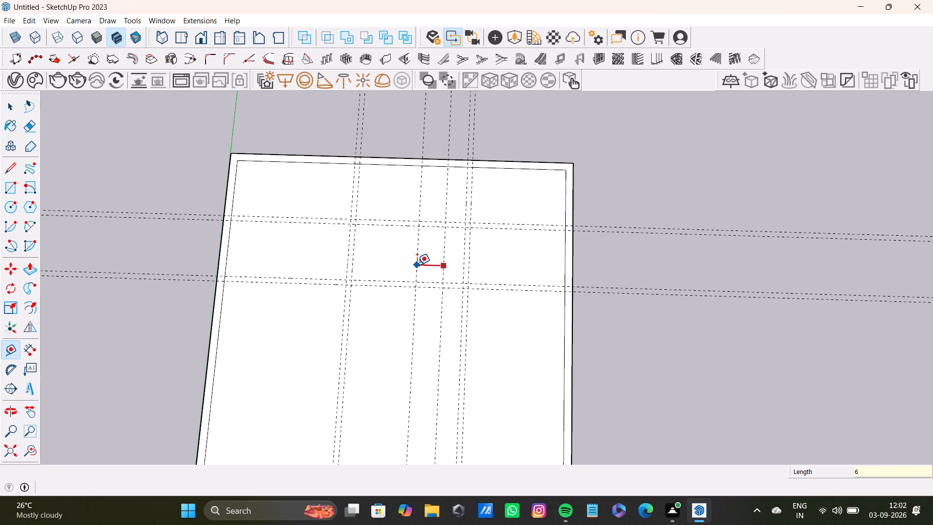
pyautogui.press('Return')
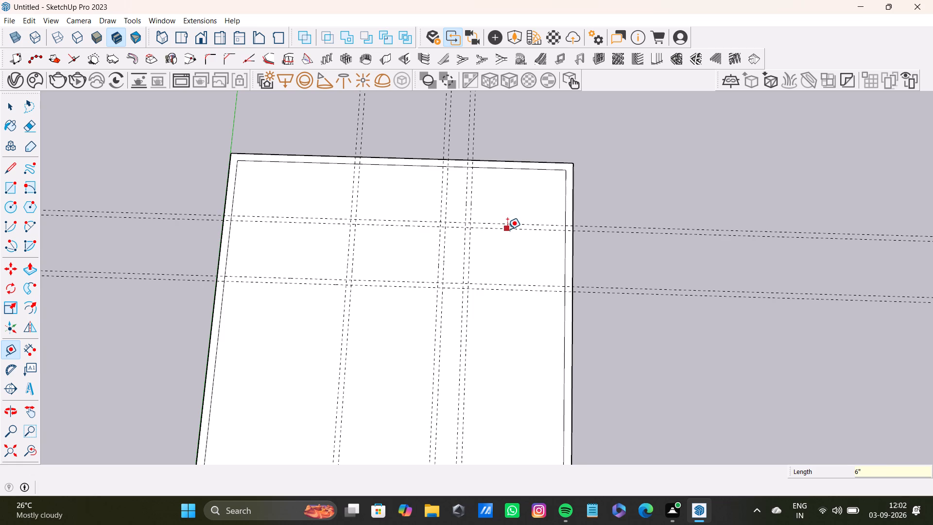
# Place a guide 12' from the 5'10" partition's second guide, away from the far wall, plus a parallel guide 6" beyond it.
pyautogui.click(508, 230)
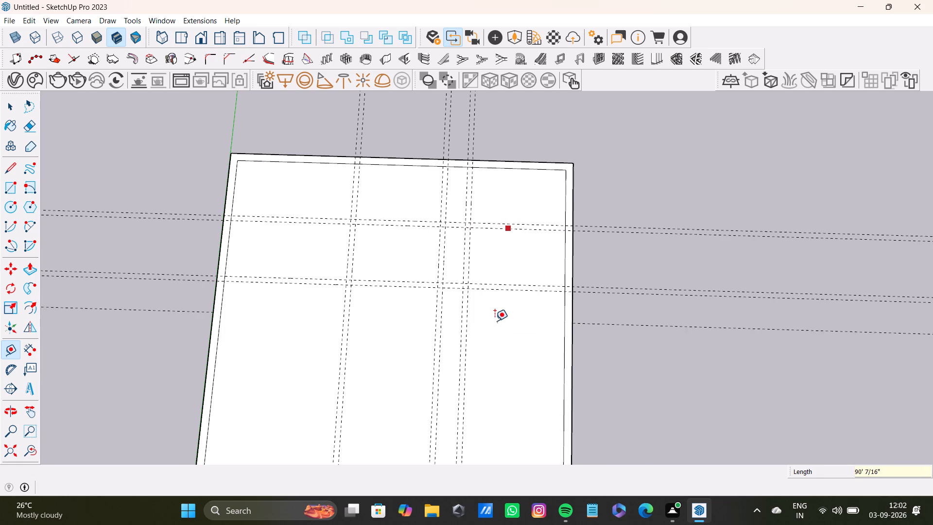
pyautogui.press('1')
pyautogui.write("2'")
pyautogui.press('Return')
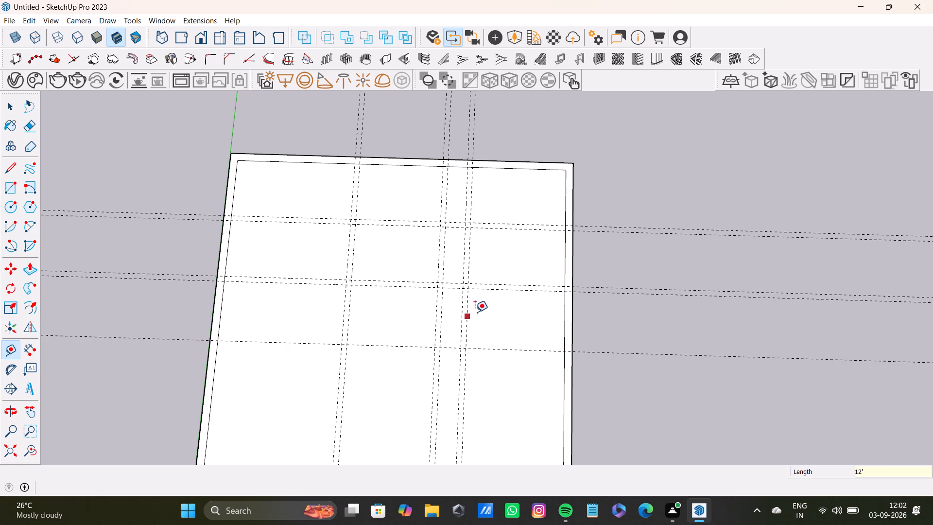
pyautogui.click(505, 349)
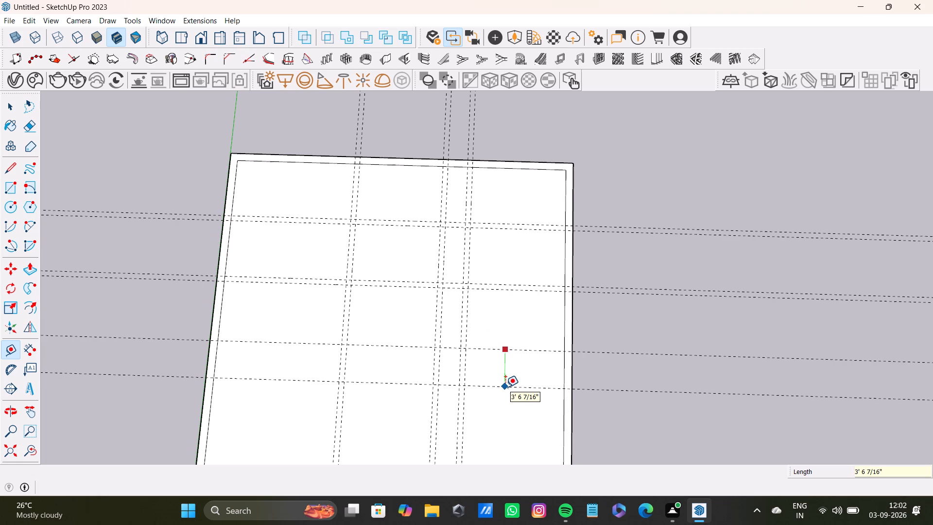
pyautogui.press('6')
pyautogui.hotkey('shift', '"')
pyautogui.press('Return')
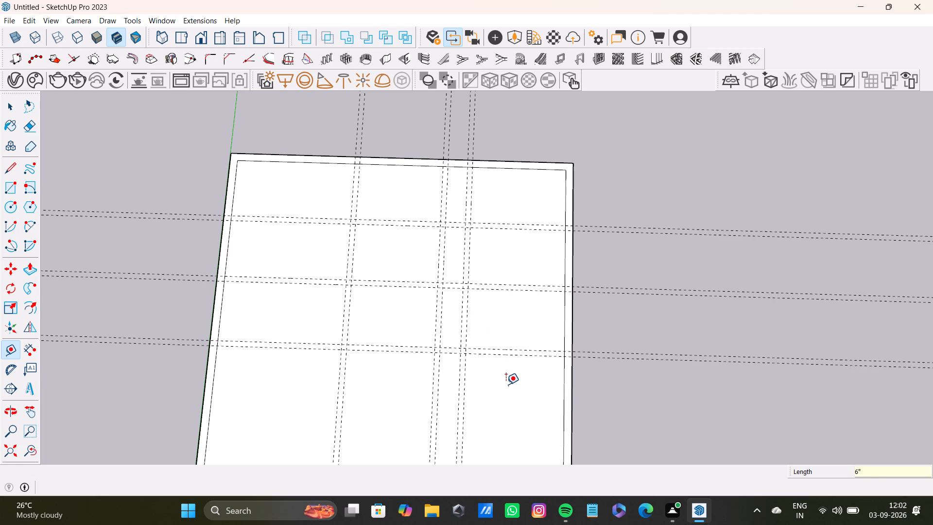
pyautogui.press('space')
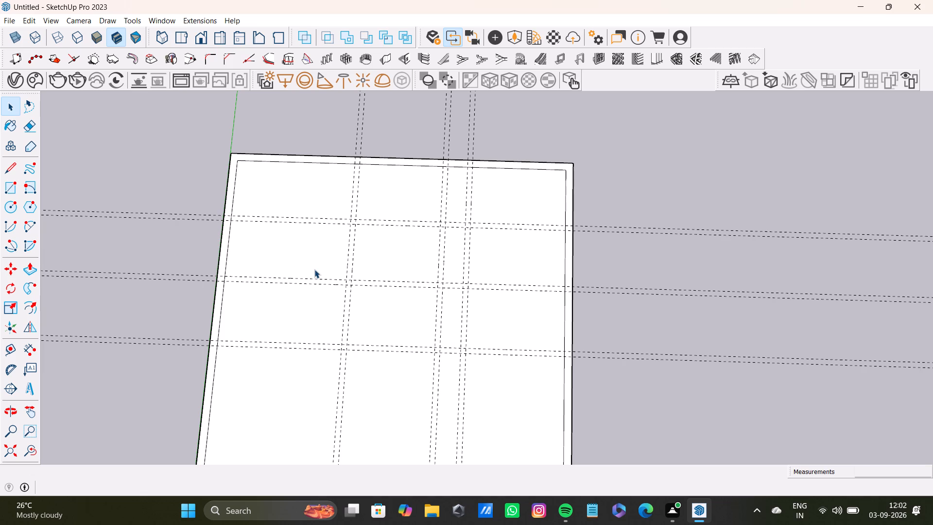
# Draw the inner and outer lines of the L-shaped 6" partition enclosing the 12' by 12' corner room, following the guides.
pyautogui.write('ll')
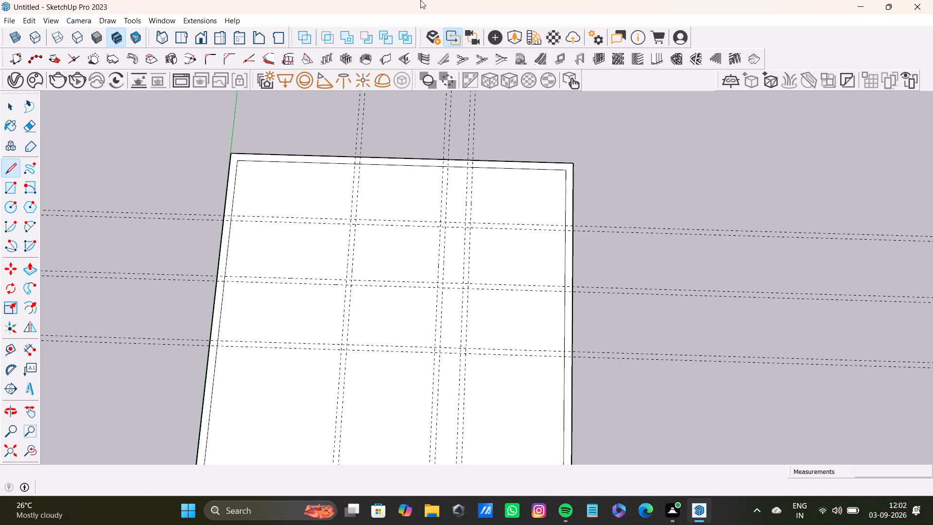
pyautogui.scroll(3, 234, 296)
pyautogui.click(222, 270)
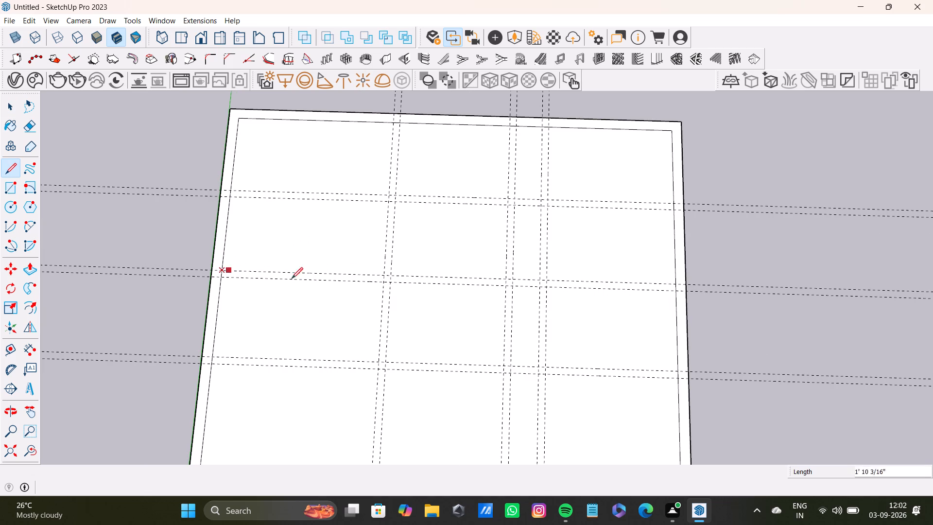
pyautogui.click(384, 272)
pyautogui.click(394, 123)
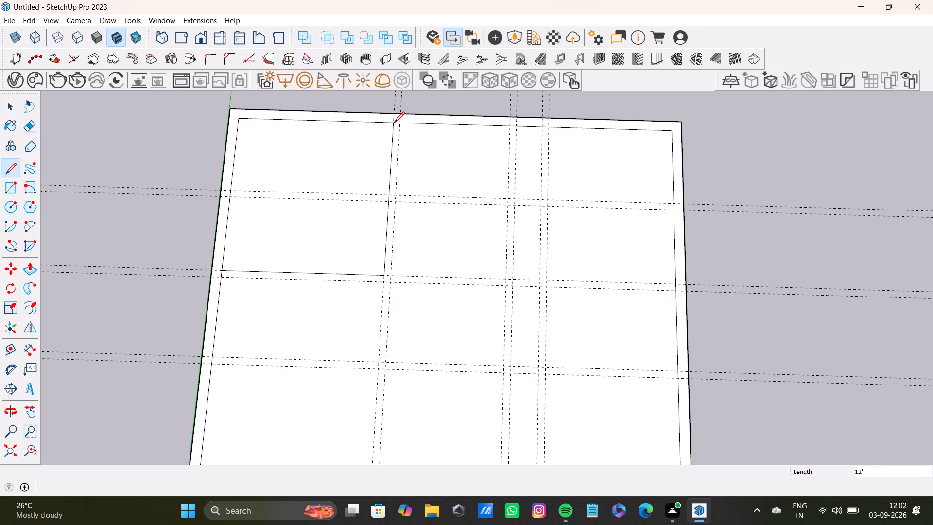
pyautogui.click(401, 123)
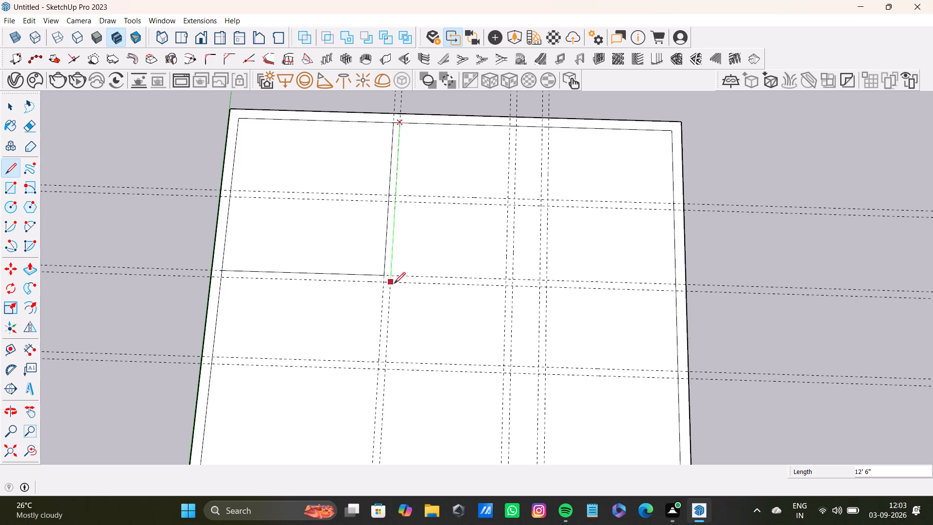
pyautogui.click(394, 283)
pyautogui.click(217, 280)
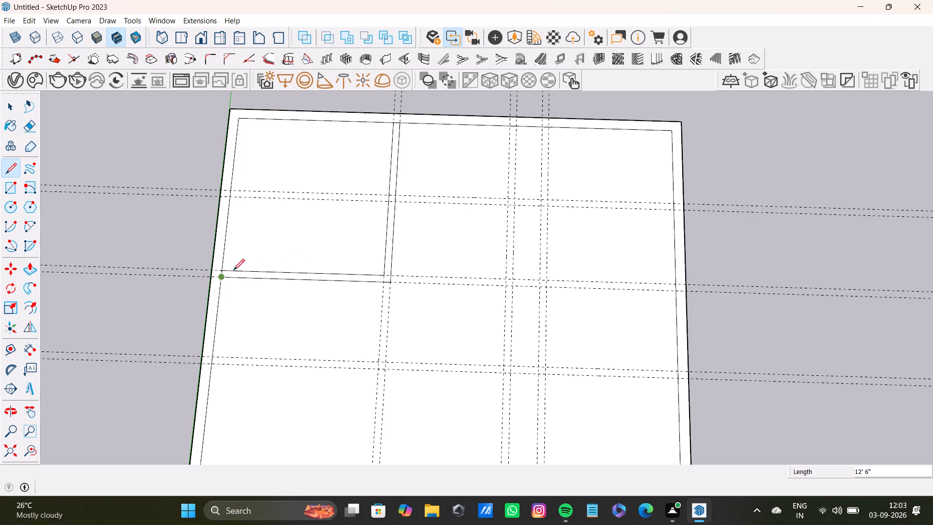
# Outline a T-shaped 6" partition: an 11' arm from the corner room's wall, a leg to the far wall, and a stub about 3'3" past the leg.
pyautogui.scroll(3, 393, 198)
pyautogui.click(395, 193)
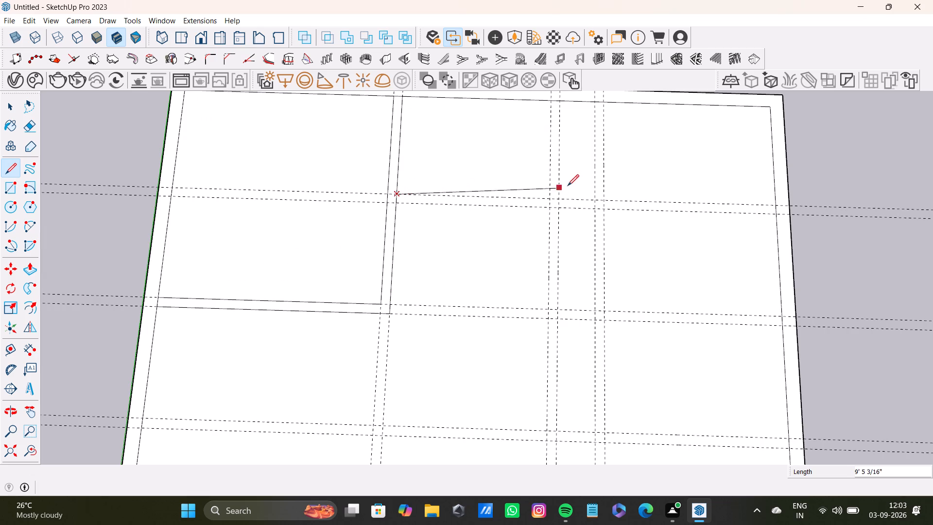
pyautogui.click(596, 200)
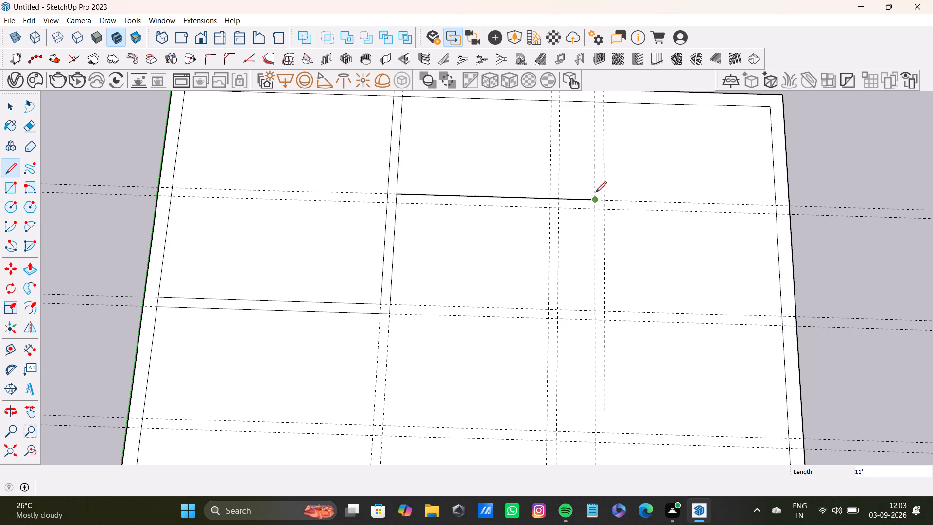
pyautogui.click(595, 104)
pyautogui.click(604, 105)
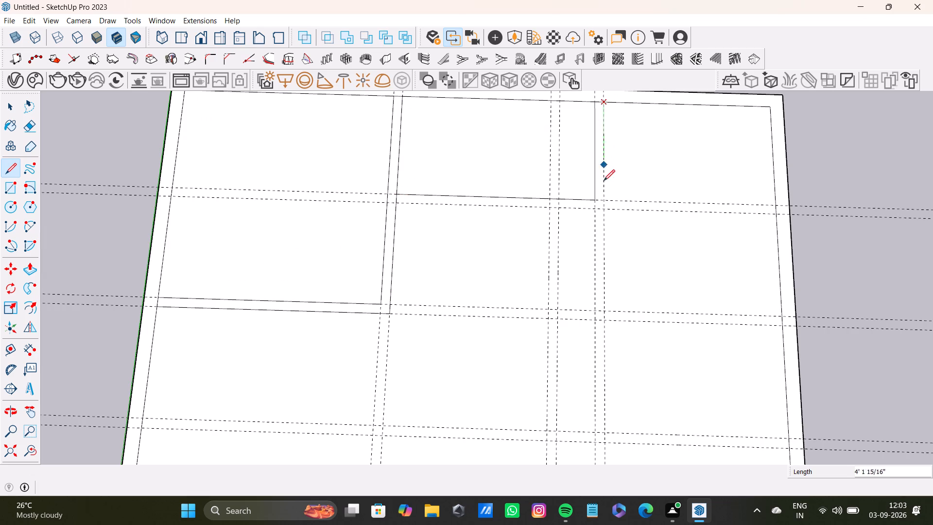
pyautogui.click(606, 199)
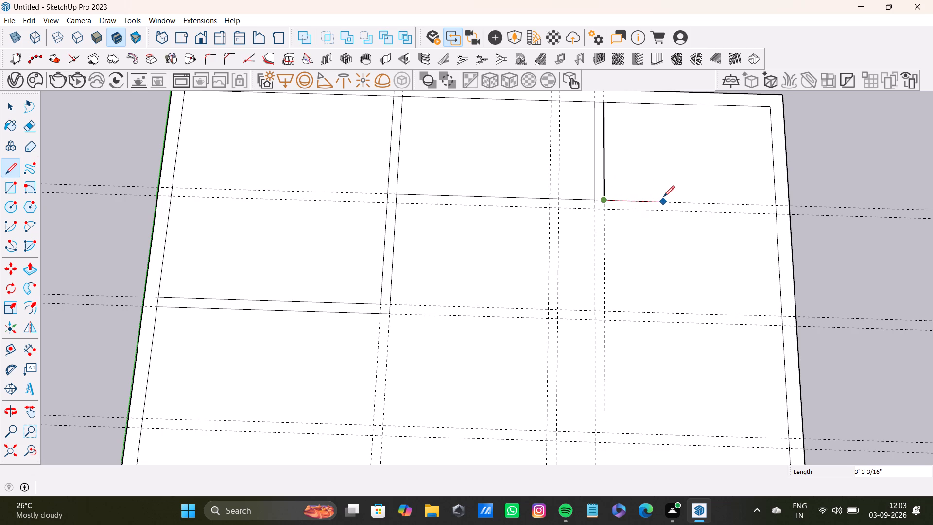
pyautogui.click(663, 197)
pyautogui.click(664, 210)
pyautogui.click(604, 211)
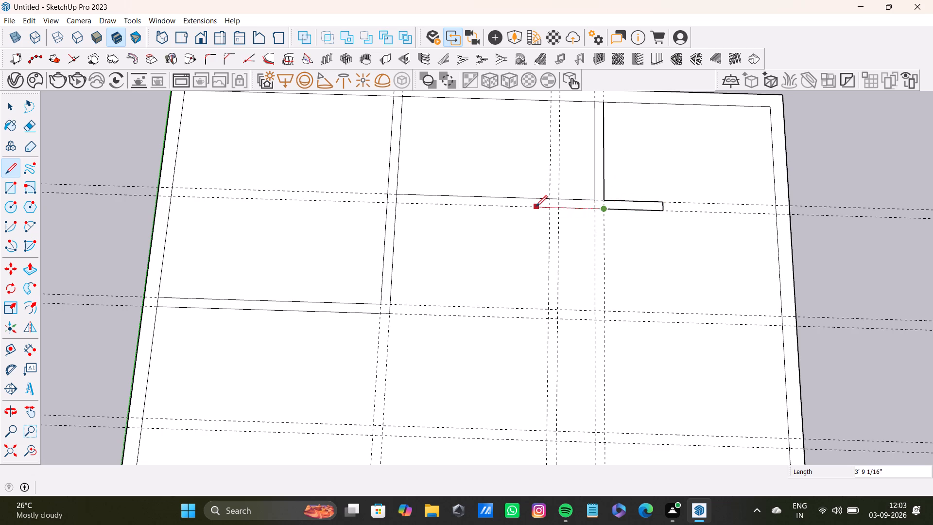
pyautogui.click(395, 202)
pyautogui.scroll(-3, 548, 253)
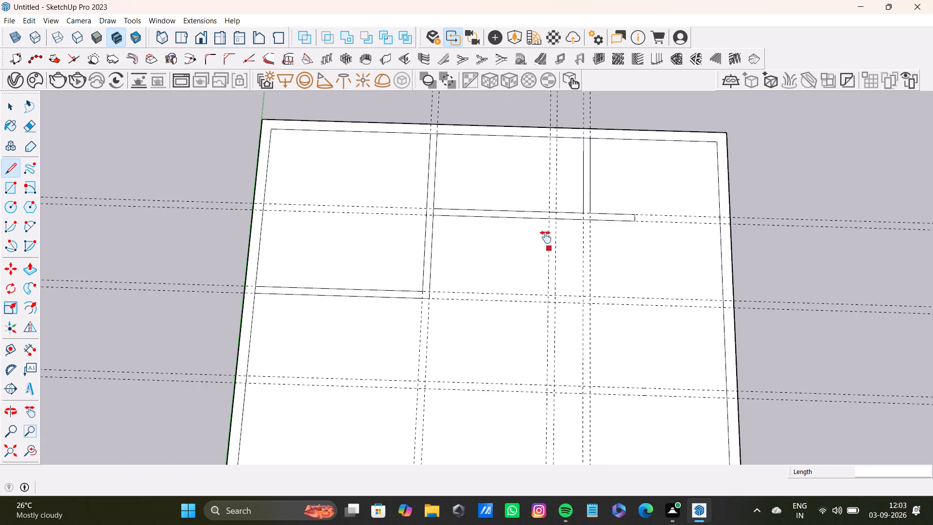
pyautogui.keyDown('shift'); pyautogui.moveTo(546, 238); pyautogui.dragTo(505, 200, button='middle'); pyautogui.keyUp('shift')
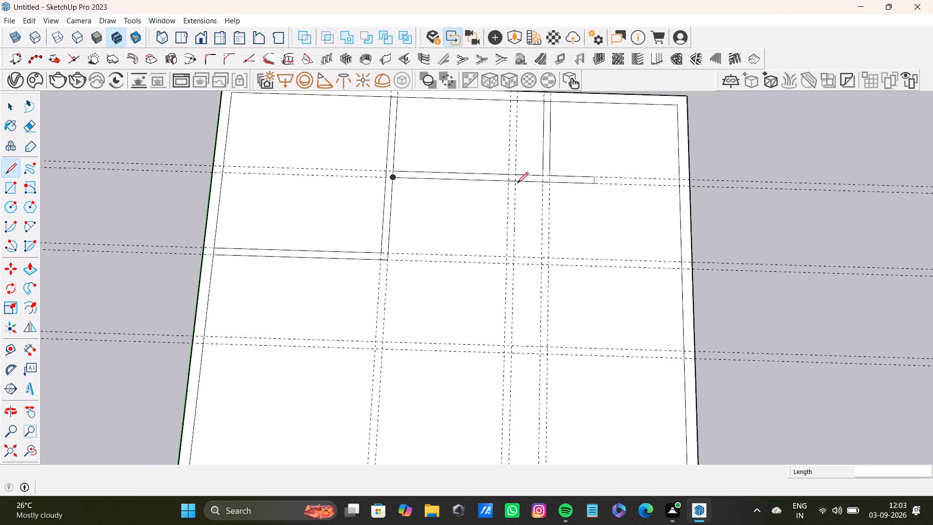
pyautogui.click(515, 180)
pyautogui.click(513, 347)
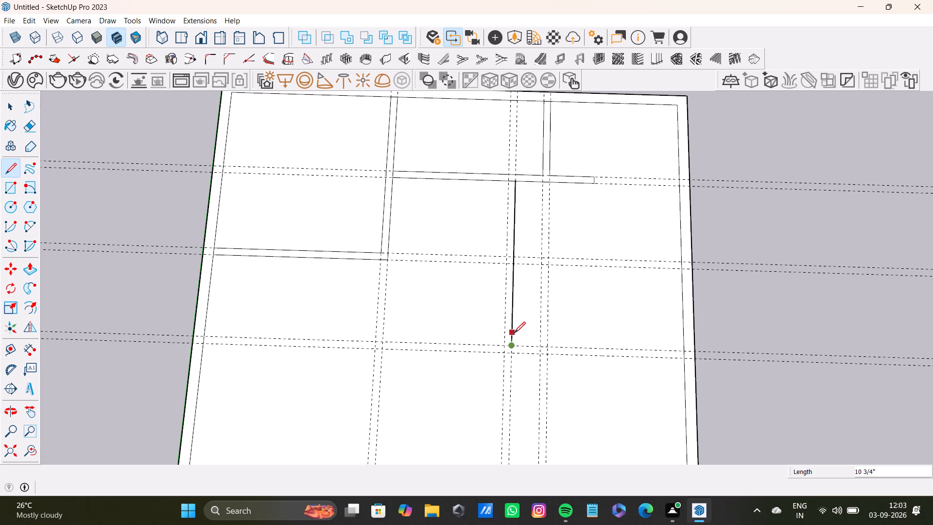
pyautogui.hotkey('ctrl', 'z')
# Outline a 6" wide partition about 9'2" long from the T-shaped partition, along the guide pair nearest its leg, away from the far wall.
pyautogui.click(514, 182)
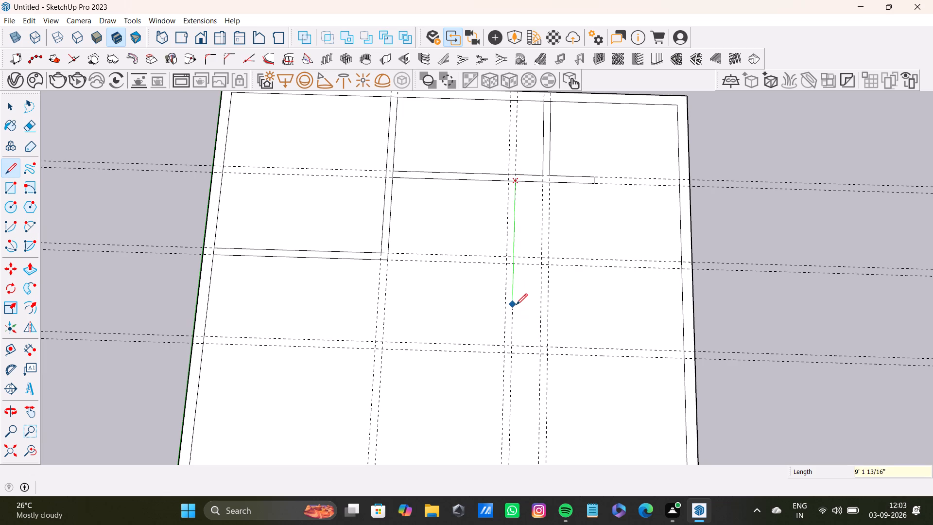
pyautogui.click(514, 302)
pyautogui.click(503, 302)
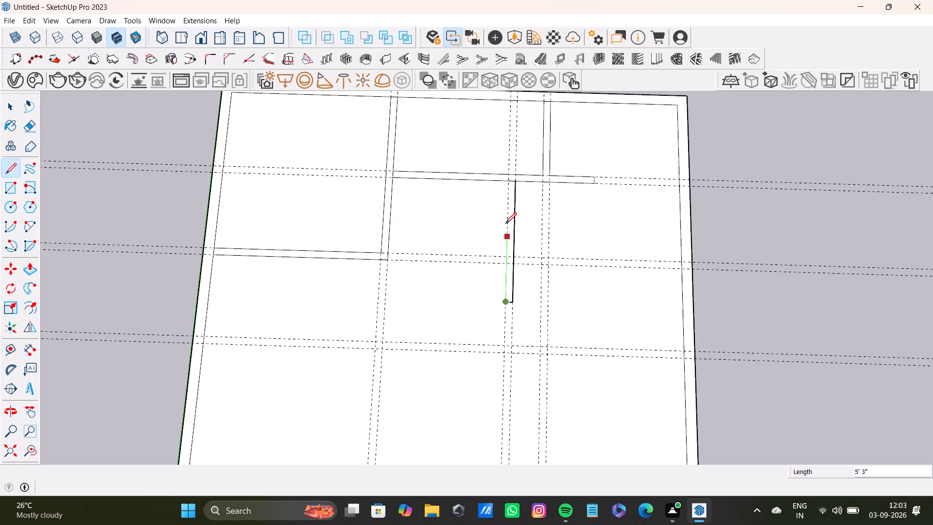
pyautogui.click(508, 179)
# Draw a 6" end cap beyond a gap, a short return, and both lines of the 12' partition to the wall opposite the green axis.
pyautogui.click(502, 327)
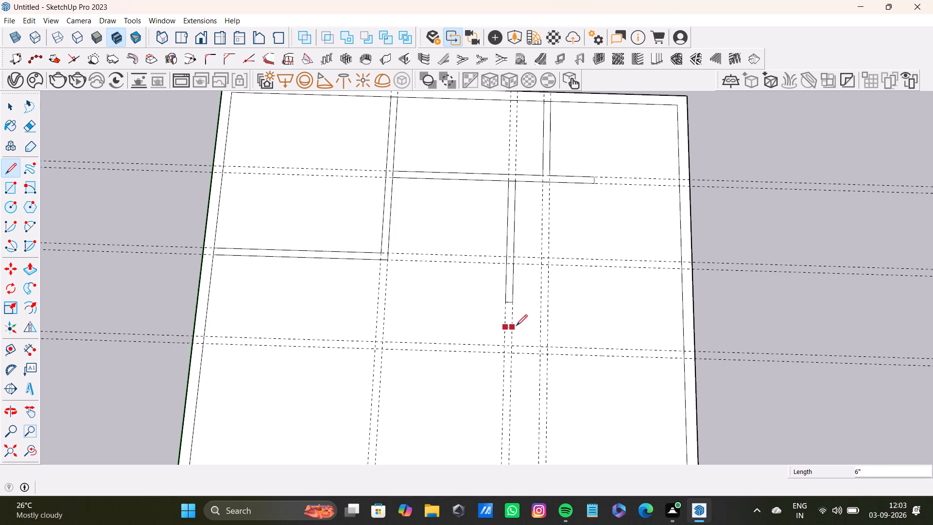
pyautogui.click(512, 329)
pyautogui.click(512, 349)
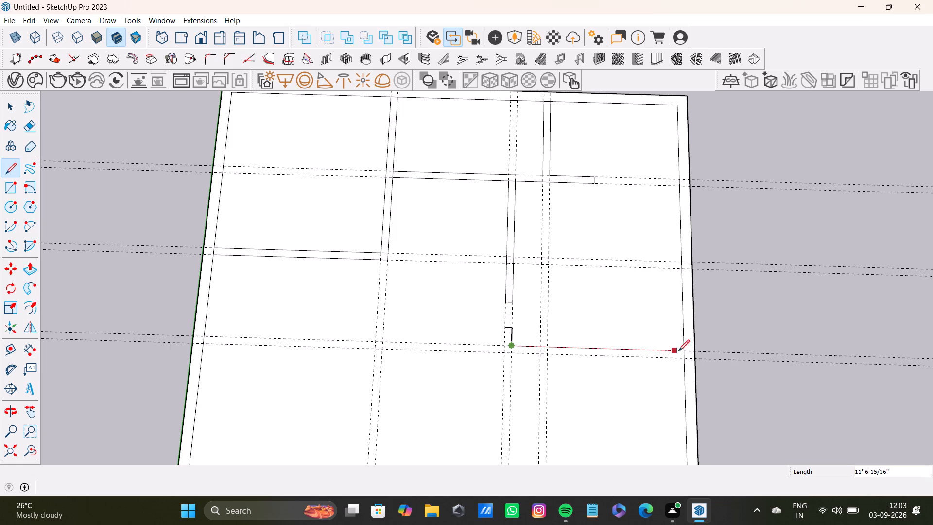
pyautogui.click(682, 351)
pyautogui.click(682, 360)
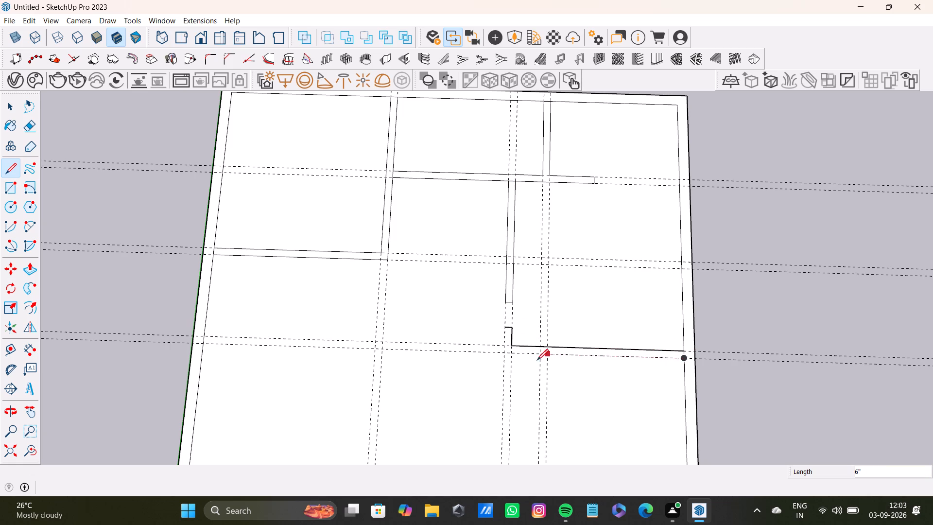
pyautogui.click(515, 354)
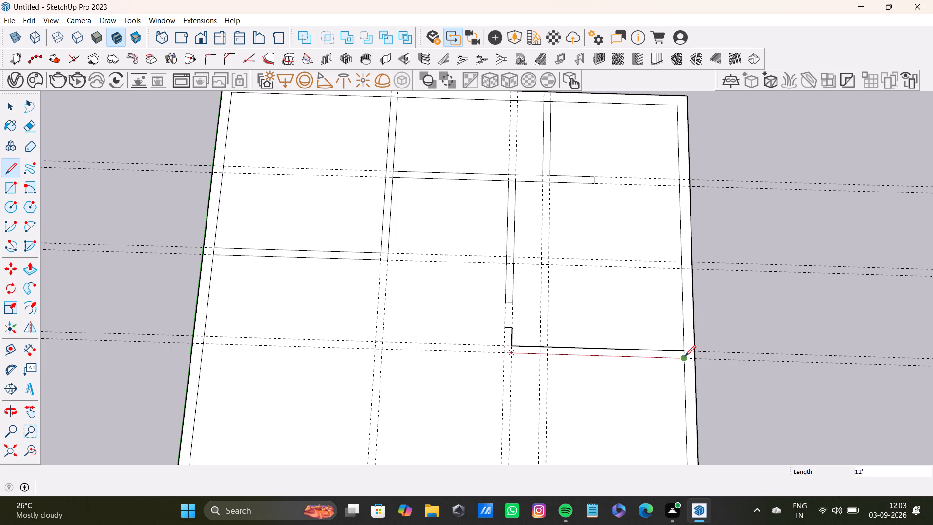
pyautogui.click(685, 356)
pyautogui.press('space')
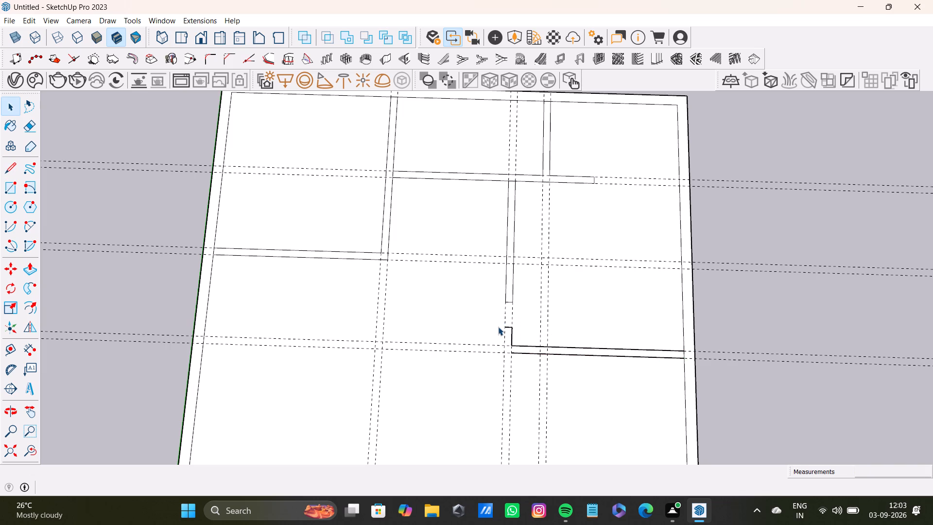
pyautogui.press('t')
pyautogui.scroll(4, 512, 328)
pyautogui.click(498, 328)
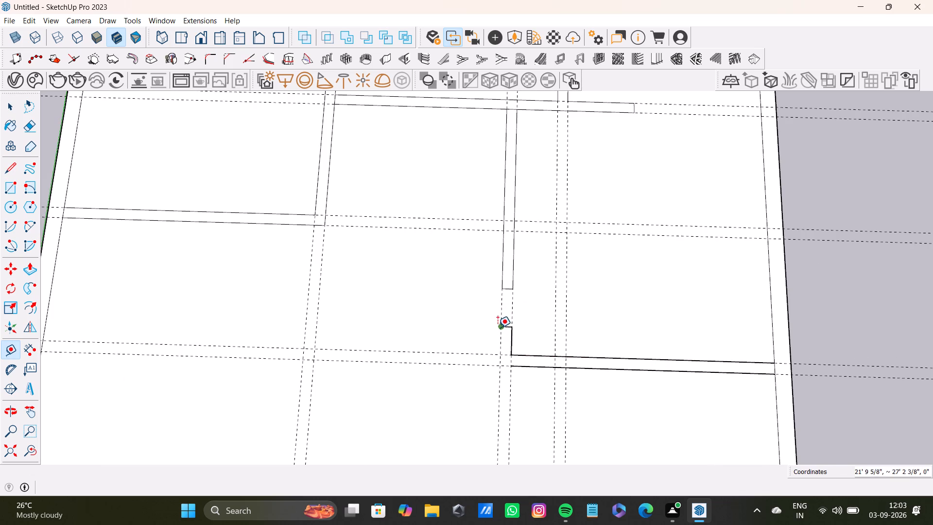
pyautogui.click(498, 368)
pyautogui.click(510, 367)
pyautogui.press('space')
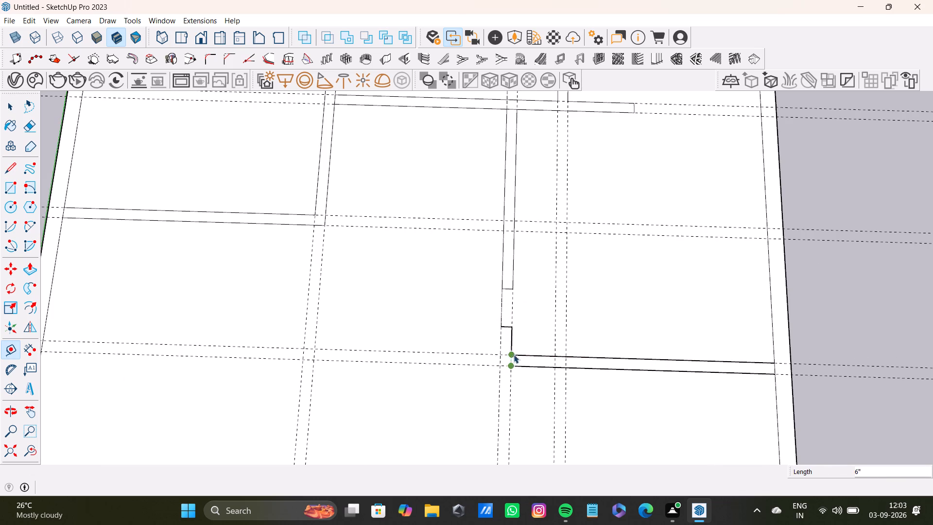
# Close the L-shaped partition's outer corner with lines from its end cap to the guide crossing and across to the 12' partition line.
pyautogui.press('l')
pyautogui.click(502, 325)
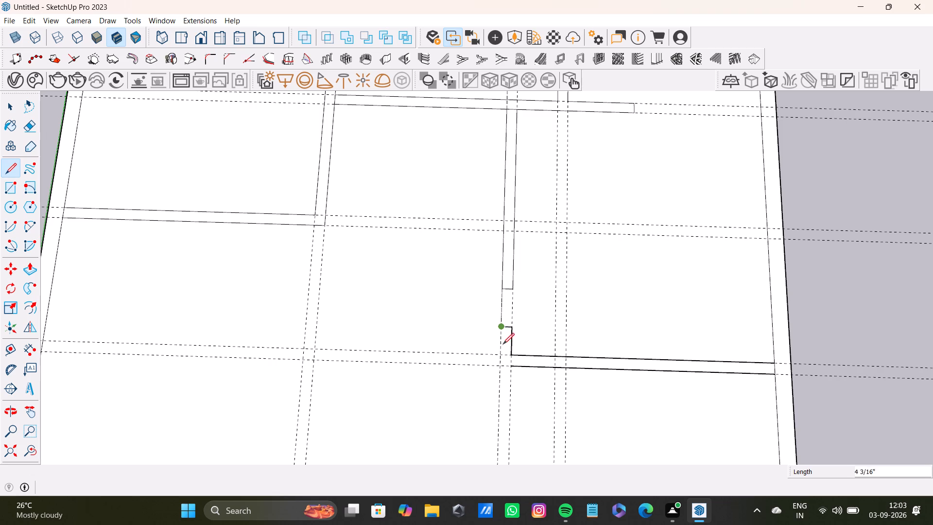
pyautogui.click(499, 367)
pyautogui.click(512, 366)
pyautogui.press('space')
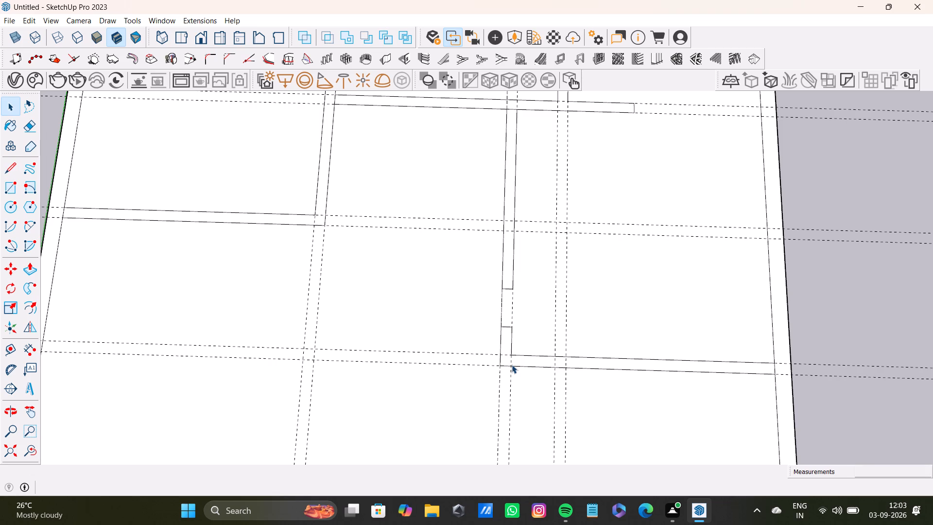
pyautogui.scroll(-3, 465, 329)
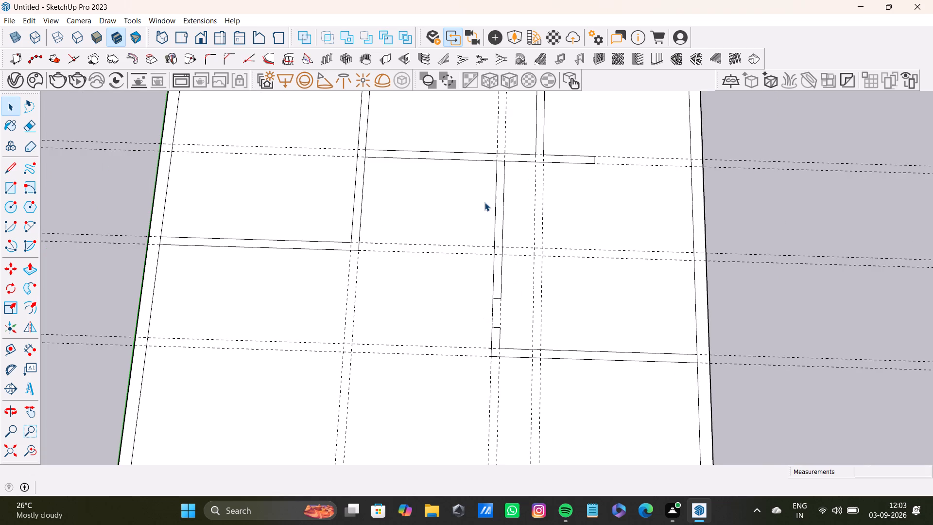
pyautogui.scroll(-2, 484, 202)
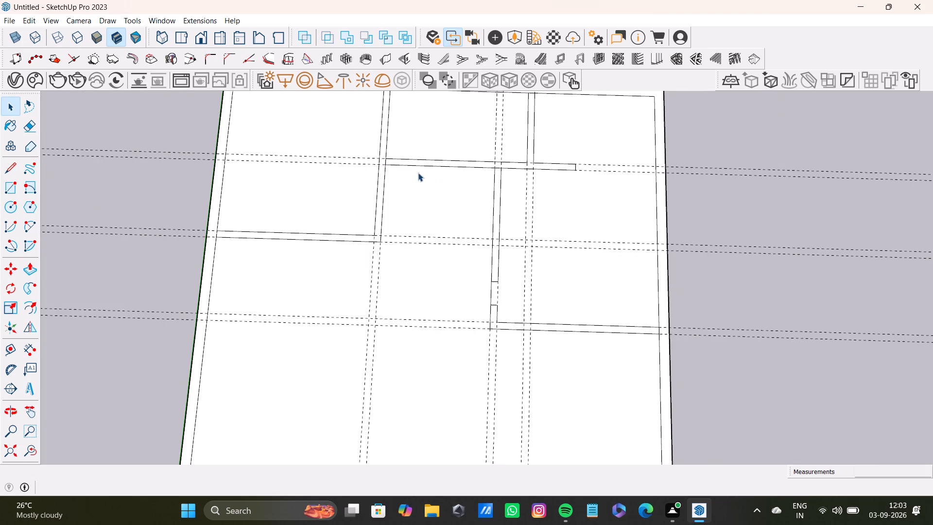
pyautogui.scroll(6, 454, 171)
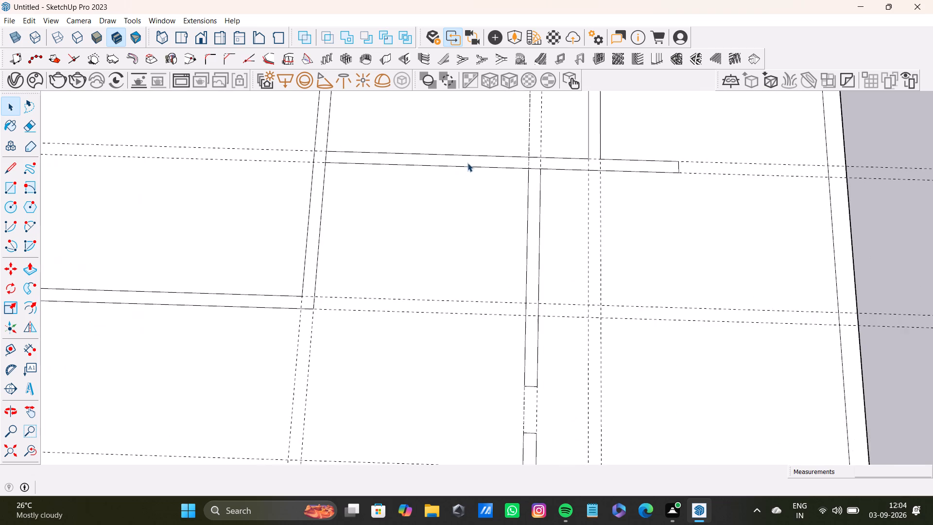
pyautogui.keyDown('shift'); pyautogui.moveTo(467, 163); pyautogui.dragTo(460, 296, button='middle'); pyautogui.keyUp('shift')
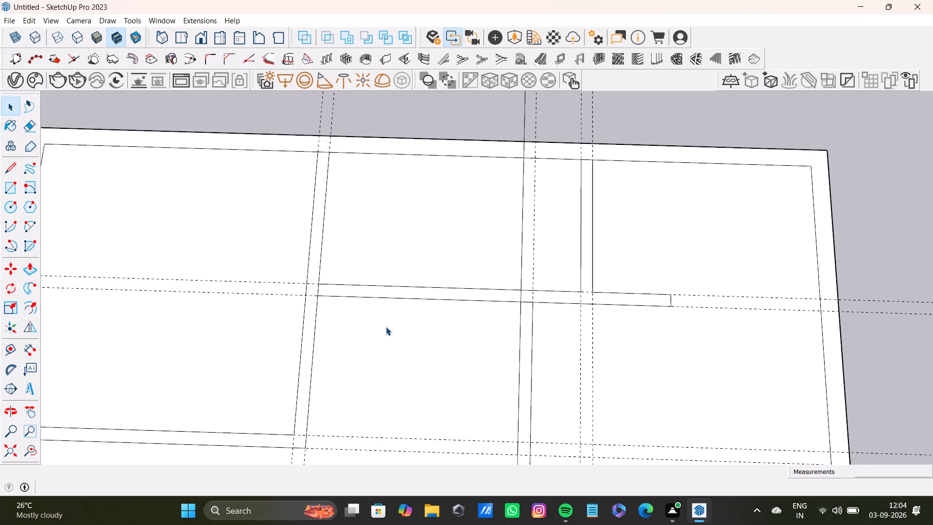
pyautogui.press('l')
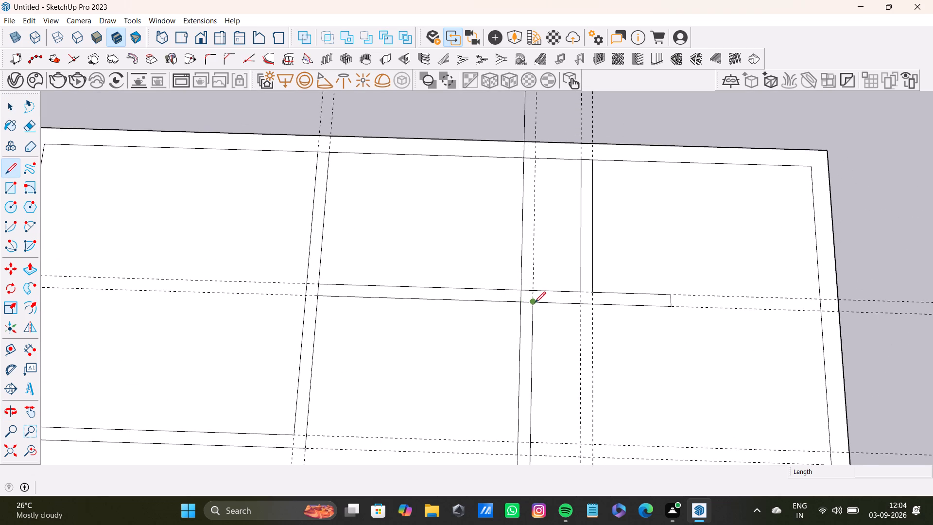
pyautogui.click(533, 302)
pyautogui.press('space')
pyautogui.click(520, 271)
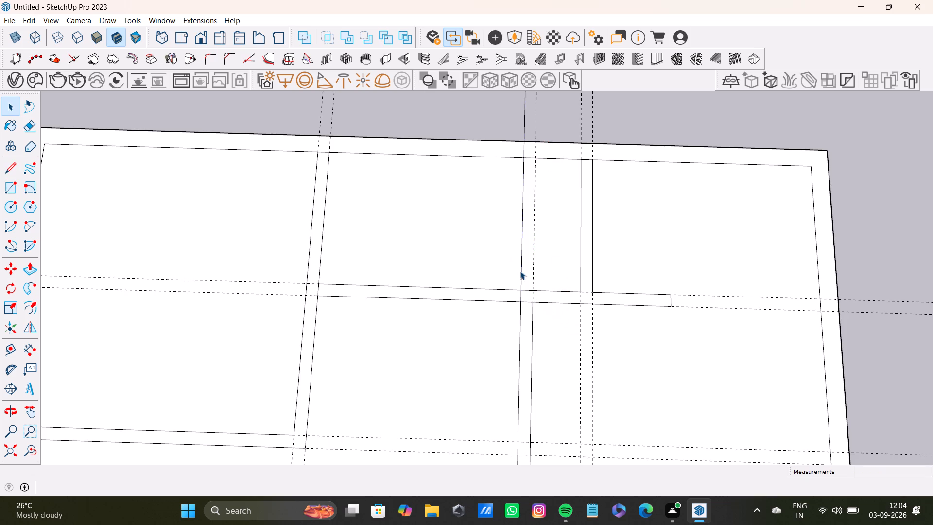
# Draw a 6" line across the T-shaped partition's arm, extending the adjoining 9'2" partition's side line along its guide.
pyautogui.scroll(-4, 504, 305)
pyautogui.moveTo(533, 322); pyautogui.dragTo(323, 82, button='middle')
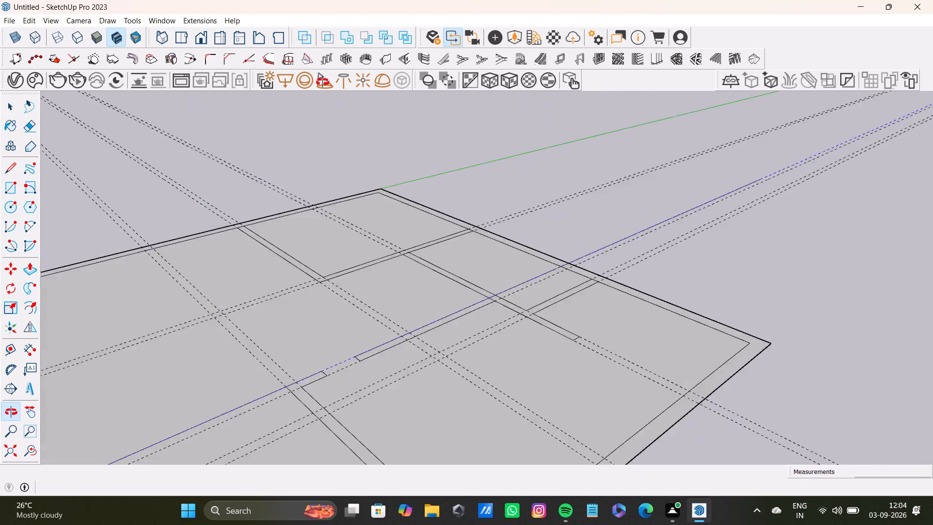
pyautogui.moveTo(323, 82); pyautogui.dragTo(533, 326, button='middle')
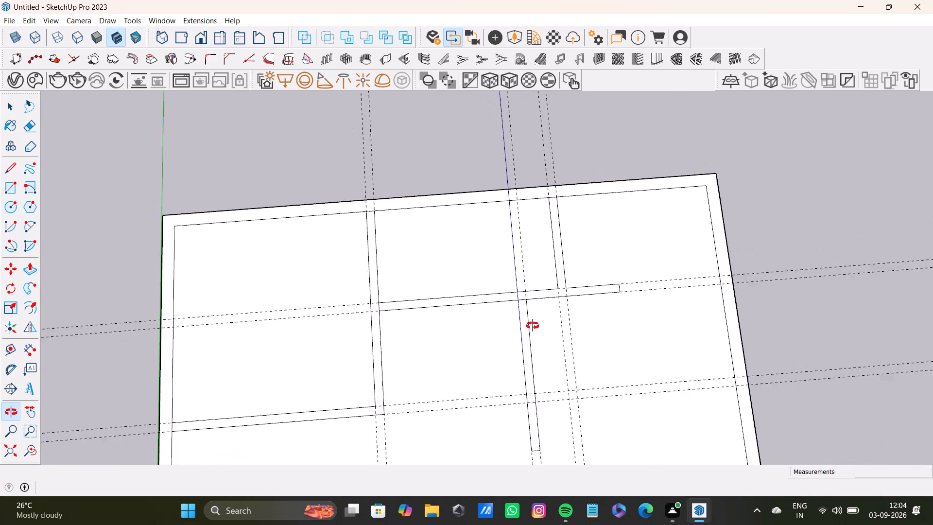
pyautogui.moveTo(533, 326); pyautogui.dragTo(493, 308, button='middle')
pyautogui.scroll(7, 521, 302)
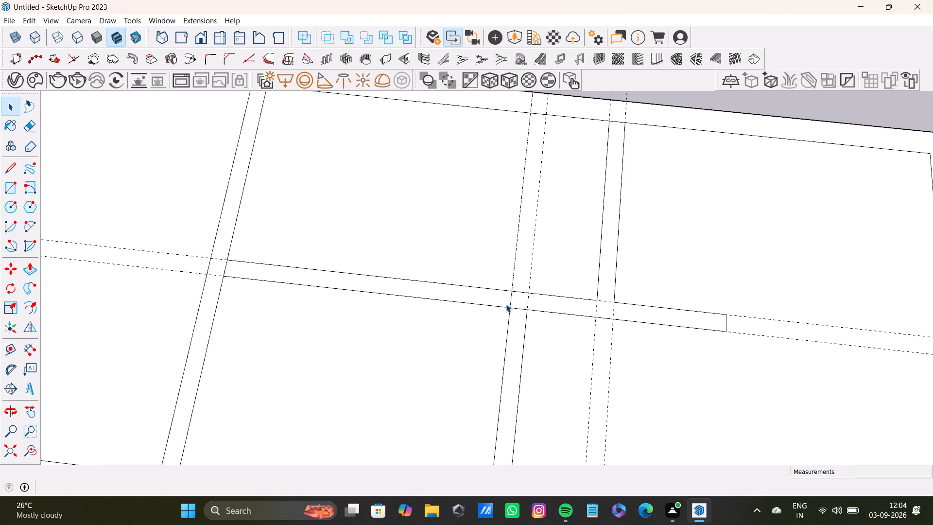
pyautogui.press('l')
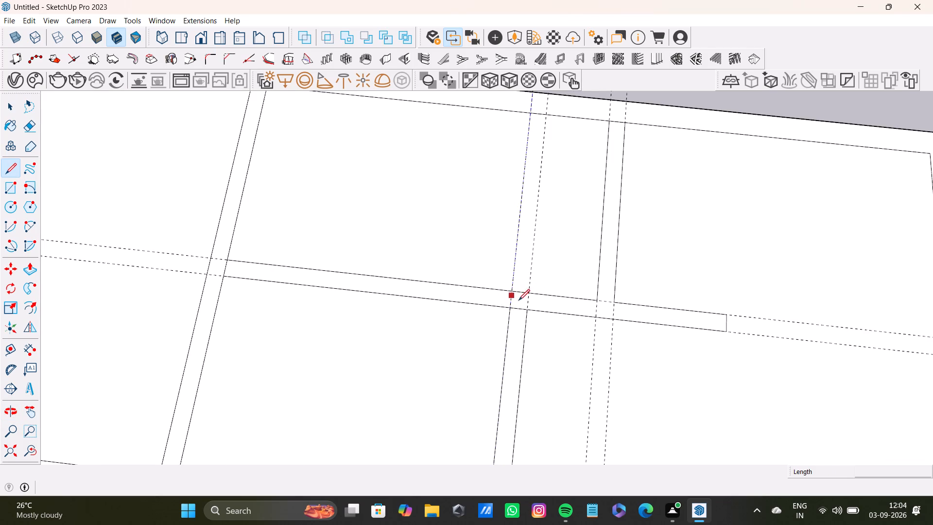
pyautogui.moveTo(529, 309); pyautogui.dragTo(529, 305)
pyautogui.click(528, 293)
# Mark an opening in the T-shaped partition's arm with two 6" cross lines, one midway along and one near the adjoining partition.
pyautogui.click(421, 279)
pyautogui.click(419, 299)
pyautogui.click(497, 290)
pyautogui.click(500, 308)
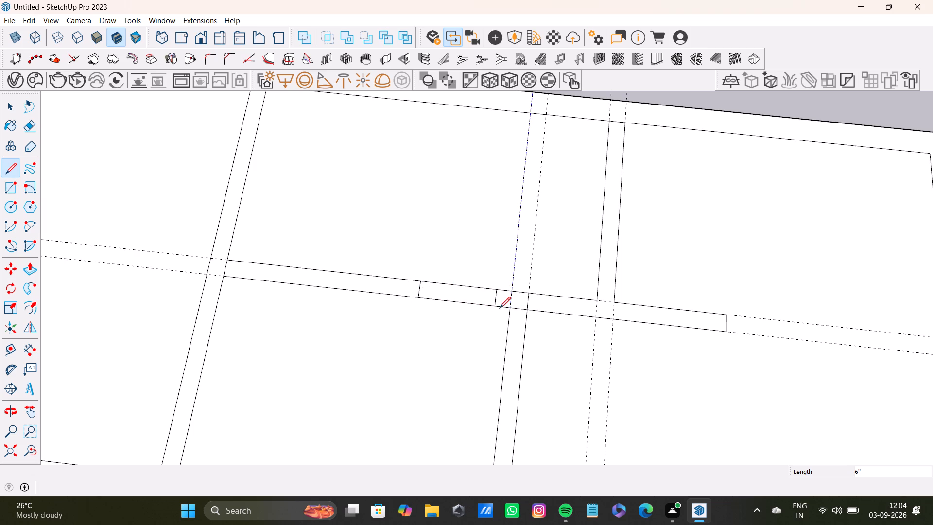
# Delete both side lines between the two cross lines in the T-shaped partition's arm to open the gap.
pyautogui.press('space')
pyautogui.click(485, 288)
pyautogui.press('Delete')
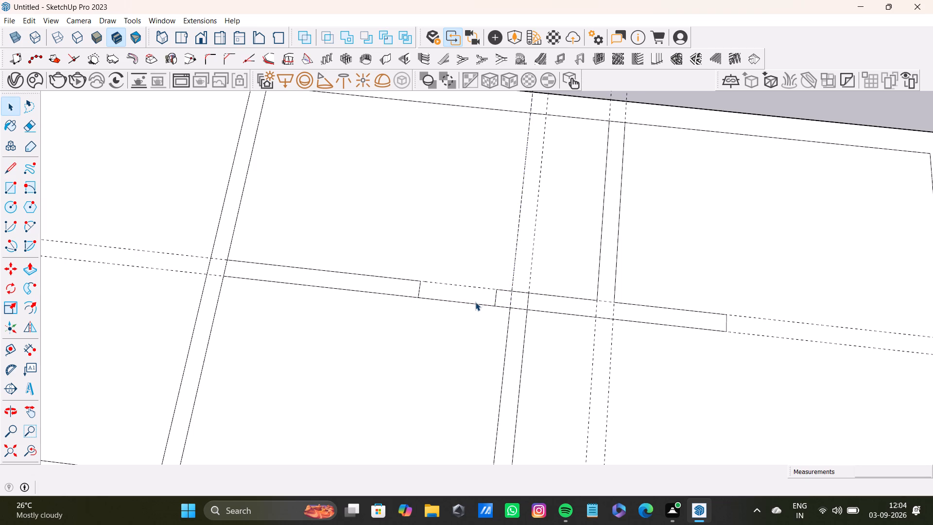
pyautogui.click(475, 302)
pyautogui.press('Delete')
# Draw two 6" cross lines on the partition parallel and nearest to the green axis, just below its junction with the T-shaped partition's arm.
pyautogui.scroll(-8, 499, 320)
pyautogui.moveTo(505, 318); pyautogui.dragTo(553, 260, button='middle')
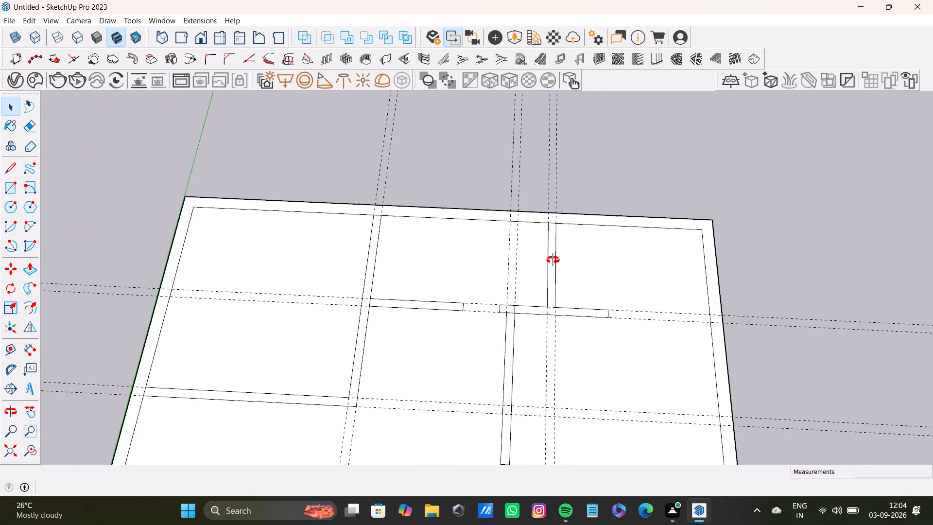
pyautogui.moveTo(553, 260); pyautogui.dragTo(493, 307, button='middle')
pyautogui.scroll(-4, 490, 316)
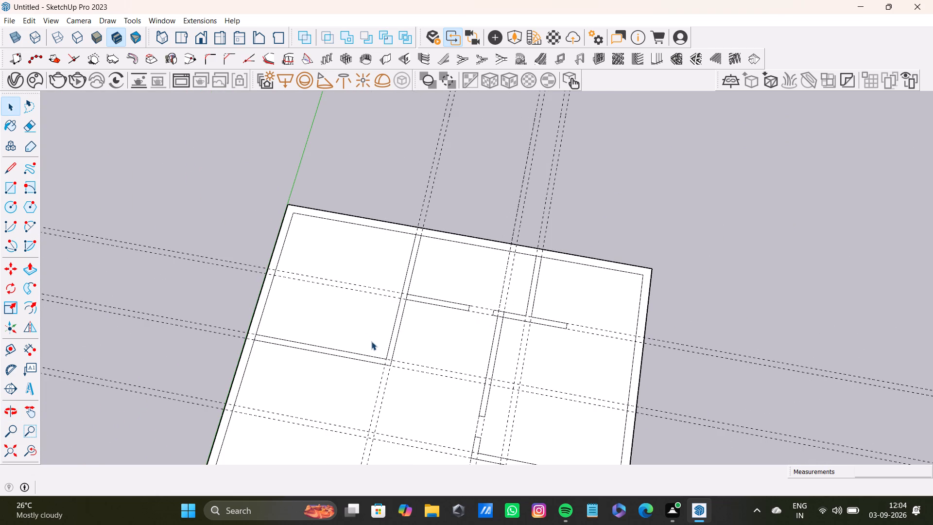
pyautogui.moveTo(377, 352); pyautogui.dragTo(413, 344, button='middle')
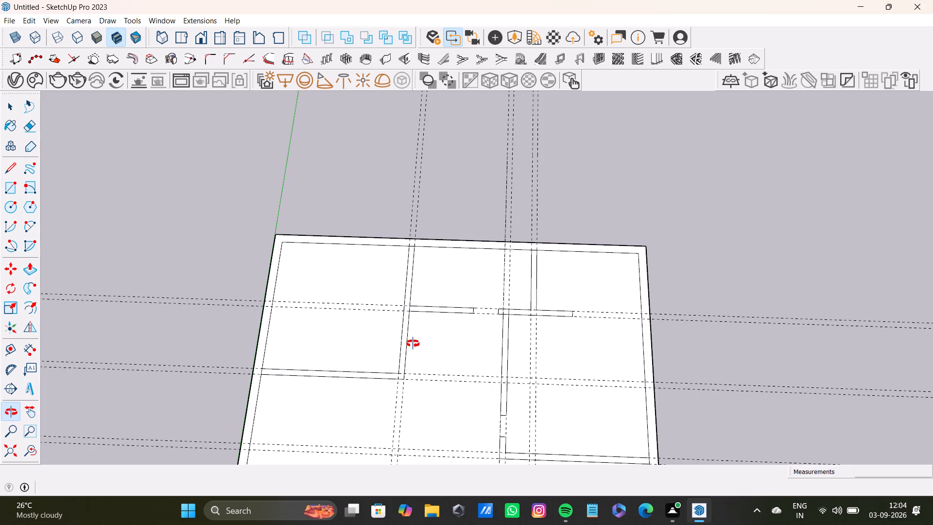
pyautogui.moveTo(413, 344); pyautogui.dragTo(405, 354, button='middle')
pyautogui.scroll(3, 396, 327)
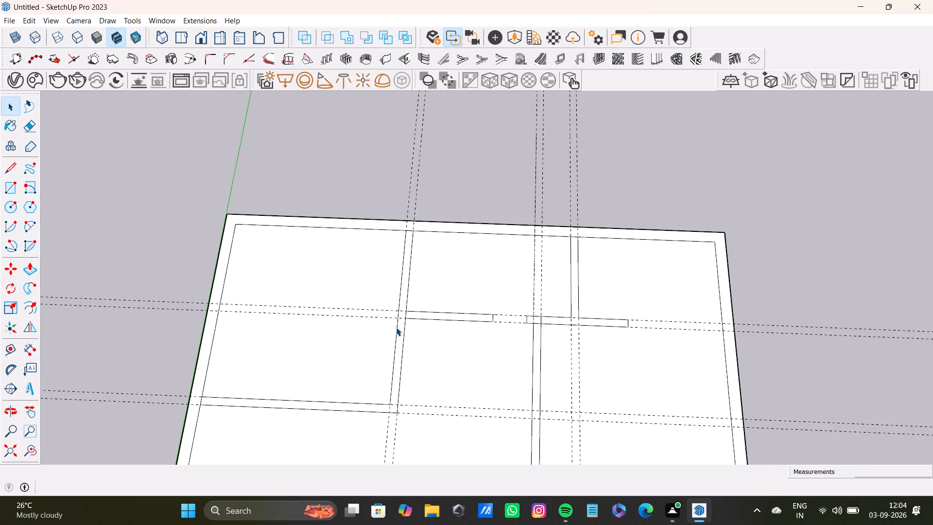
pyautogui.press('l')
pyautogui.scroll(2, 399, 363)
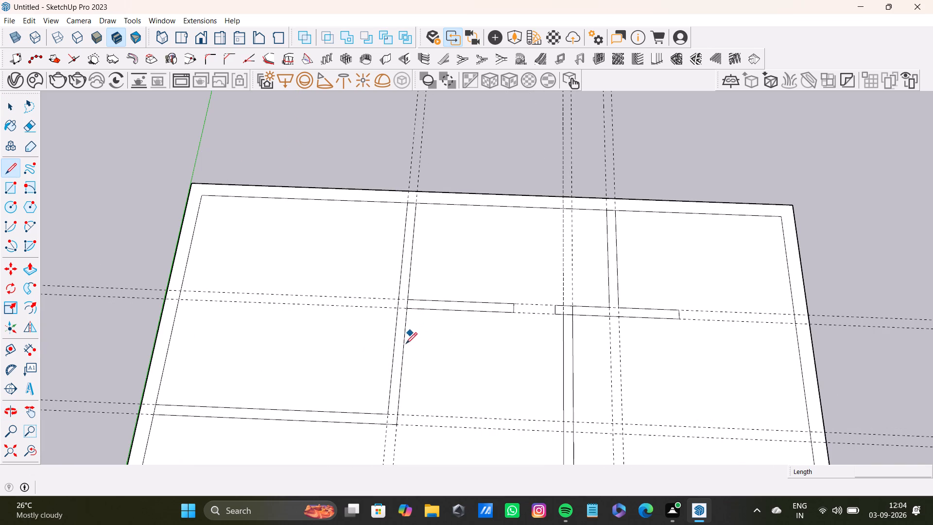
pyautogui.click(402, 372)
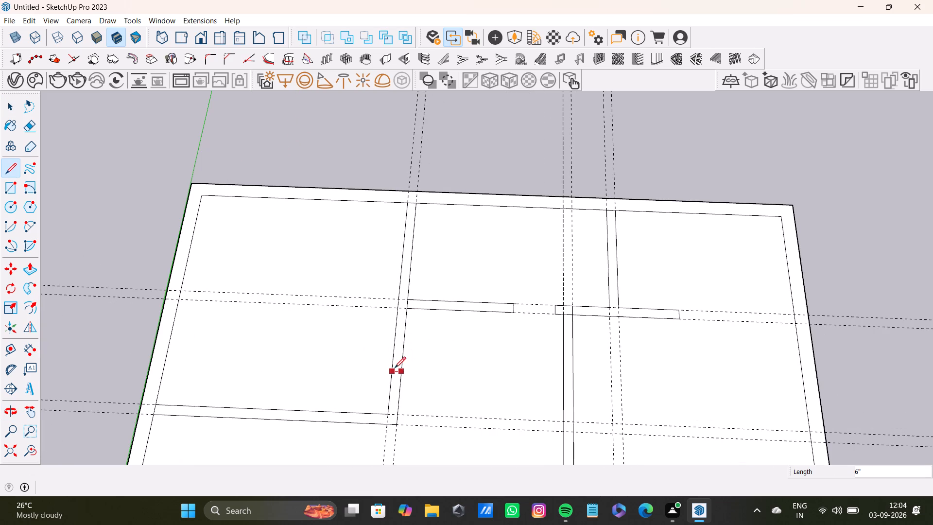
pyautogui.click(395, 368)
pyautogui.click(404, 321)
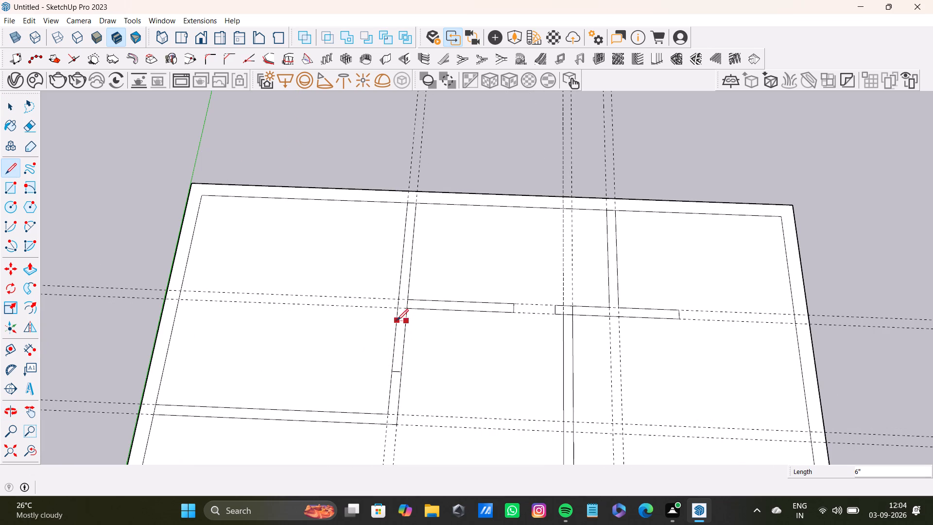
pyautogui.click(396, 320)
# Delete both side lines between these two cross lines to open the gap in that partition.
pyautogui.press('space')
pyautogui.click(395, 344)
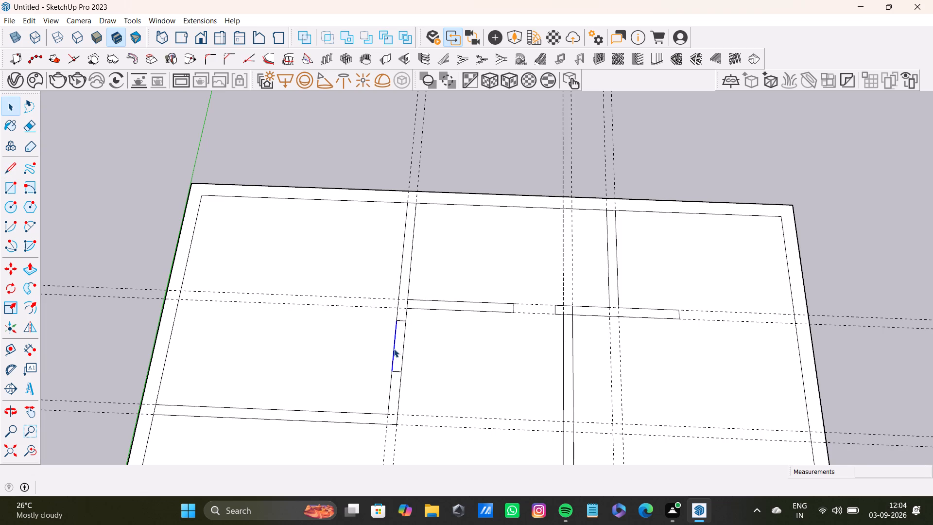
pyautogui.press('Delete')
pyautogui.click(402, 353)
pyautogui.press('Delete')
# Place a guide 11' from the 12' partition's side line, towards the red axis.
pyautogui.scroll(-7, 393, 350)
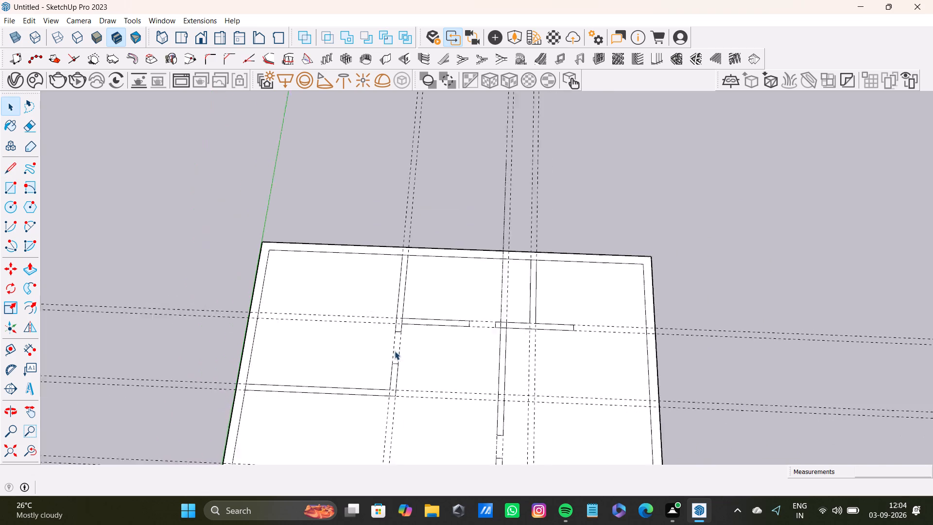
pyautogui.scroll(-1, 395, 351)
pyautogui.moveTo(449, 369); pyautogui.dragTo(445, 229, button='middle')
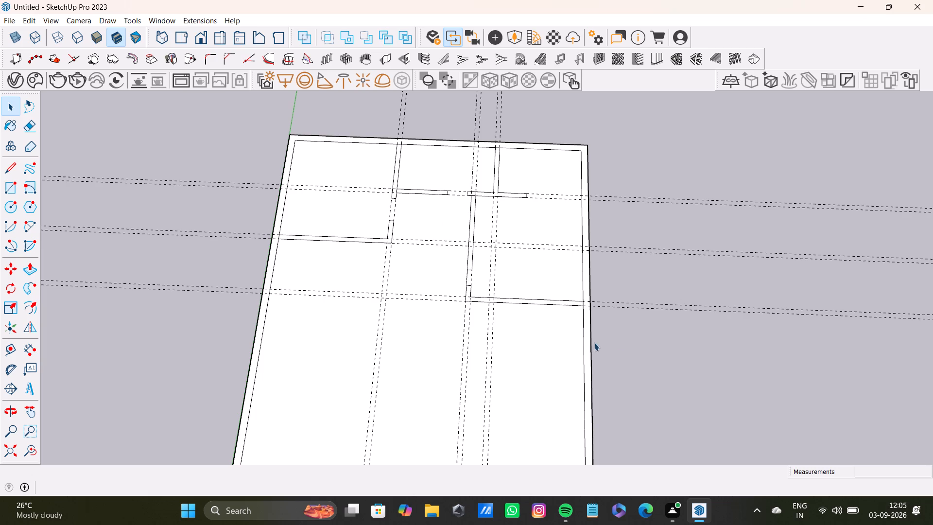
pyautogui.scroll(-10, 483, 299)
pyautogui.keyDown('shift'); pyautogui.moveTo(494, 324); pyautogui.dragTo(477, 298, button='middle'); pyautogui.keyUp('shift')
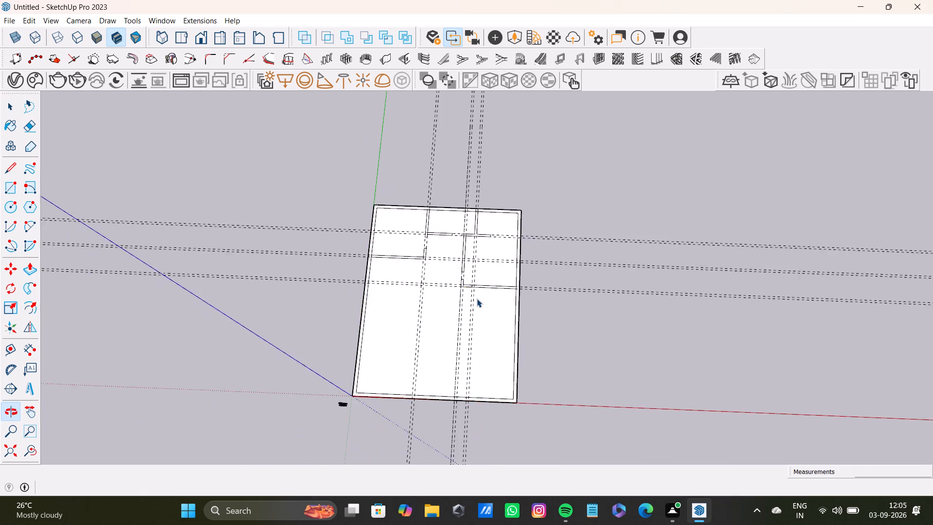
pyautogui.scroll(8, 477, 298)
pyautogui.press('t')
pyautogui.scroll(4, 482, 282)
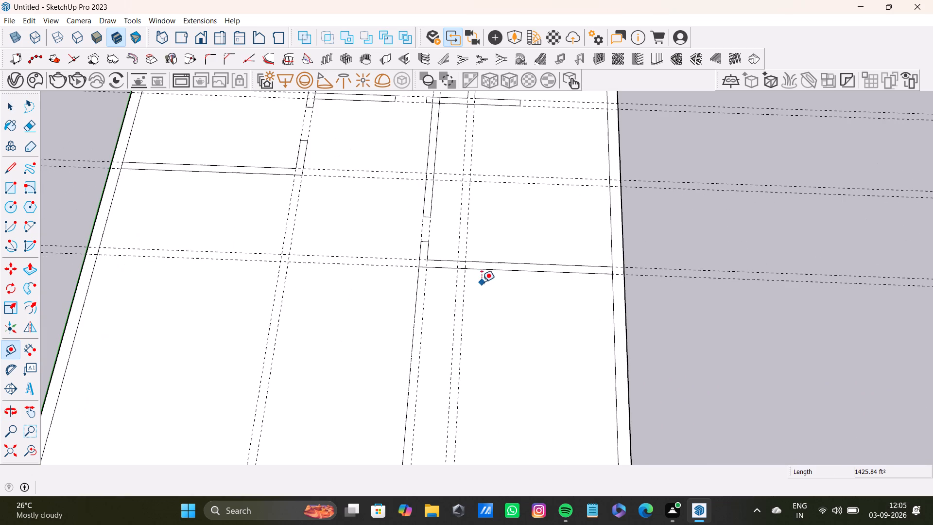
pyautogui.click(505, 269)
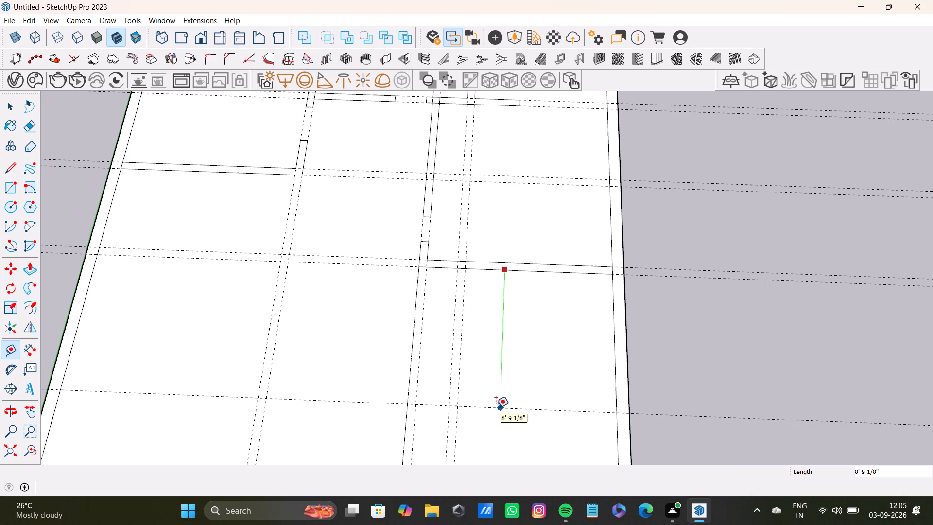
pyautogui.write("11'")
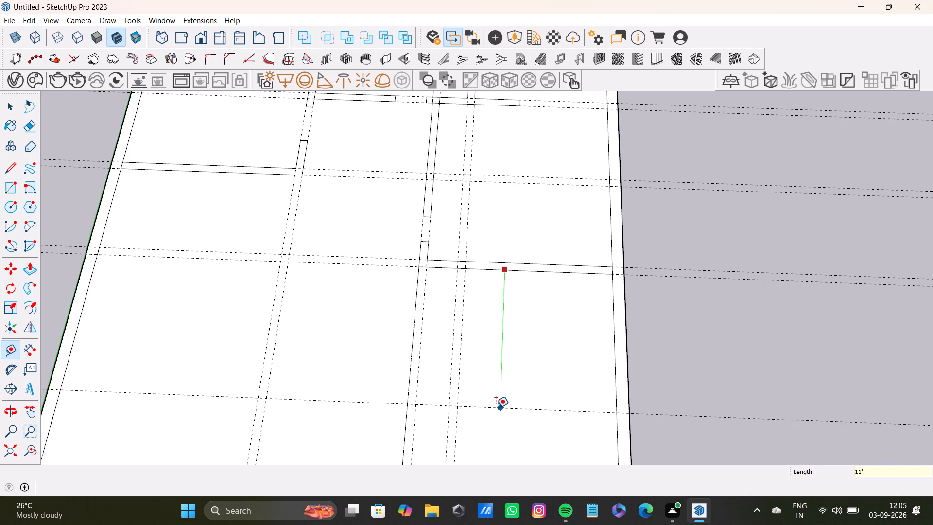
pyautogui.press('Return')
# Place a second parallel guide 6" beyond the 11' guide, towards the red axis.
pyautogui.scroll(-4, 462, 358)
pyautogui.keyDown('shift'); pyautogui.moveTo(473, 366); pyautogui.dragTo(476, 322, button='middle'); pyautogui.keyUp('shift')
pyautogui.click(516, 371)
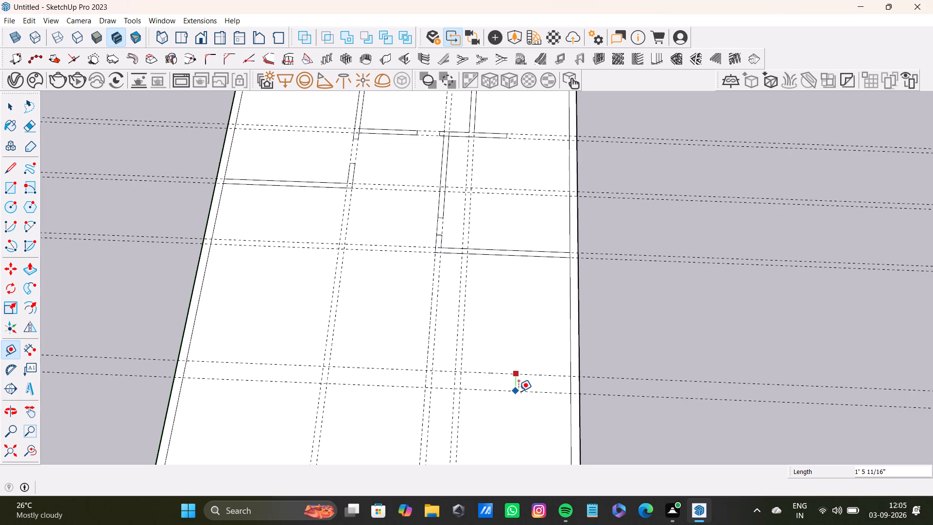
pyautogui.write('6"')
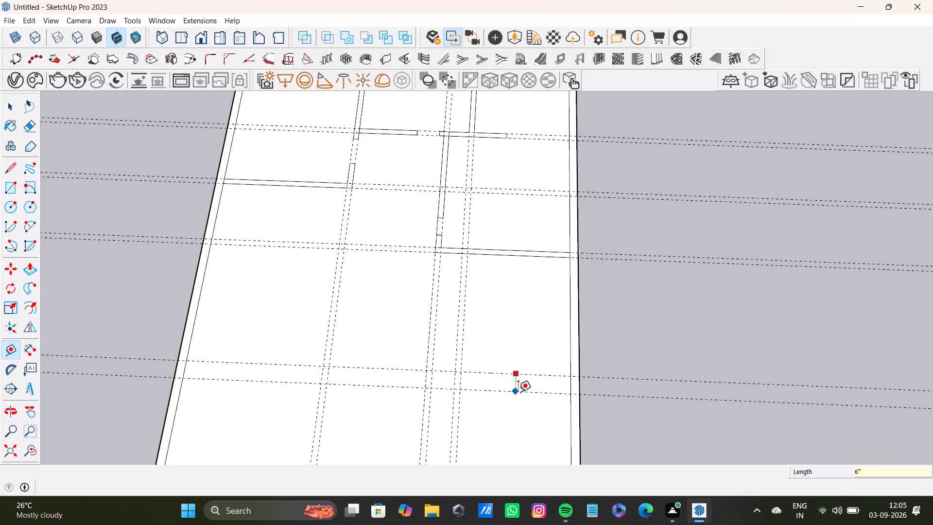
pyautogui.press('Return')
# Draw an L-shaped 6" partition along the new guides from the wall opposite the green axis, with its capped leg stopping short of the 12' partition.
pyautogui.press('l')
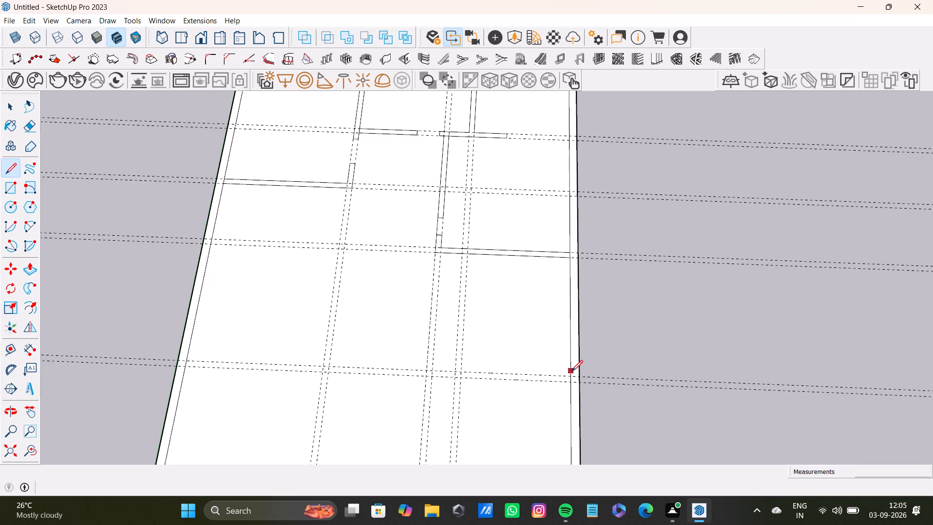
pyautogui.click(570, 378)
pyautogui.click(432, 370)
pyautogui.click(436, 287)
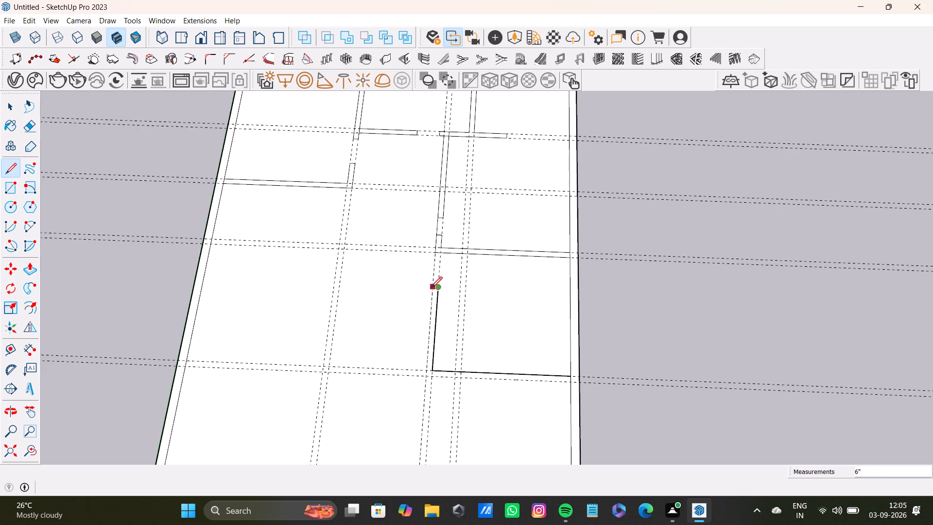
pyautogui.click(431, 288)
pyautogui.click(423, 374)
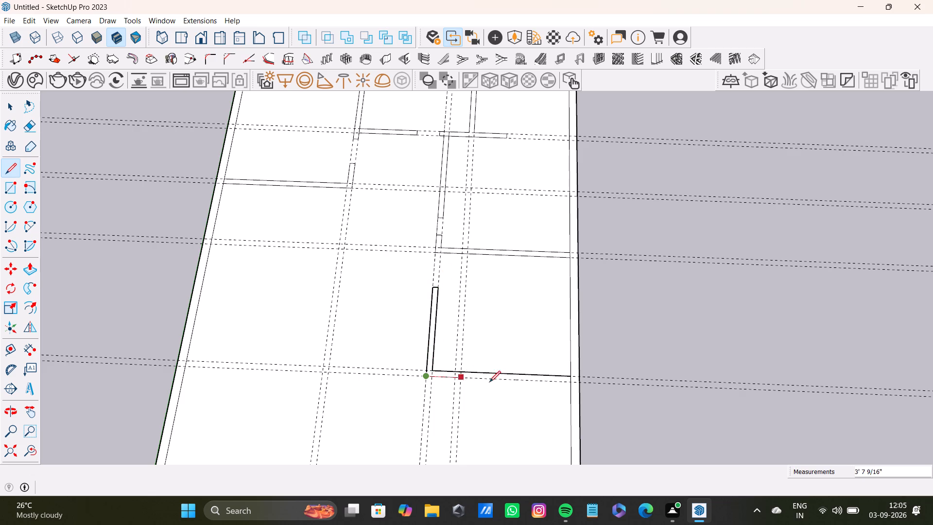
pyautogui.click(569, 388)
# Extend the 12' partition's free end with a short 6" wide stub towards the new L-shaped partition and delete the line dividing them.
pyautogui.scroll(13, 447, 268)
pyautogui.click(433, 243)
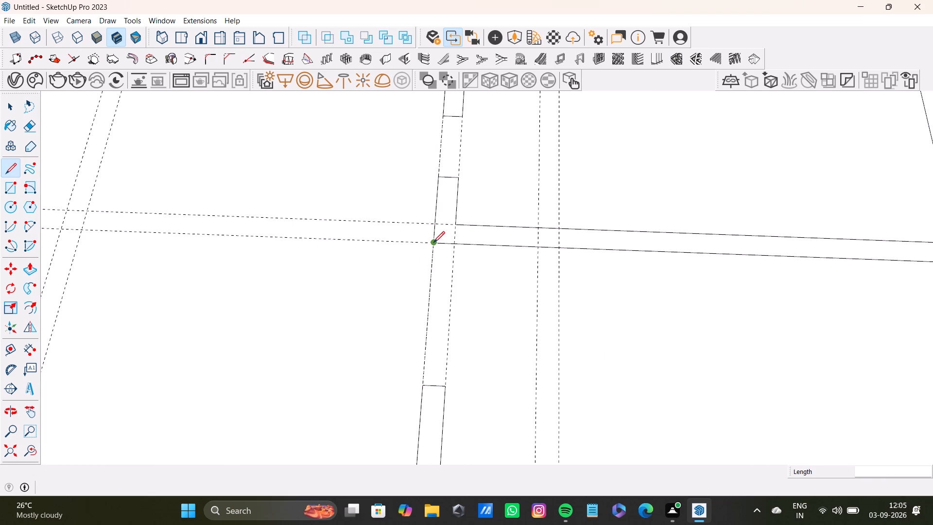
pyautogui.click(432, 294)
pyautogui.click(452, 295)
pyautogui.click(450, 240)
pyautogui.press('space')
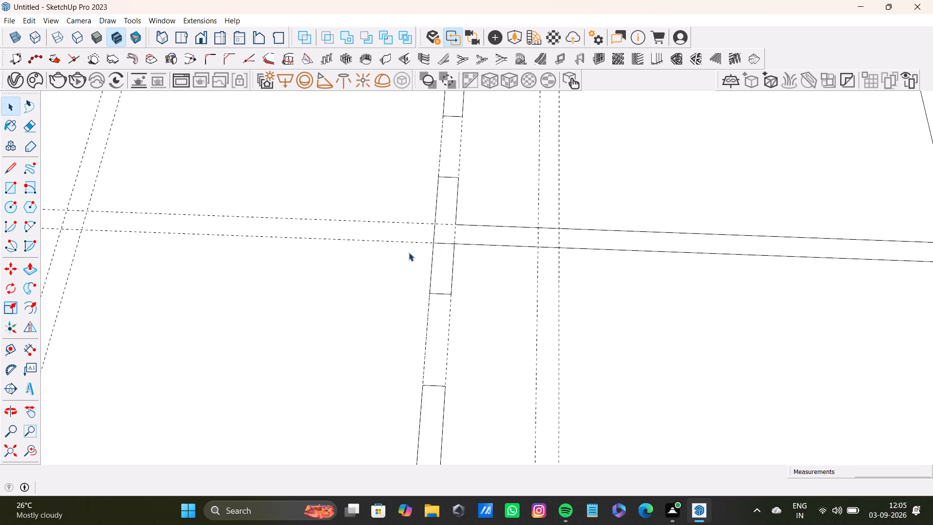
pyautogui.click(445, 244)
pyautogui.press('Delete')
pyautogui.click(445, 244)
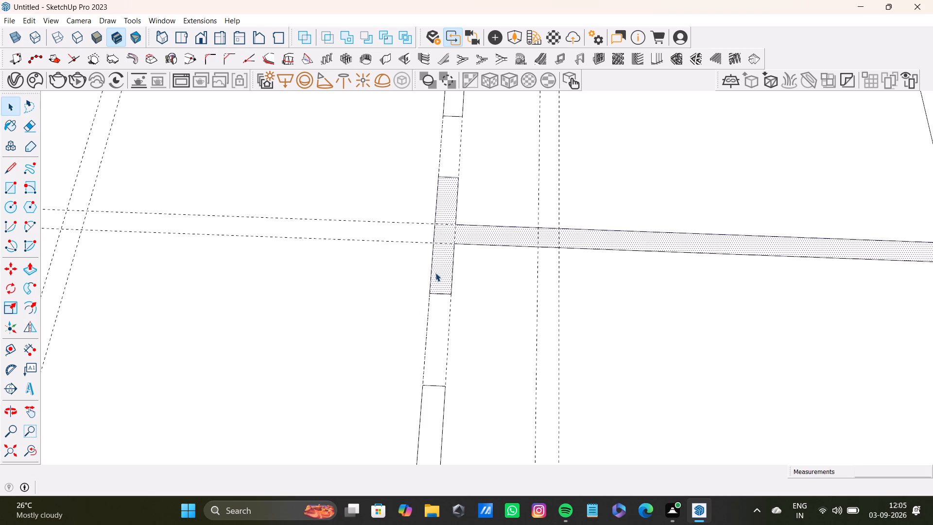
# Measure the distance from the new L-shaped partition's outer line to the inner face of the red-axis wall.
pyautogui.scroll(-9, 435, 273)
pyautogui.keyDown('shift'); pyautogui.moveTo(442, 304); pyautogui.dragTo(427, 222, button='middle'); pyautogui.keyUp('shift')
pyautogui.scroll(1, 425, 280)
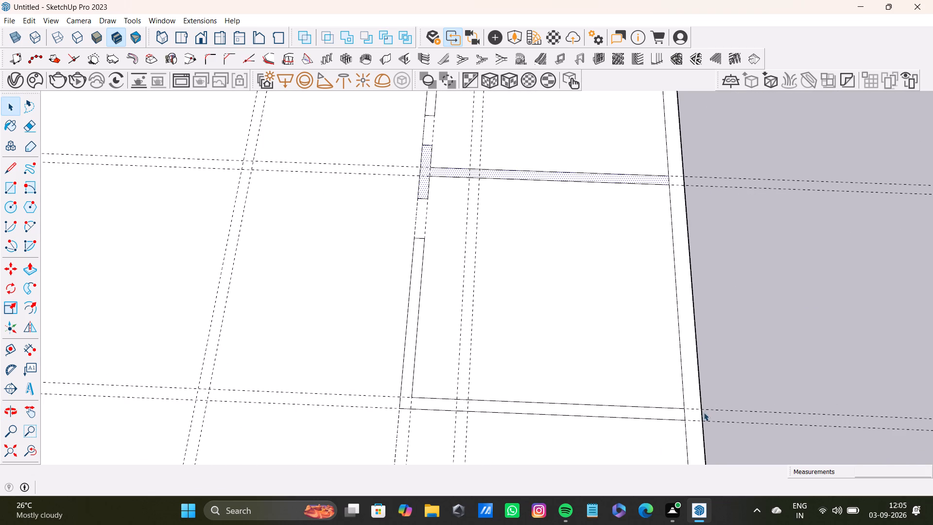
pyautogui.scroll(-3, 452, 370)
pyautogui.keyDown('shift'); pyautogui.moveTo(443, 370); pyautogui.dragTo(452, 348, button='middle'); pyautogui.keyUp('shift')
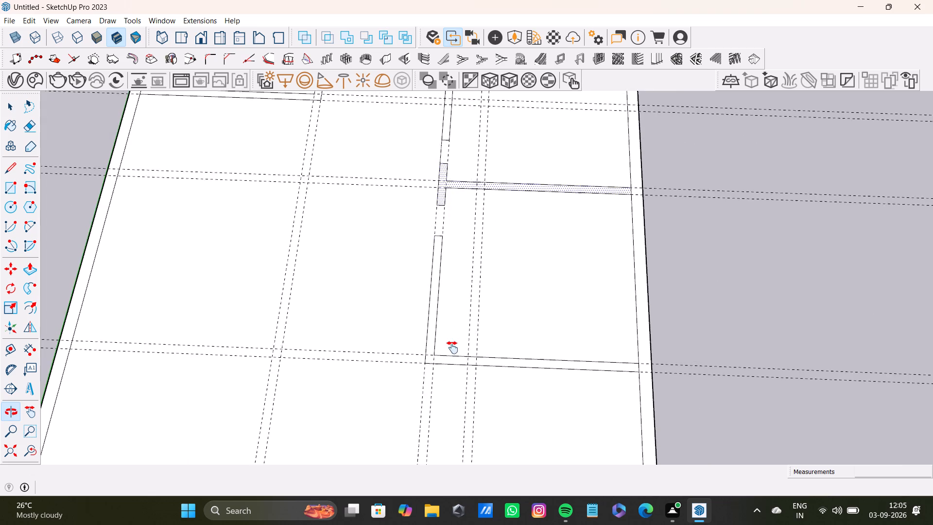
pyautogui.keyDown('shift'); pyautogui.moveTo(452, 348); pyautogui.dragTo(463, 389, button='middle'); pyautogui.keyUp('shift')
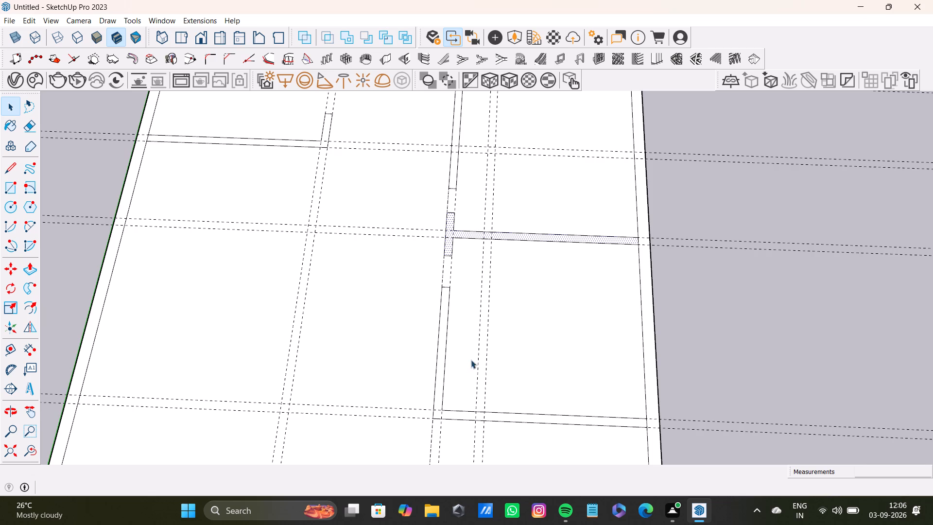
pyautogui.scroll(-4, 471, 360)
pyautogui.scroll(1, 471, 361)
pyautogui.scroll(-5, 473, 361)
pyautogui.moveTo(485, 373); pyautogui.dragTo(449, 226, button='middle')
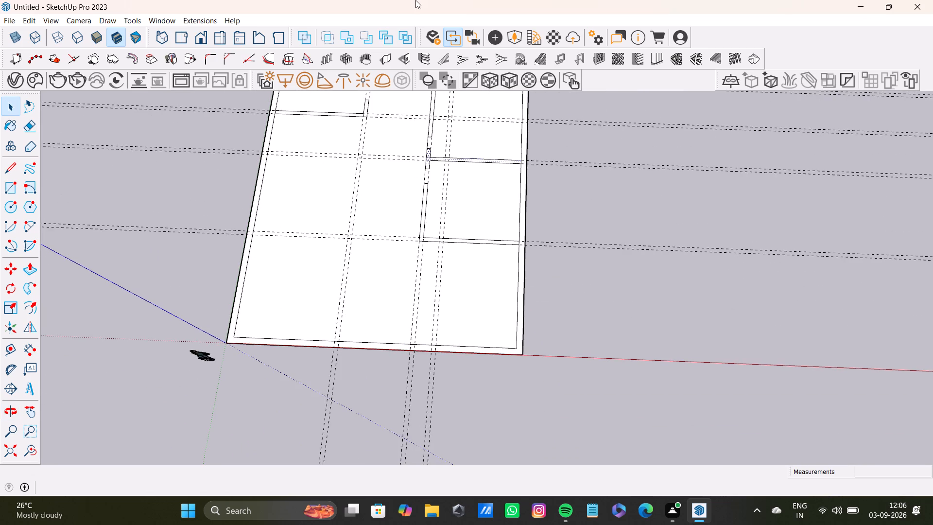
pyautogui.press('t')
pyautogui.scroll(8, 436, 272)
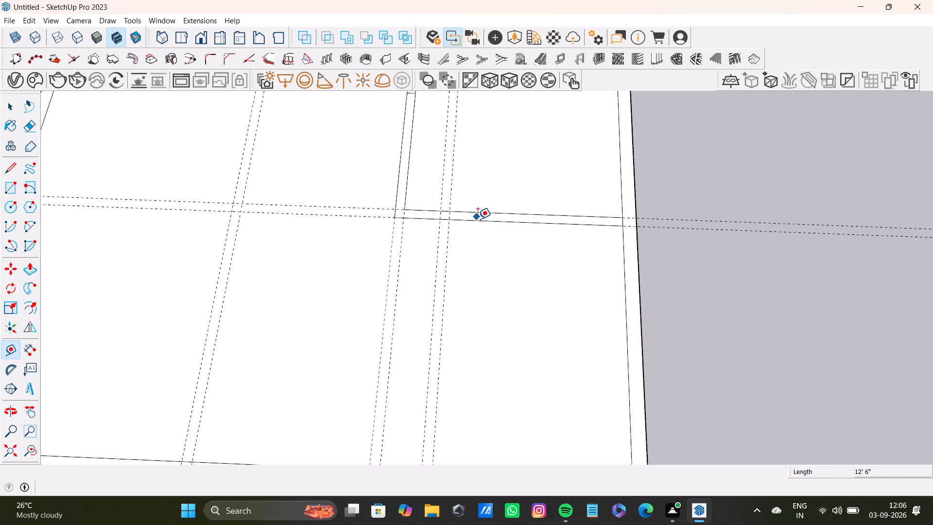
pyautogui.click(478, 222)
pyautogui.scroll(-4, 471, 392)
pyautogui.keyDown('shift'); pyautogui.moveTo(473, 392); pyautogui.dragTo(469, 330, button='middle'); pyautogui.keyUp('shift')
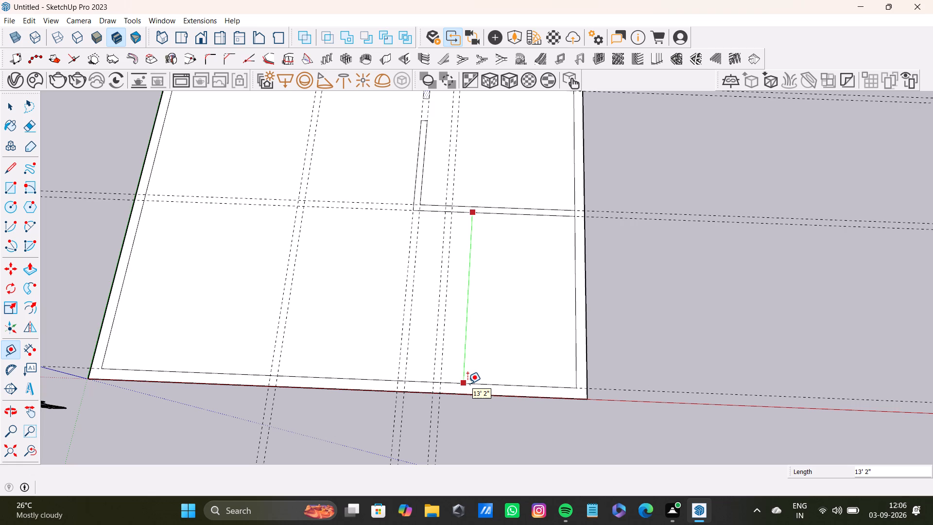
pyautogui.press('space')
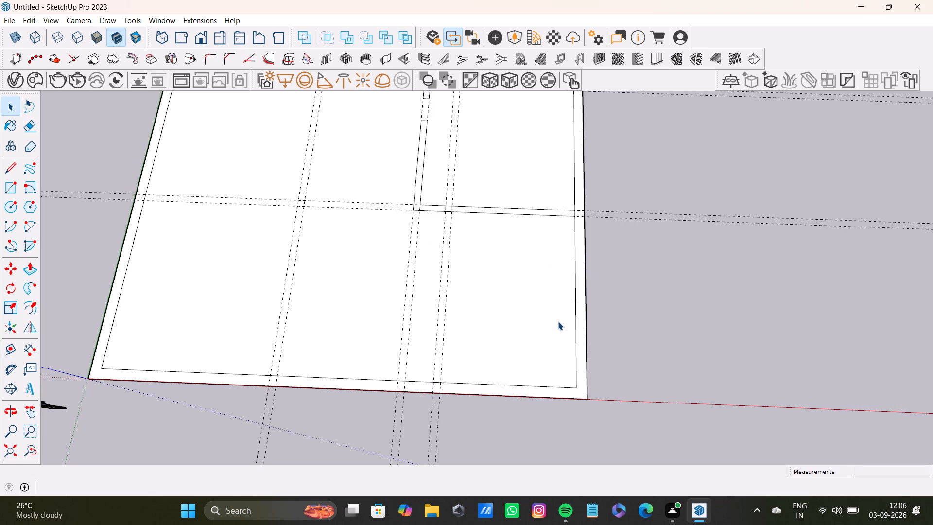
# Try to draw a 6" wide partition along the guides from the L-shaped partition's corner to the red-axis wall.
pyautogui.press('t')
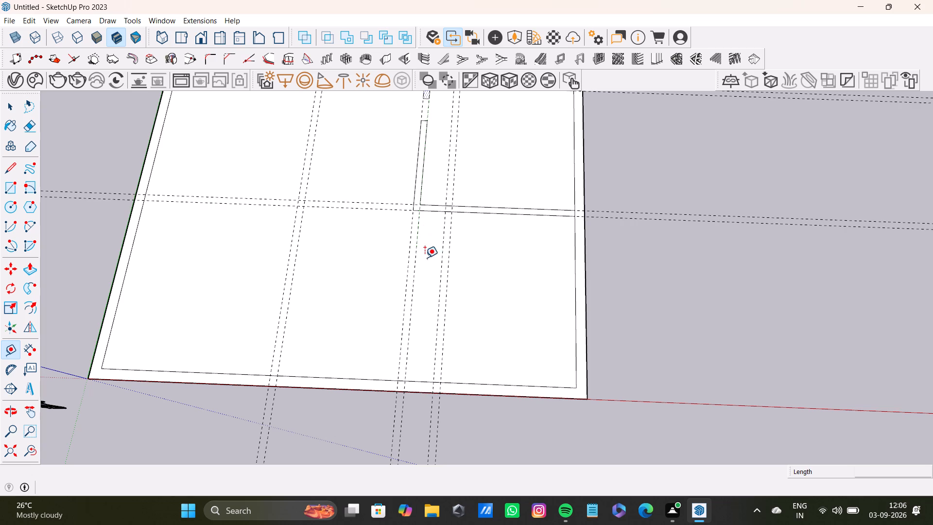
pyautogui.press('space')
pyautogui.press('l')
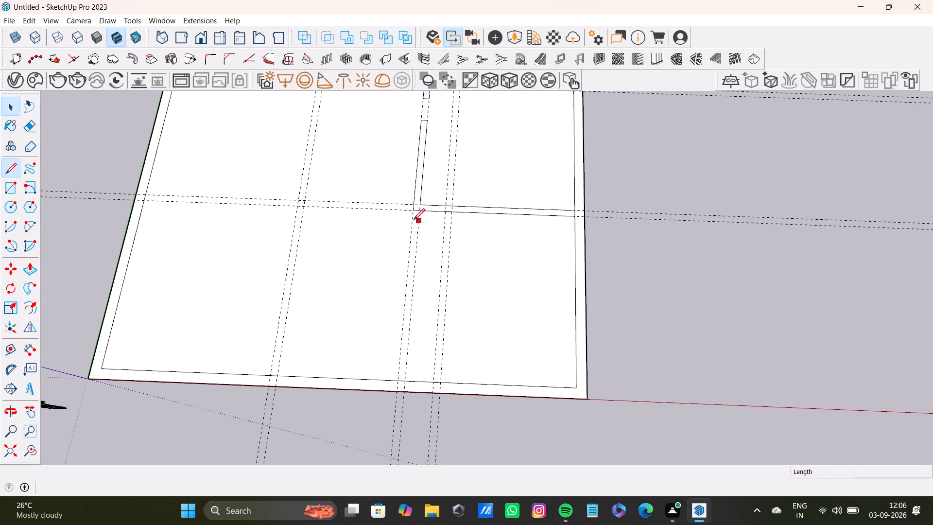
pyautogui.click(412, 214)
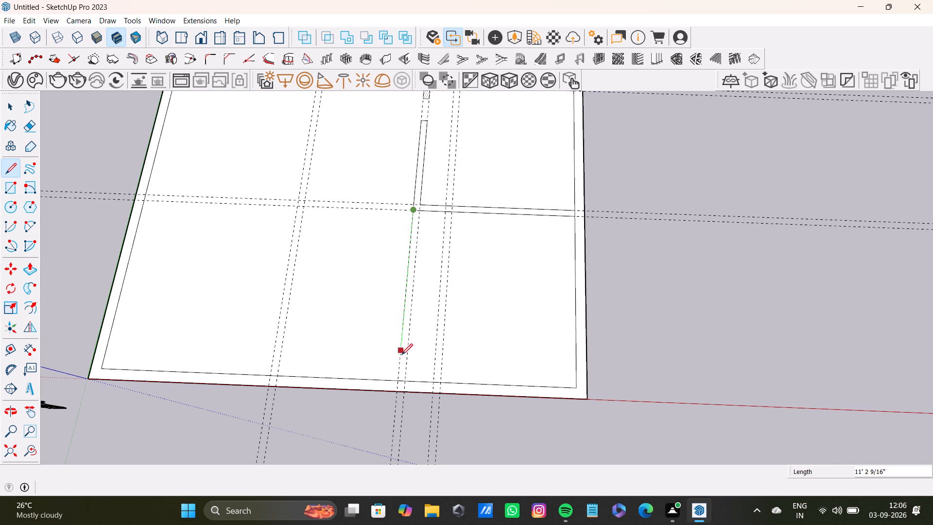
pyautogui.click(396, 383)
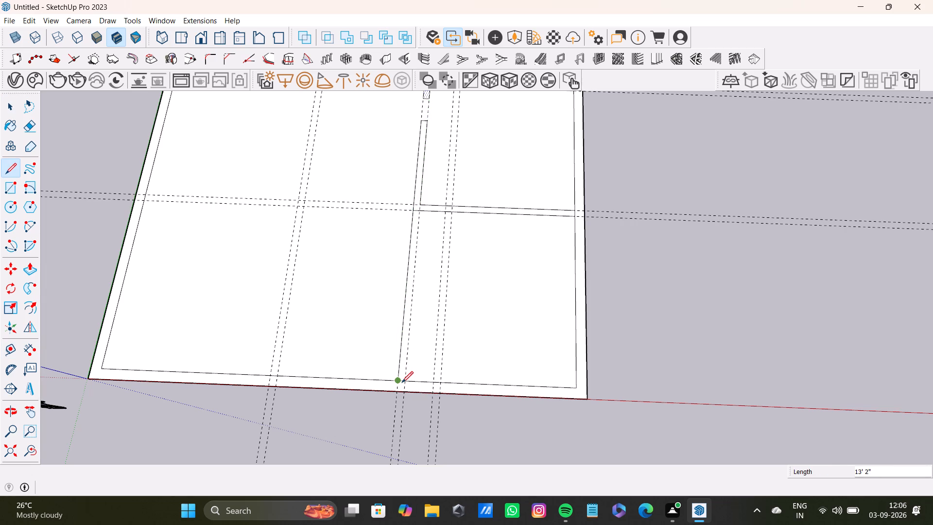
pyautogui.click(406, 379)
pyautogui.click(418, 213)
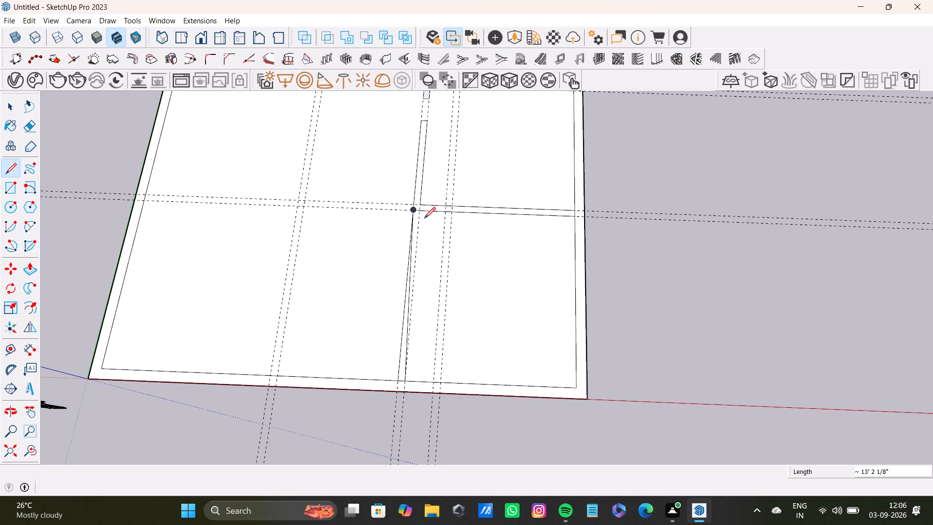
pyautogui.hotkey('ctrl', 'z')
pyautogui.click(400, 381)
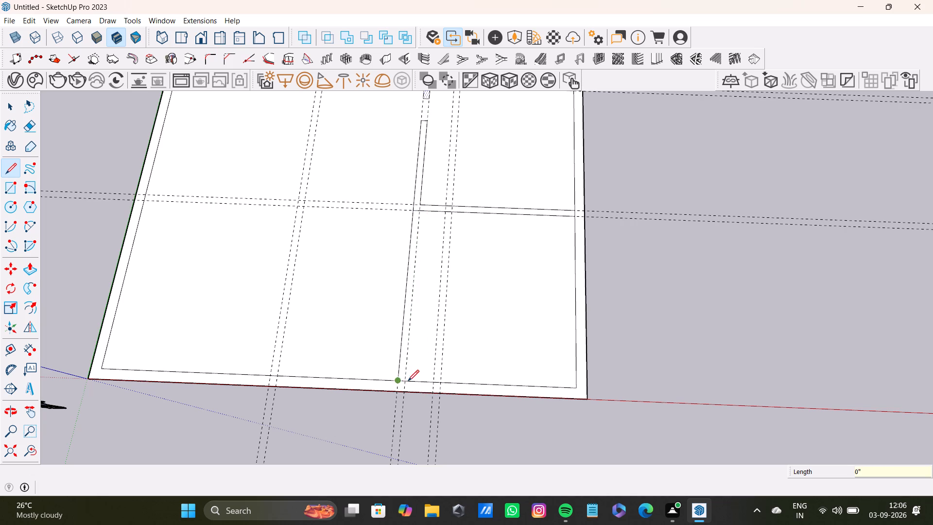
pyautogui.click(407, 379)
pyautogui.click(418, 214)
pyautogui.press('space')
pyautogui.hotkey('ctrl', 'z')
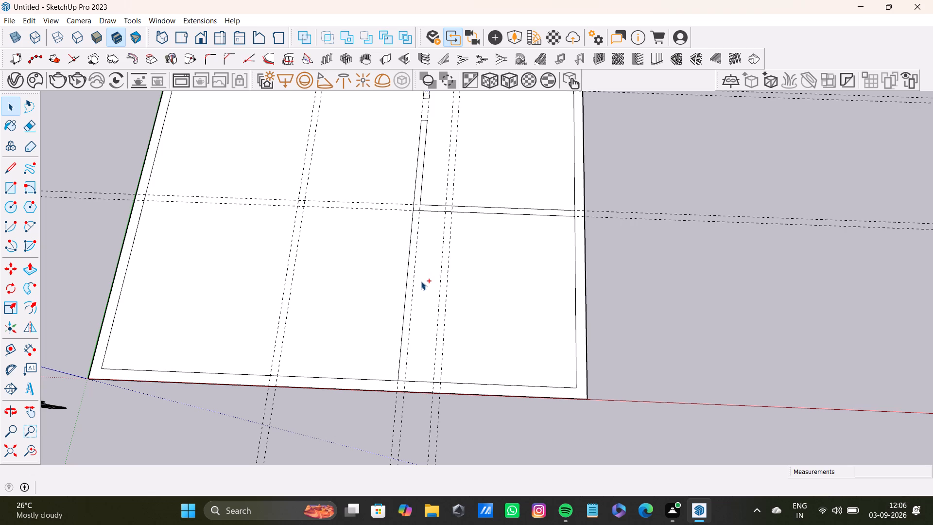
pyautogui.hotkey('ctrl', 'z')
# Extend the L-shaped partition's corner to the red-axis wall with two 13' 2" lines 6" apart, and delete the line dividing them.
pyautogui.press('l')
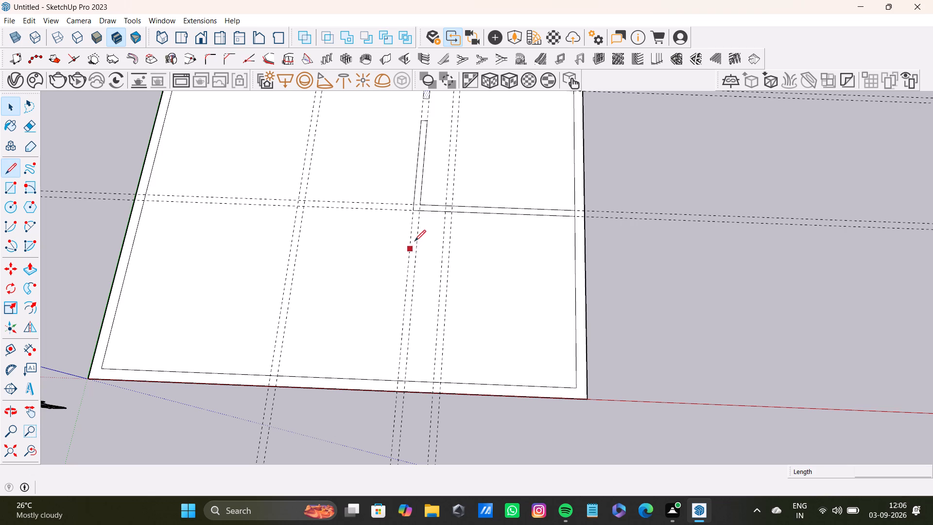
pyautogui.click(415, 211)
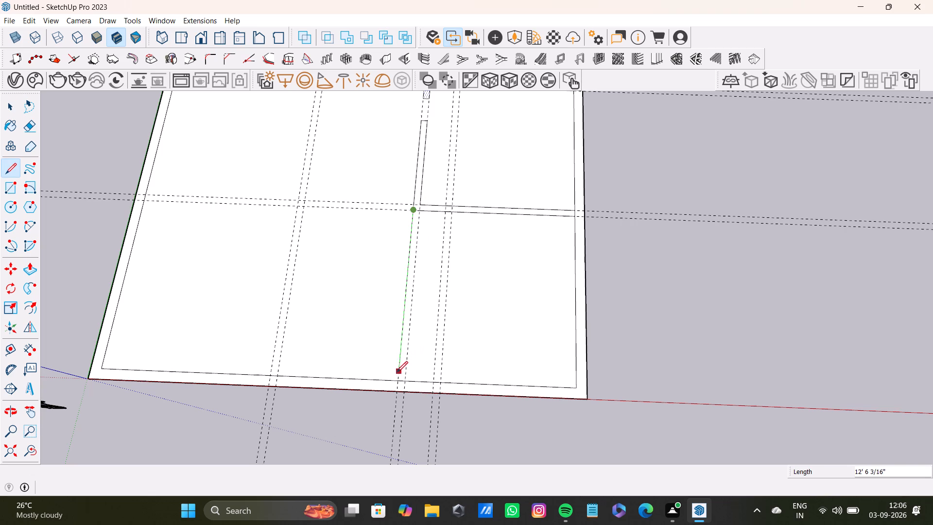
pyautogui.click(397, 381)
pyautogui.click(405, 382)
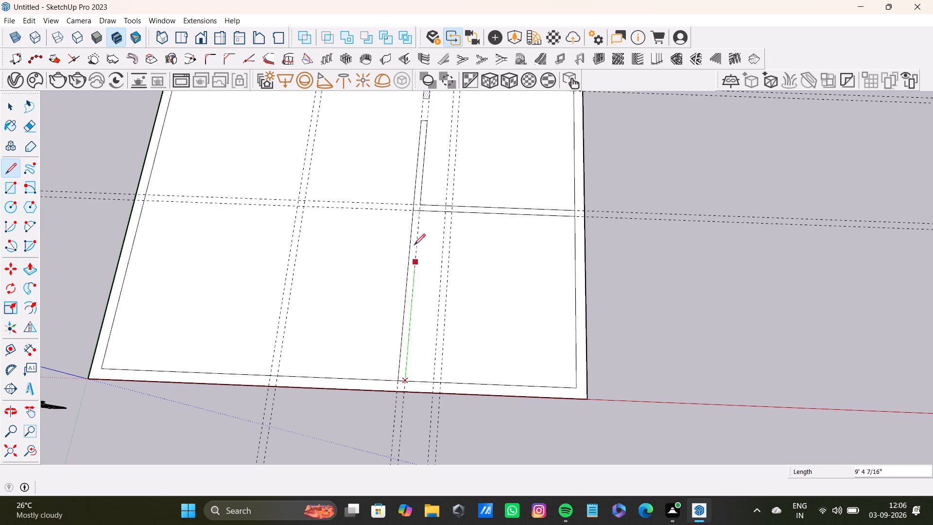
pyautogui.click(425, 210)
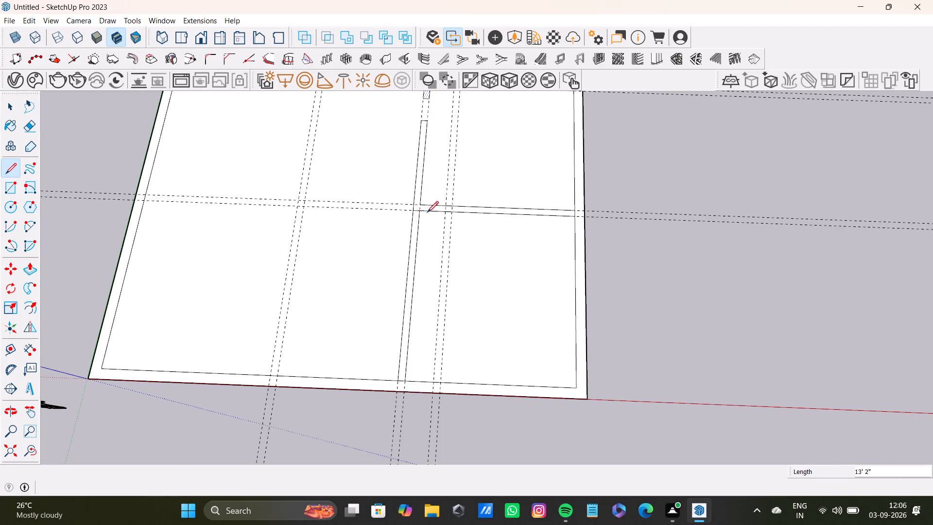
pyautogui.press('space')
pyautogui.scroll(-8, 436, 287)
pyautogui.keyDown('shift'); pyautogui.moveTo(437, 293); pyautogui.dragTo(451, 290, button='middle'); pyautogui.keyUp('shift')
pyautogui.scroll(9, 432, 242)
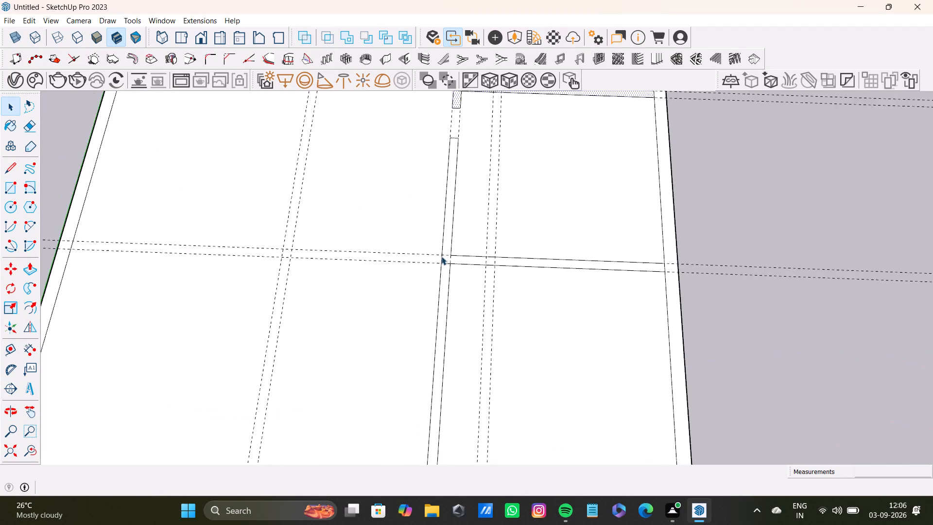
pyautogui.scroll(11, 441, 256)
pyautogui.click(451, 268)
pyautogui.press('Delete')
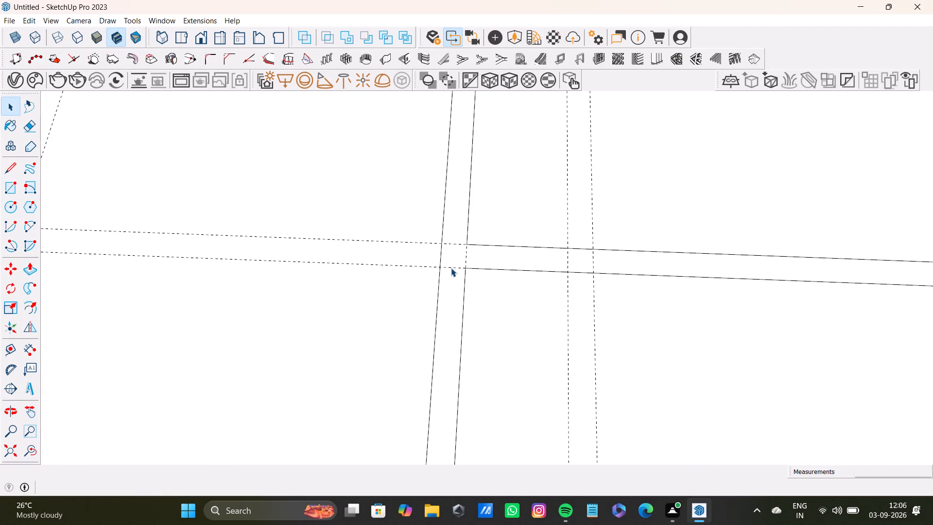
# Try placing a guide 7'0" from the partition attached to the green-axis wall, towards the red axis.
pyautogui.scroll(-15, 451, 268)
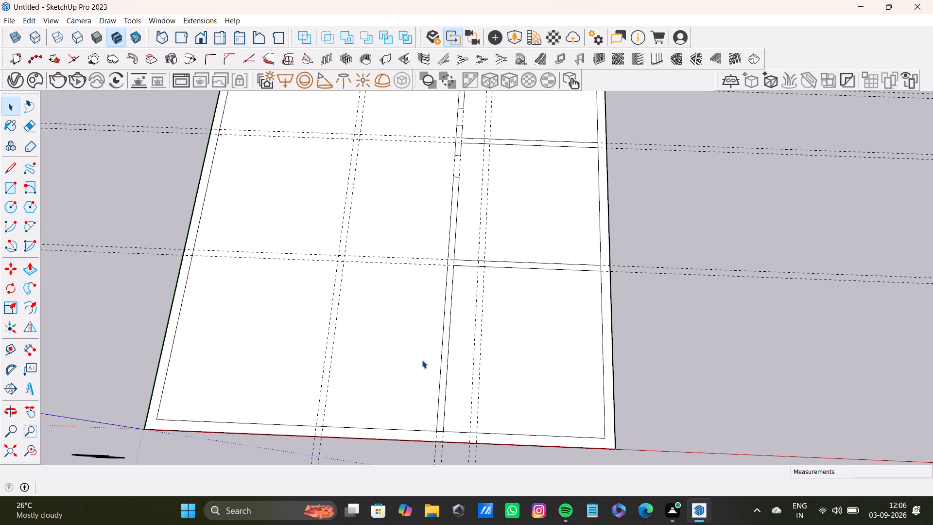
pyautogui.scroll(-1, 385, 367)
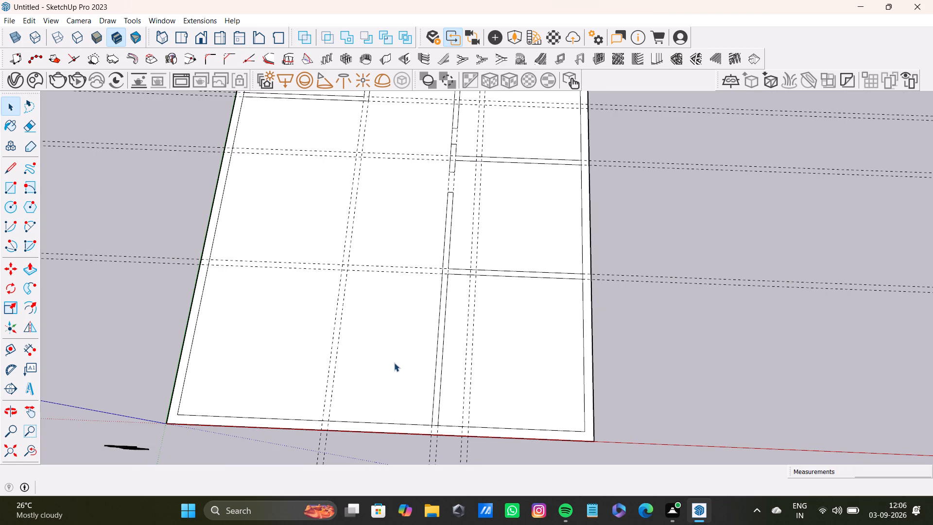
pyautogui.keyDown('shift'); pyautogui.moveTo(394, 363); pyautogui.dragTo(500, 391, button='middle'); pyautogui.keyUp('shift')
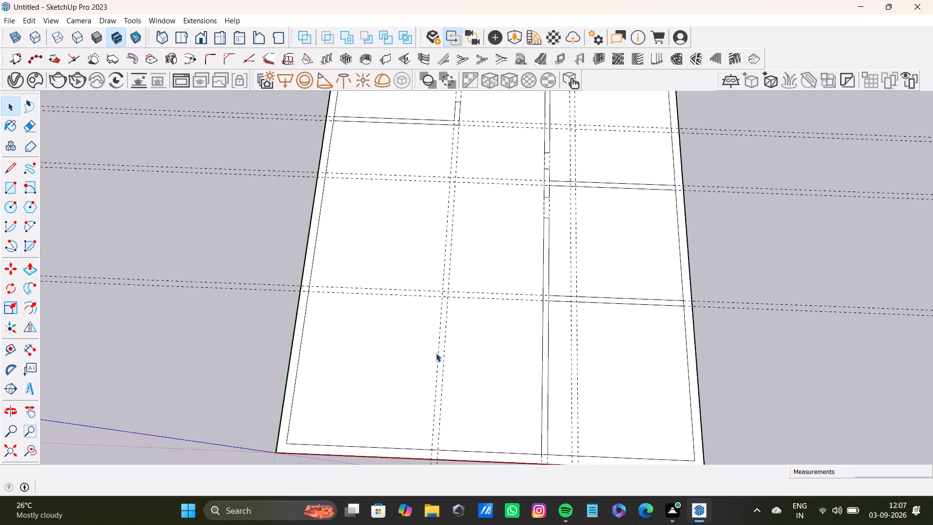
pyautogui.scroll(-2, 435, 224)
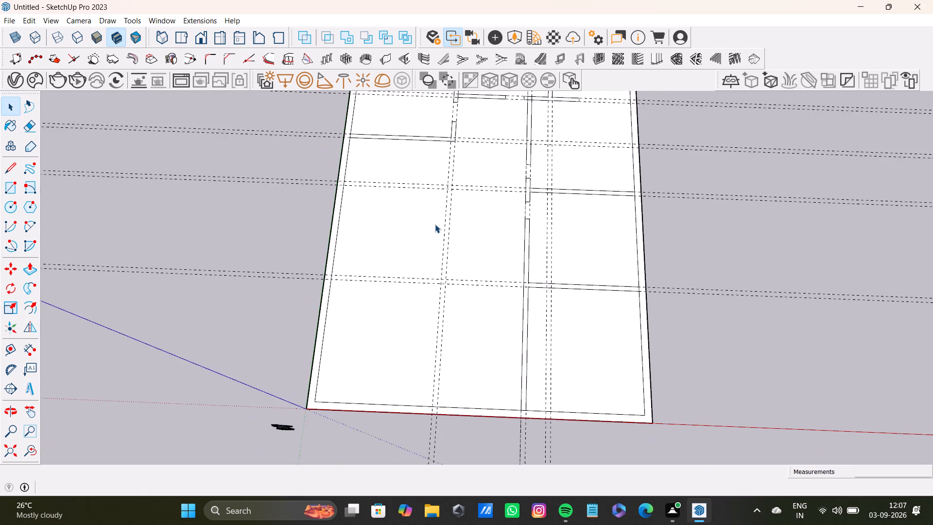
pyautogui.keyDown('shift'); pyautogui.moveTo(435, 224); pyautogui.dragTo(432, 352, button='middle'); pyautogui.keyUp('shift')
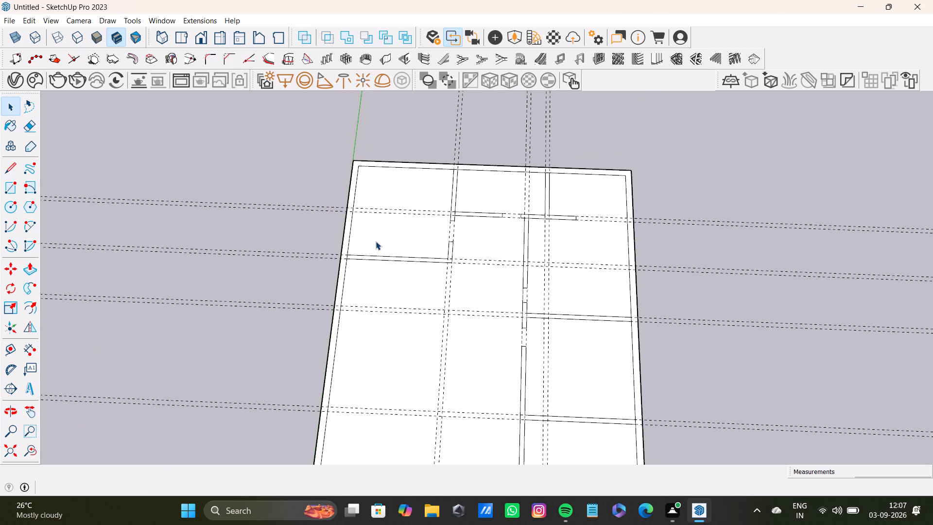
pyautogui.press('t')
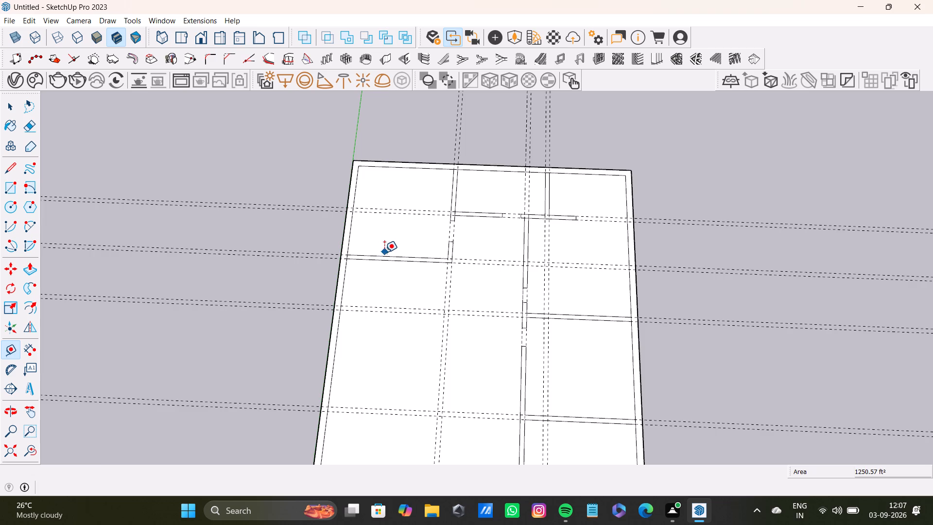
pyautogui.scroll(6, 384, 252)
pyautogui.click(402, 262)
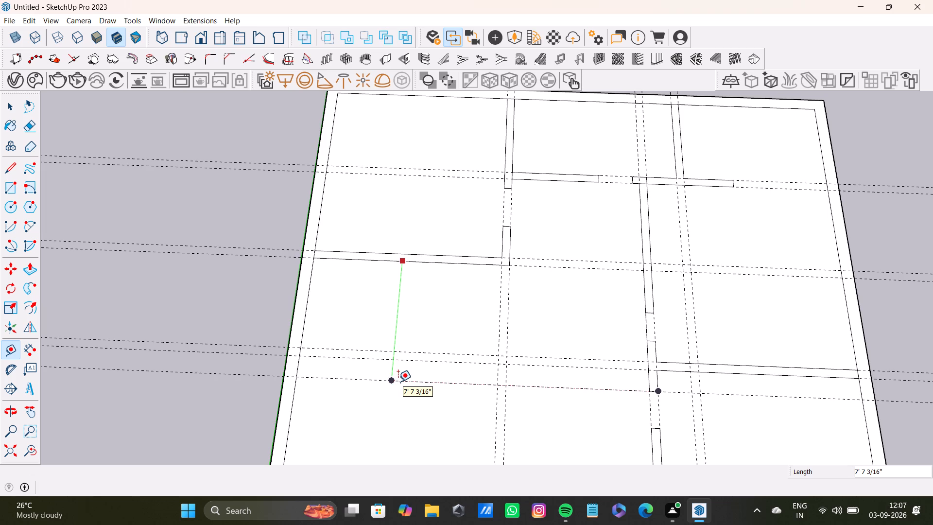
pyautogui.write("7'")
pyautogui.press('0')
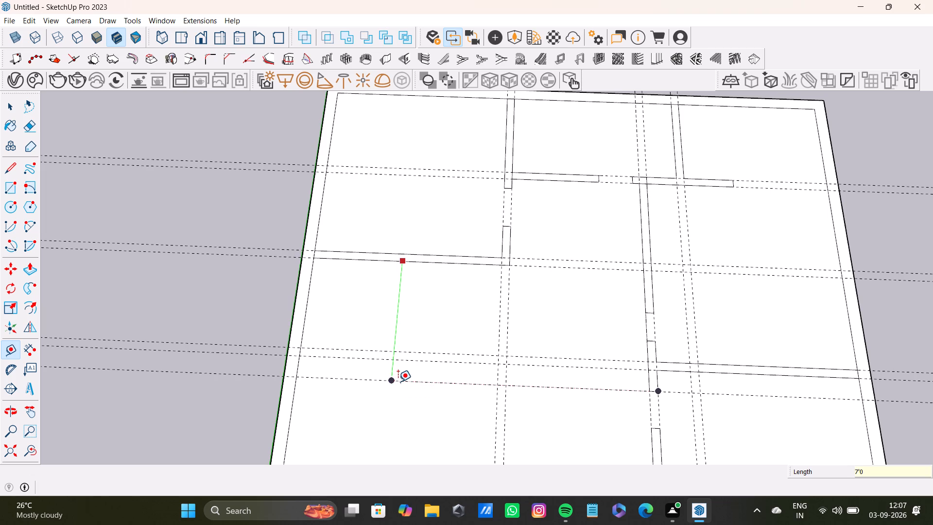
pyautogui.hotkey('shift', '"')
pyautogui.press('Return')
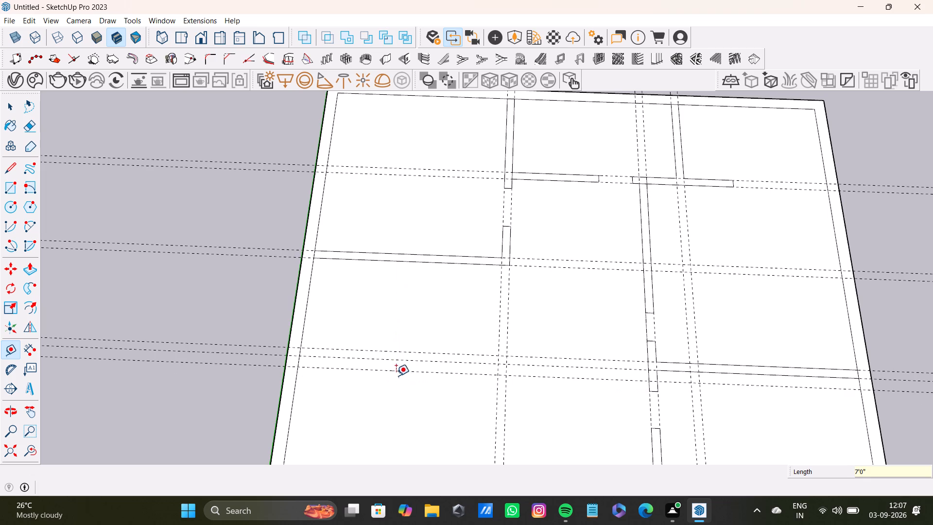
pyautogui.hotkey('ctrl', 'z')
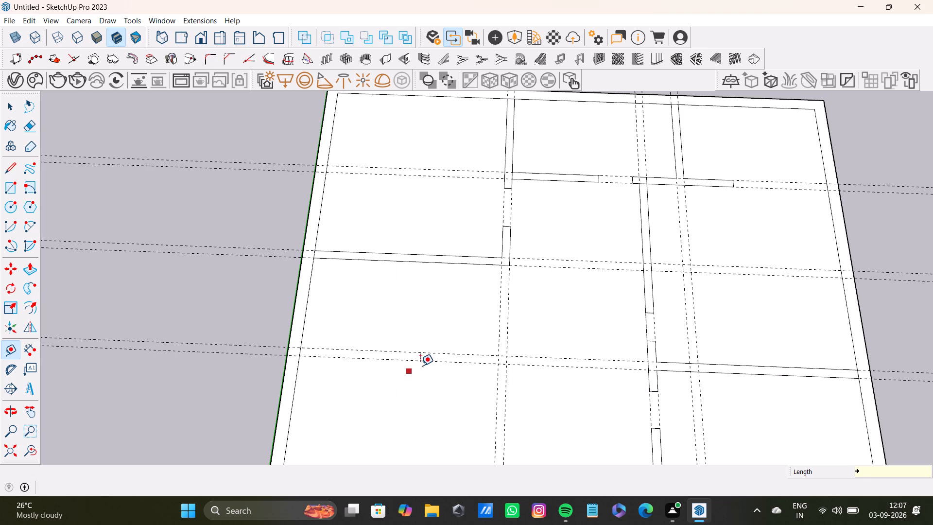
# Delete the two parallel guides running along the 12' partition that meets the wall opposite the green axis.
pyautogui.press('space')
pyautogui.click(433, 362)
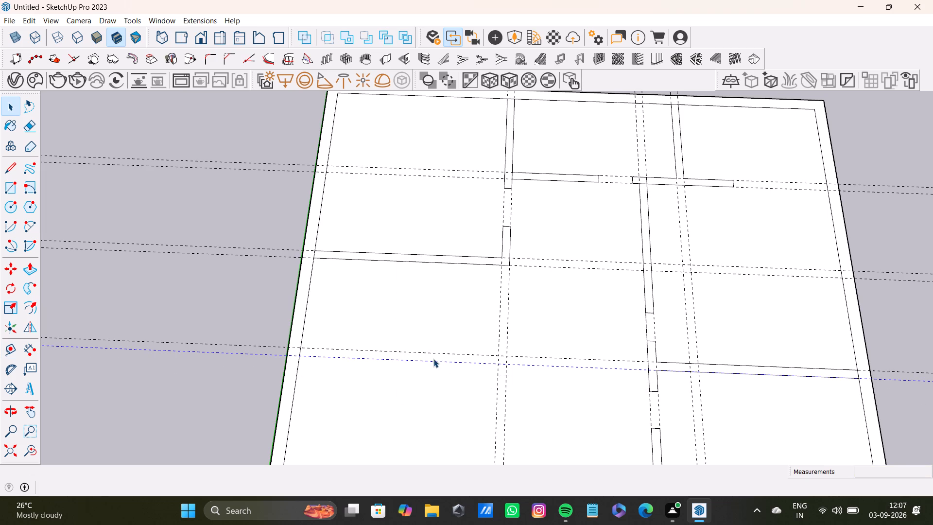
pyautogui.press('Delete')
pyautogui.click(433, 359)
pyautogui.click(443, 353)
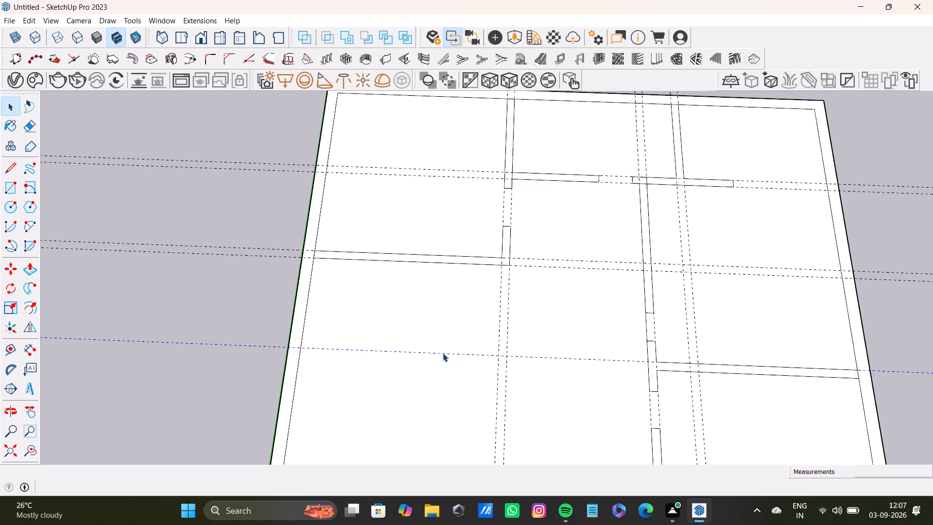
pyautogui.press('Delete')
# Place a guide 7' from the red-axis side of the partition attached to the green-axis wall, and a second guide 6" beyond it.
pyautogui.press('t')
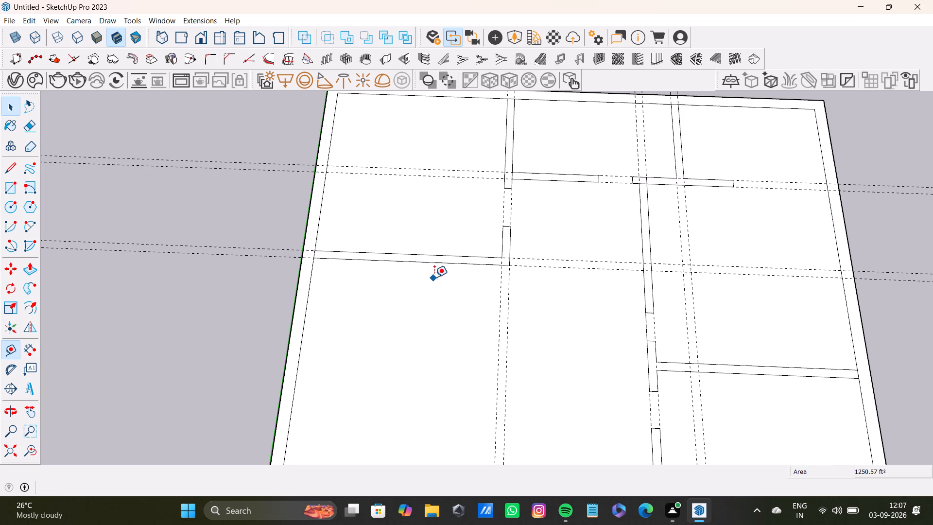
pyautogui.click(441, 262)
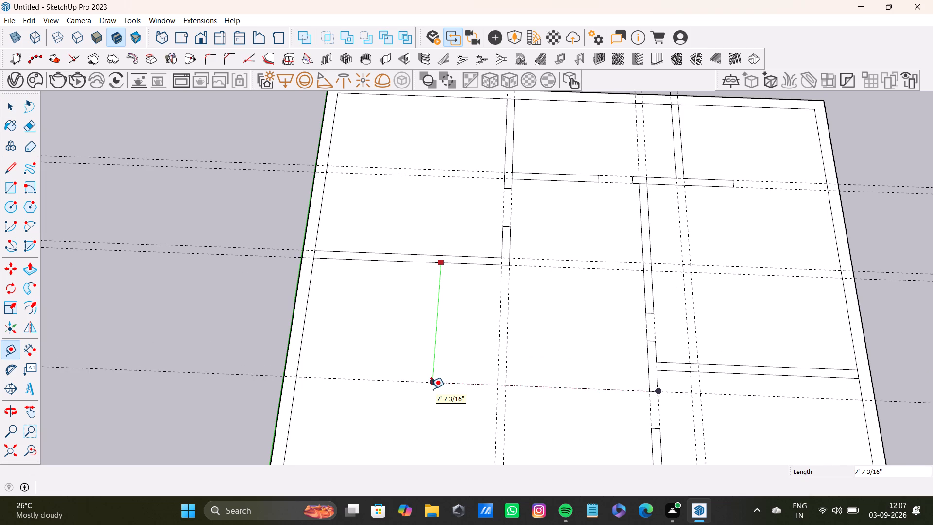
pyautogui.write("7'")
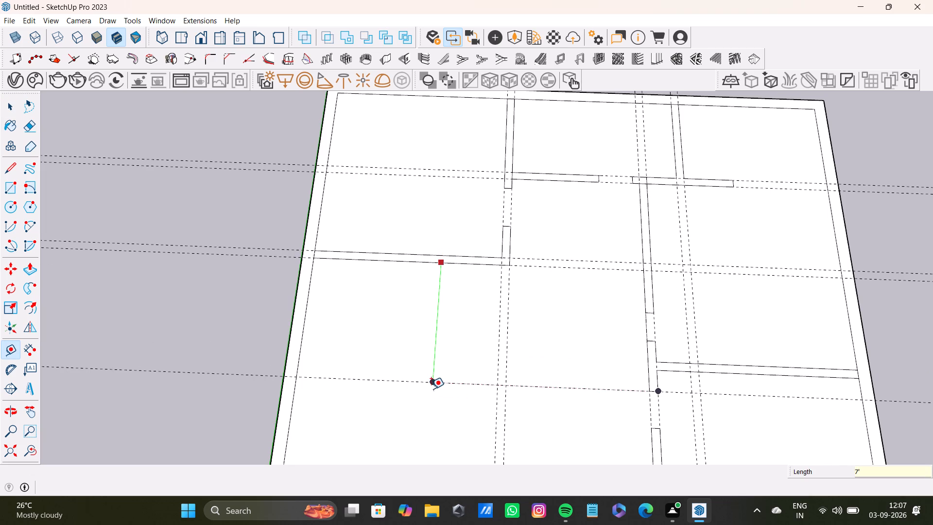
pyautogui.press('Return')
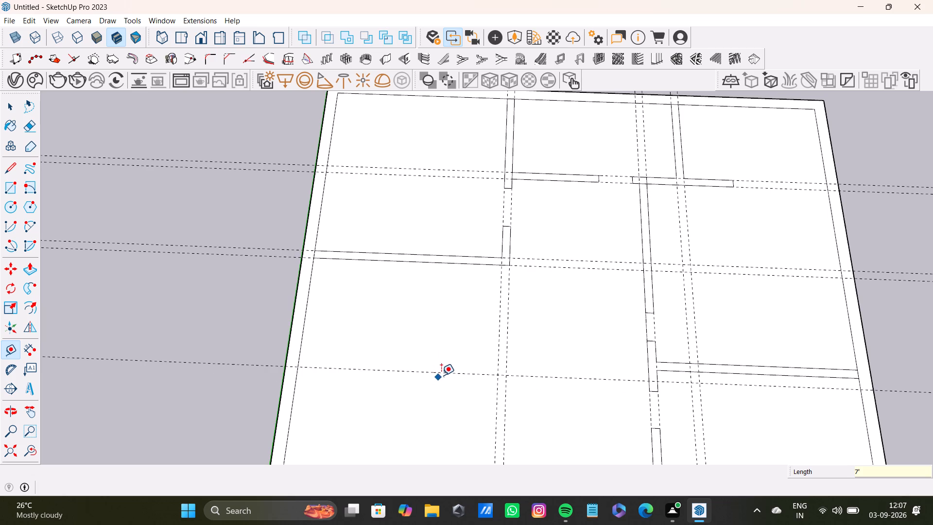
pyautogui.click(460, 372)
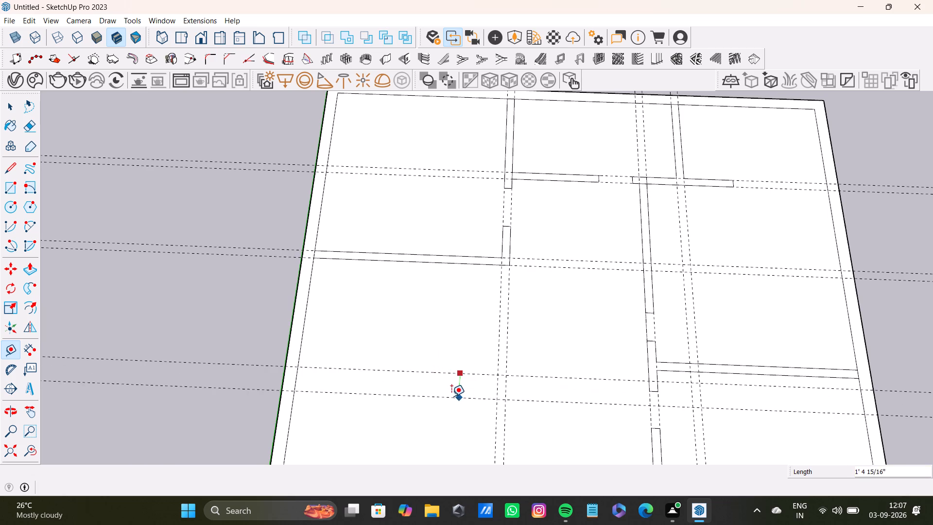
pyautogui.write('6"')
pyautogui.press('Return')
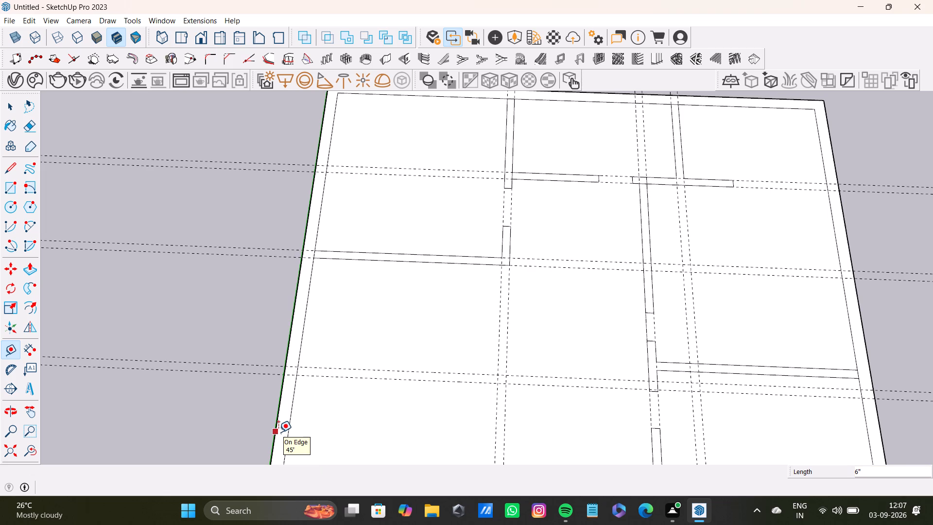
pyautogui.press('space')
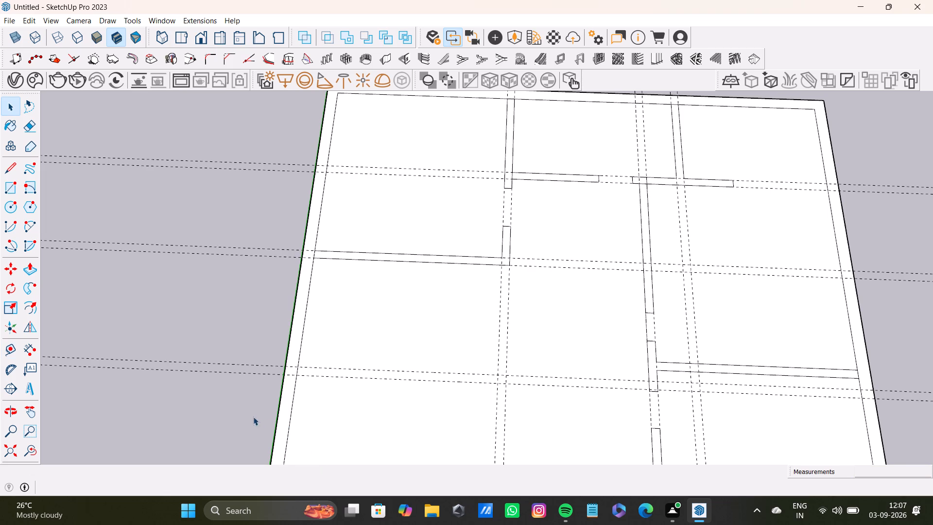
pyautogui.scroll(-3, 340, 382)
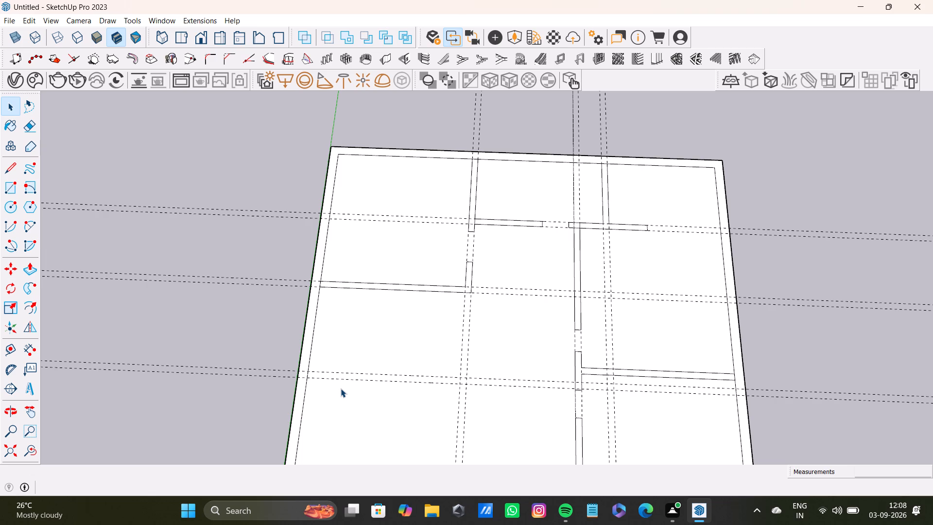
# Delete the two parallel guides running along the cross partition nearest the red-axis wall.
pyautogui.scroll(-4, 336, 389)
pyautogui.moveTo(355, 399); pyautogui.dragTo(366, 265, button='middle')
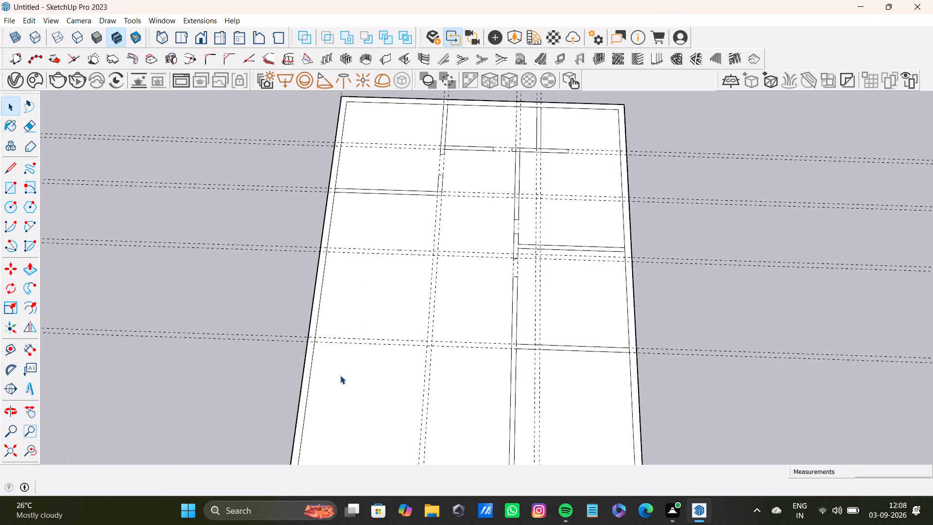
pyautogui.scroll(-3, 340, 375)
pyautogui.moveTo(345, 373); pyautogui.dragTo(346, 356, button='middle')
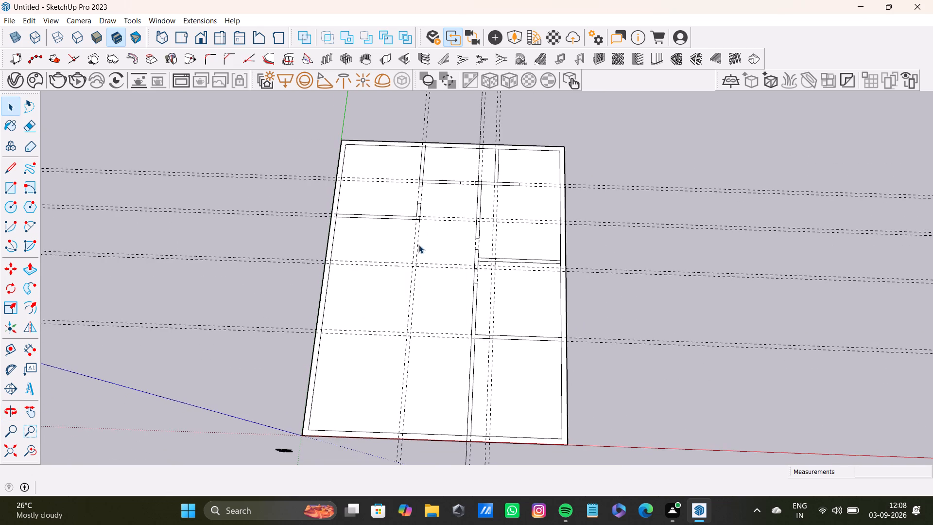
pyautogui.scroll(4, 378, 330)
pyautogui.click(386, 331)
pyautogui.click(387, 332)
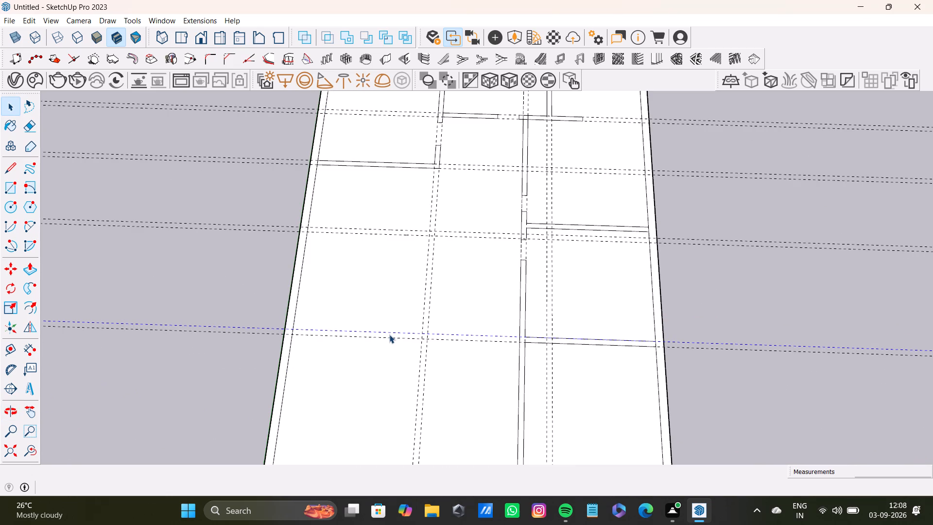
pyautogui.press('Delete')
pyautogui.click(395, 339)
pyautogui.press('Delete')
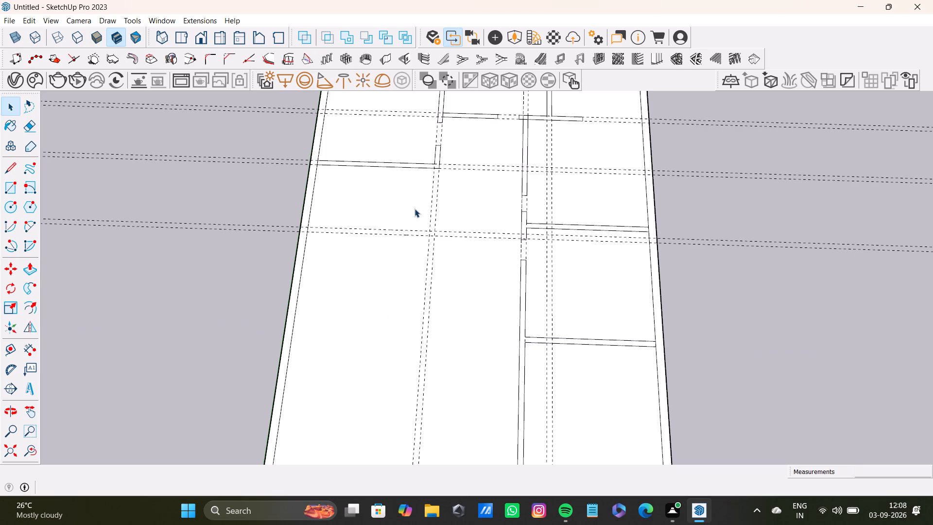
# Place a guide 12' from the inner edge of the red-axis wall, parallel to it.
pyautogui.scroll(-4, 356, 342)
pyautogui.moveTo(363, 341); pyautogui.dragTo(364, 286, button='middle')
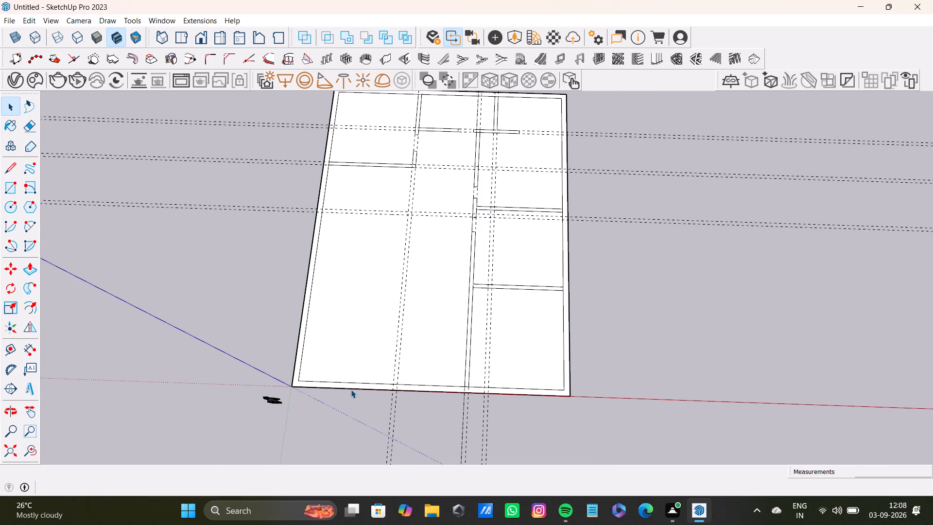
pyautogui.press('t')
pyautogui.scroll(7, 358, 393)
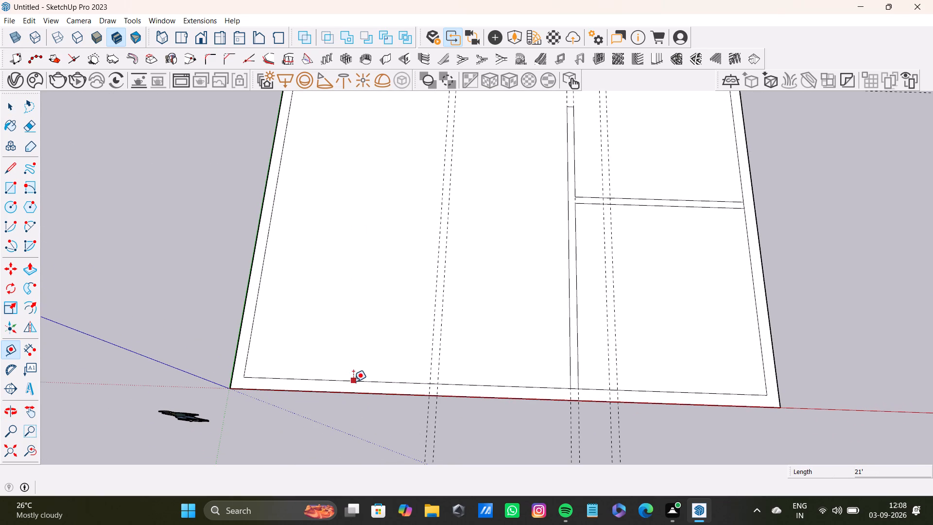
pyautogui.click(354, 381)
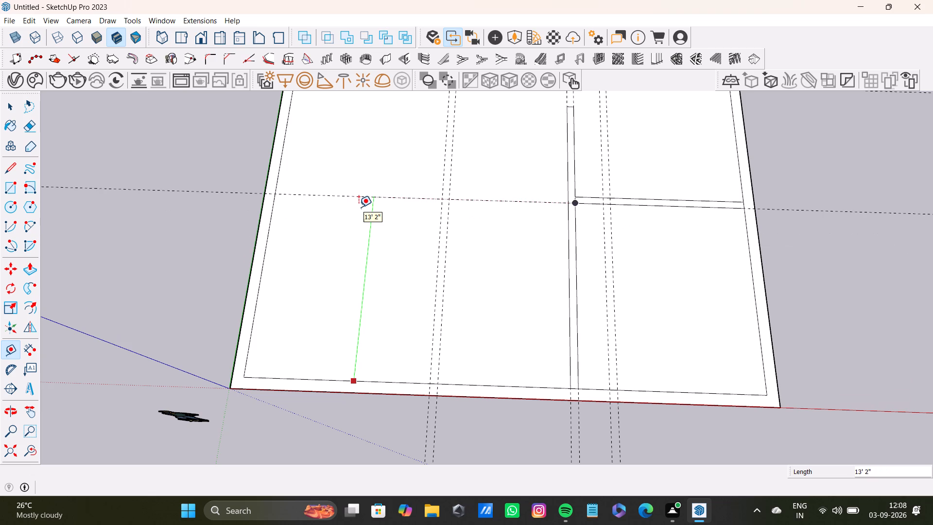
pyautogui.write("12'")
pyautogui.press('Return')
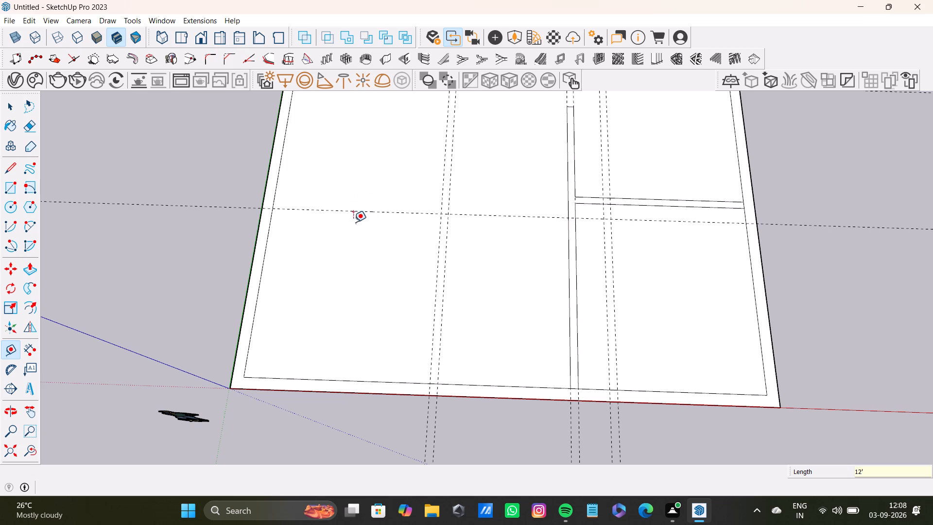
# Place a guide 9' from the inner edge of the green-axis wall, and a second guide 6" beyond it.
pyautogui.click(258, 297)
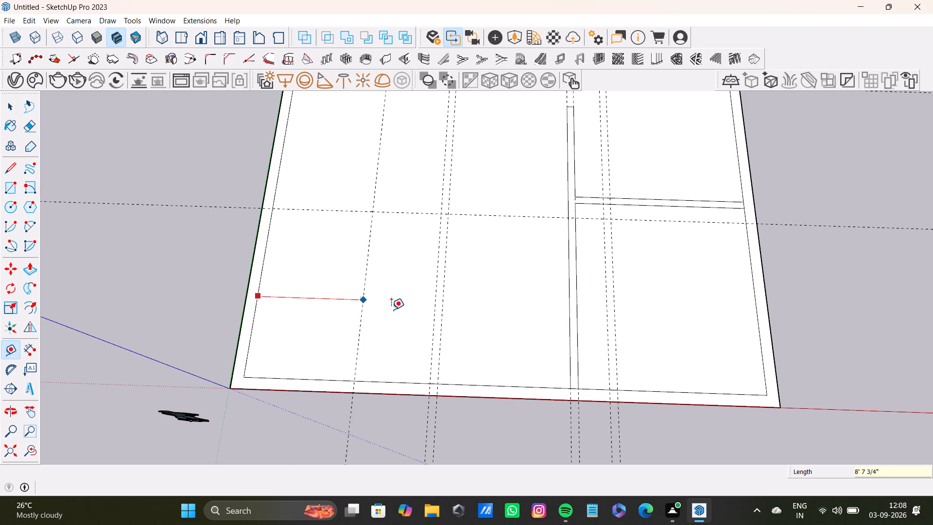
pyautogui.write("9'")
pyautogui.press('Return')
pyautogui.click(385, 336)
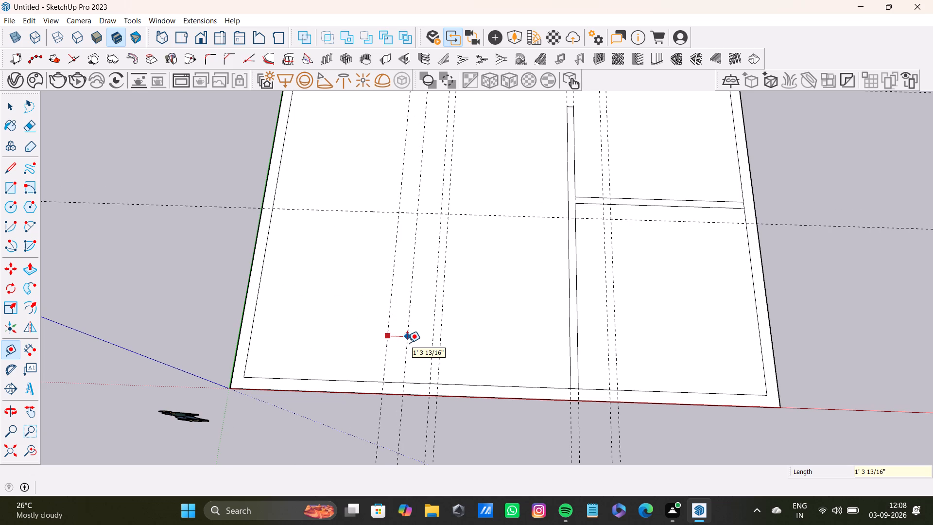
pyautogui.write('6"')
pyautogui.press('Return')
# Place a guide 6" beyond the 12' guide, on the side away from the red axis.
pyautogui.click(375, 209)
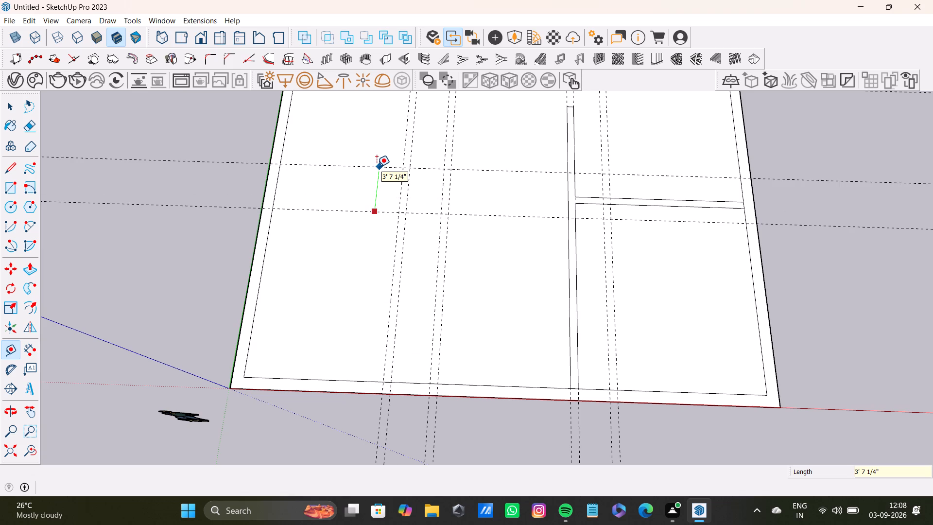
pyautogui.write('6"')
pyautogui.press('Return')
pyautogui.press('space')
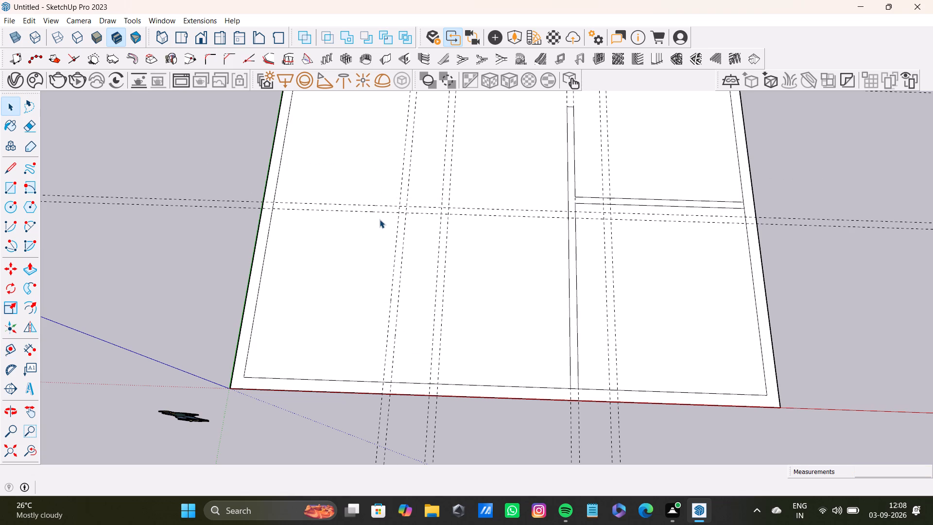
# Draw a 6" L-shaped partition from the green-axis partition's corner, 7' towards the red axis, with a 2' 6" return towards the green axis.
pyautogui.scroll(-4, 380, 219)
pyautogui.keyDown('shift'); pyautogui.moveTo(392, 201); pyautogui.dragTo(392, 361, button='middle'); pyautogui.keyUp('shift')
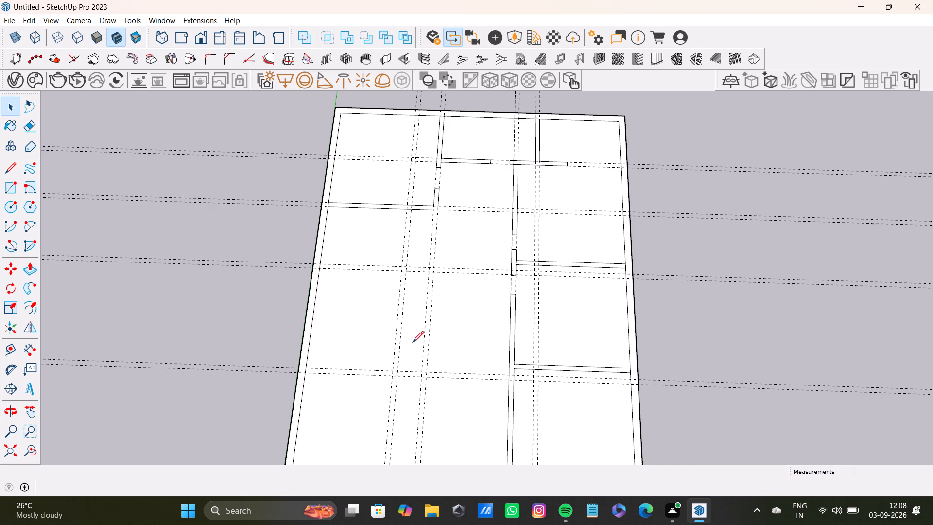
pyautogui.press('l')
pyautogui.scroll(8, 395, 205)
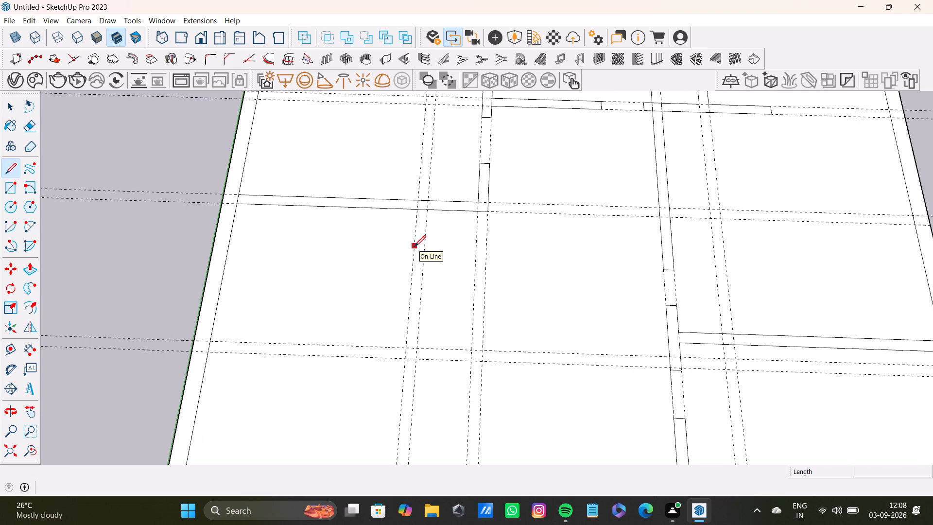
pyautogui.scroll(-2, 470, 223)
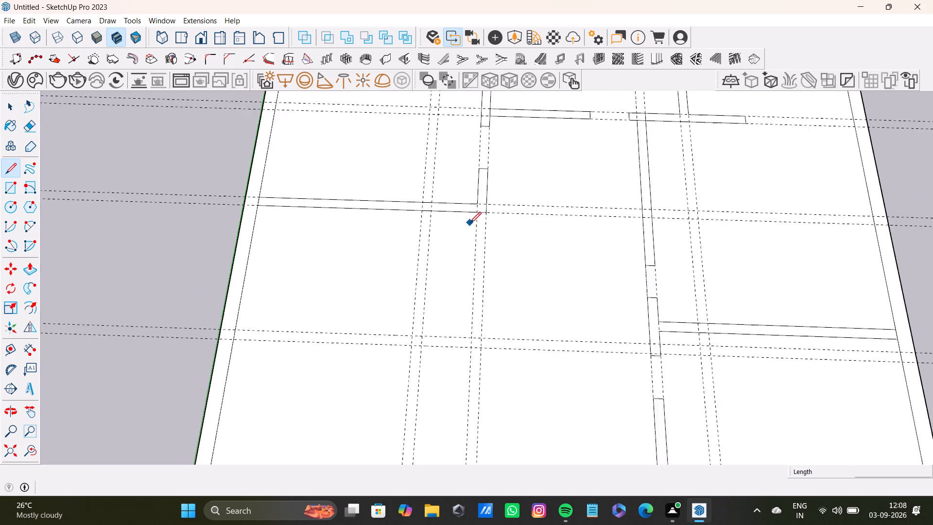
pyautogui.click(475, 214)
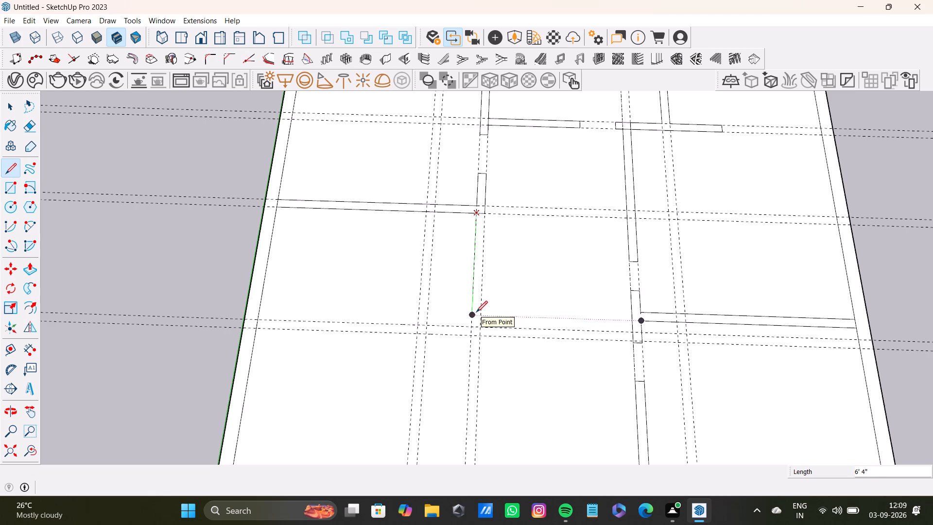
pyautogui.click(472, 324)
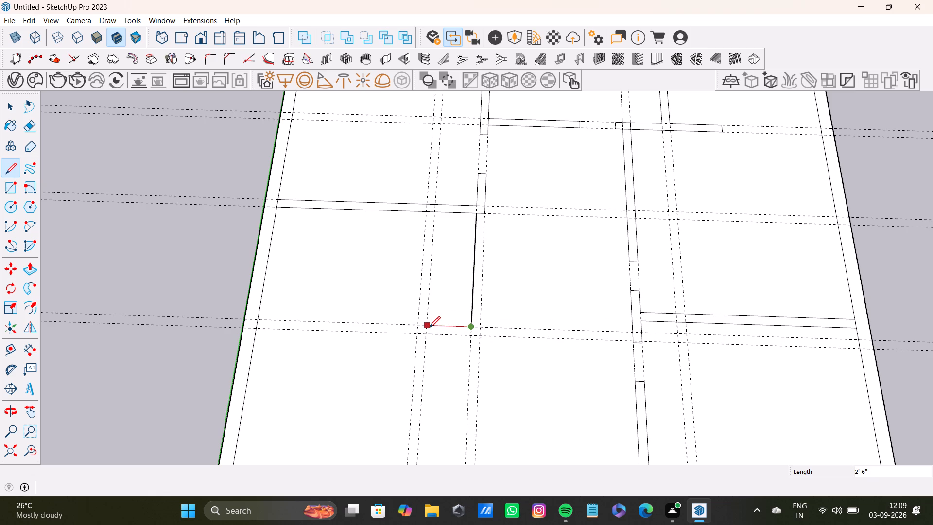
pyautogui.click(427, 327)
pyautogui.click(427, 336)
pyautogui.click(482, 339)
pyautogui.click(488, 214)
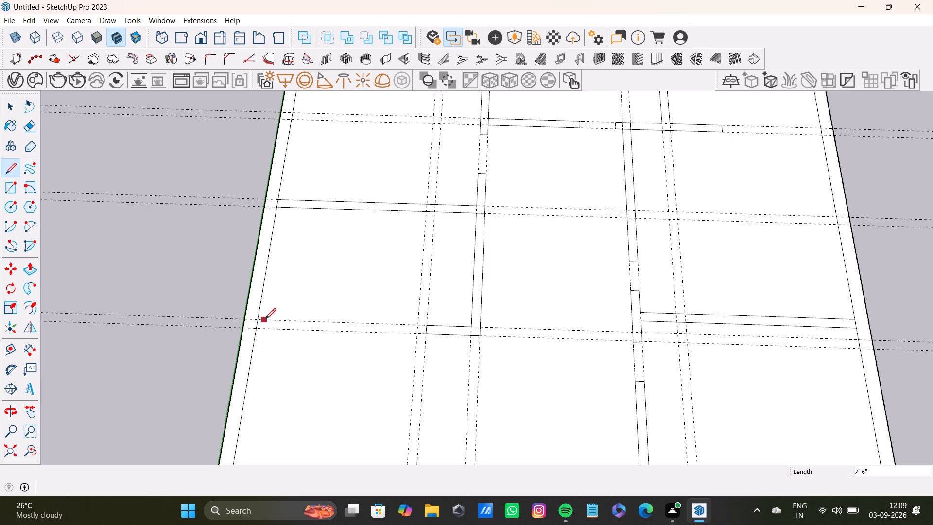
# Draw a 6" partition stub about 5' 3" long from the green-axis wall, in line with the L-shaped partition's return.
pyautogui.click(259, 319)
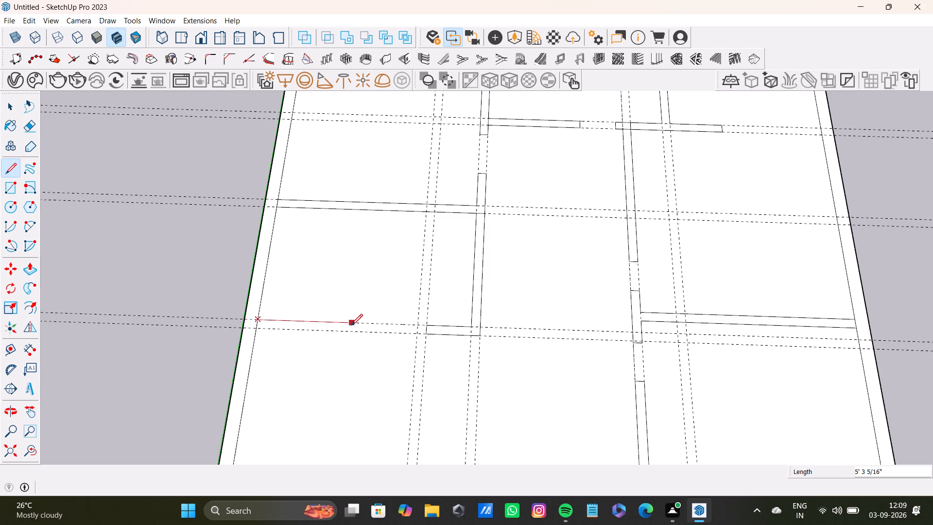
pyautogui.click(351, 325)
pyautogui.click(348, 334)
pyautogui.click(257, 327)
pyautogui.scroll(-3, 366, 345)
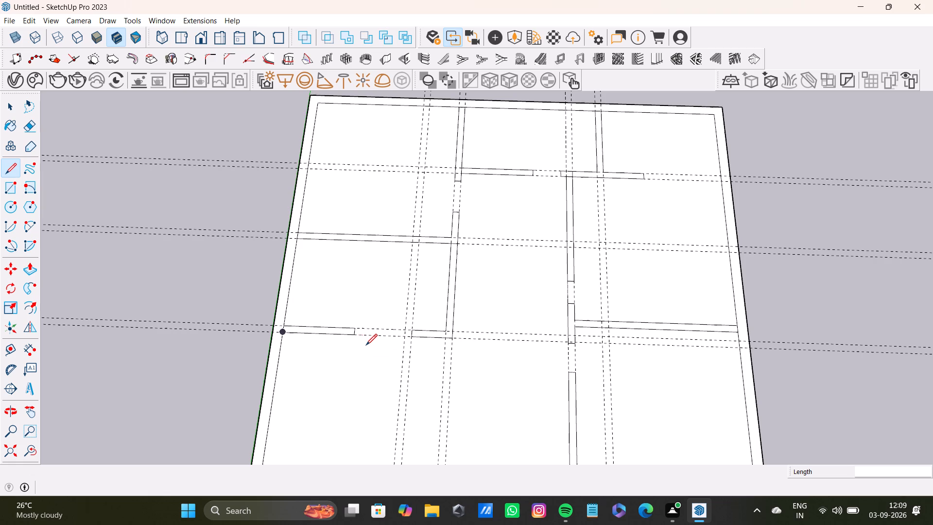
# Delete the end lines of the green-axis wall stub and of the return facing it.
pyautogui.press('space')
pyautogui.scroll(13, 342, 345)
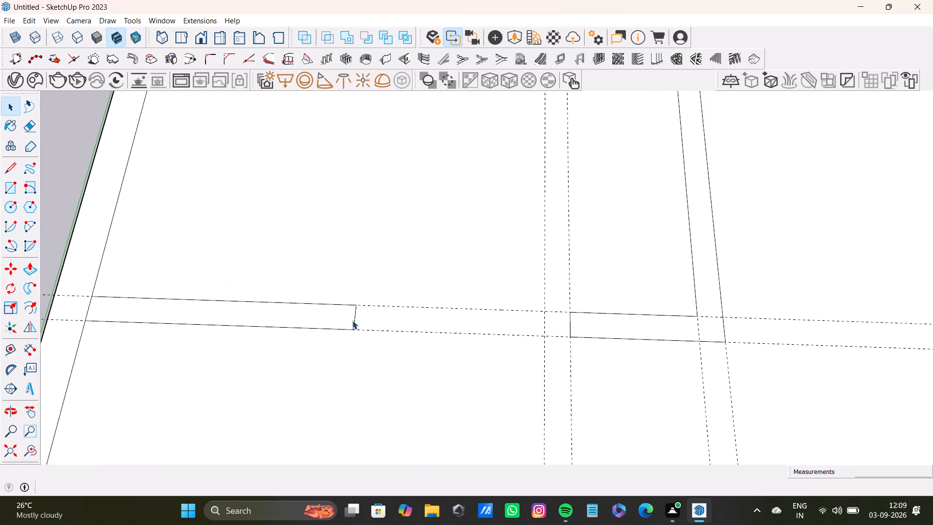
pyautogui.click(354, 323)
pyautogui.press('Delete')
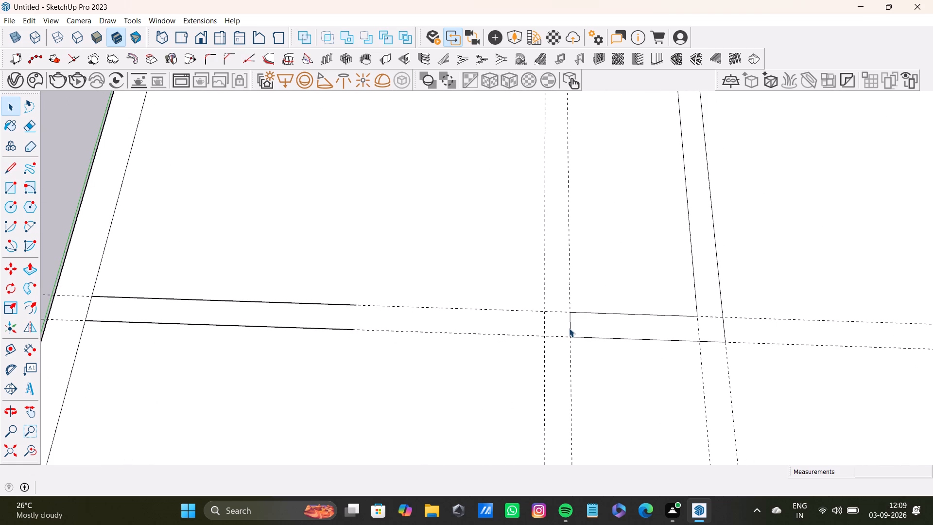
pyautogui.click(569, 328)
pyautogui.press('Delete')
# Extend the green-axis wall stub by about 2' 6" towards the return and close its end.
pyautogui.press('l')
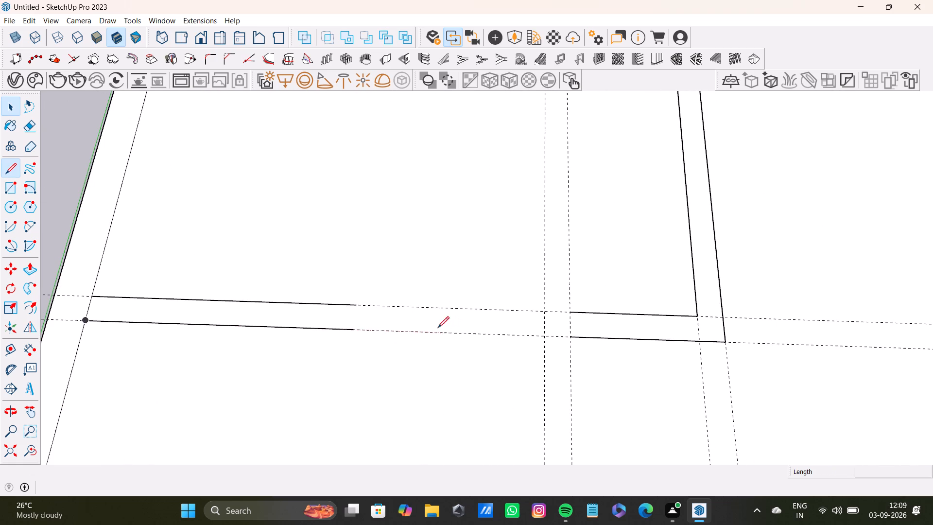
pyautogui.click(357, 305)
pyautogui.click(484, 311)
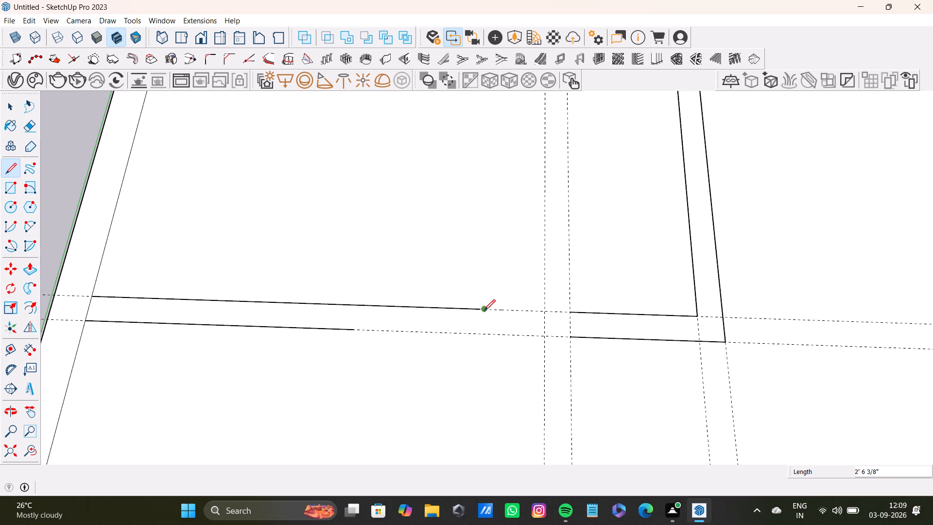
pyautogui.click(483, 334)
pyautogui.click(354, 327)
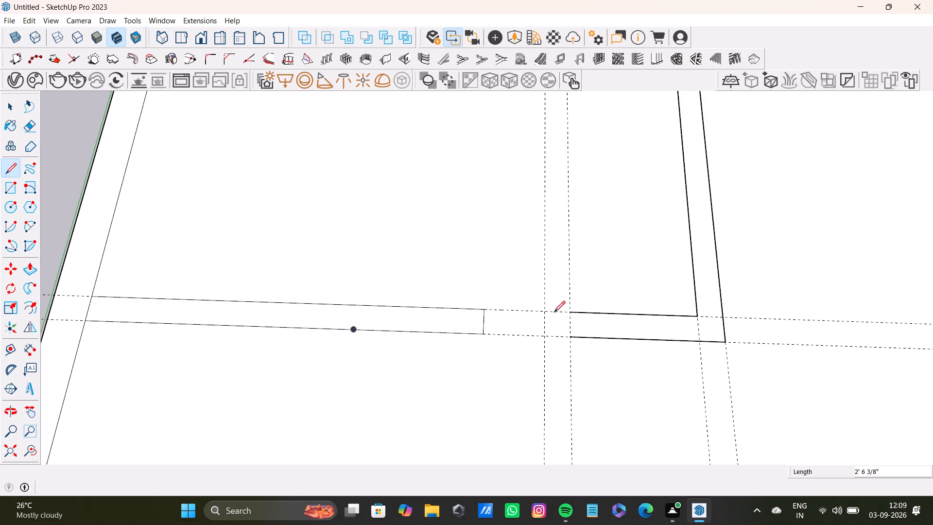
# Delete the return's two long lines and redraw it about 1' long with a closed end.
pyautogui.press('space')
pyautogui.click(590, 312)
pyautogui.press('Delete')
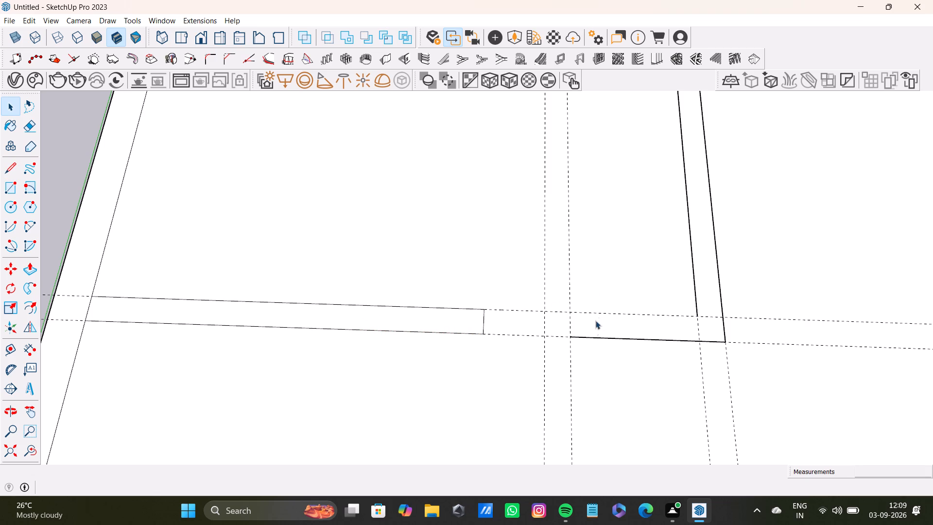
pyautogui.click(600, 339)
pyautogui.press('Delete')
pyautogui.press('l')
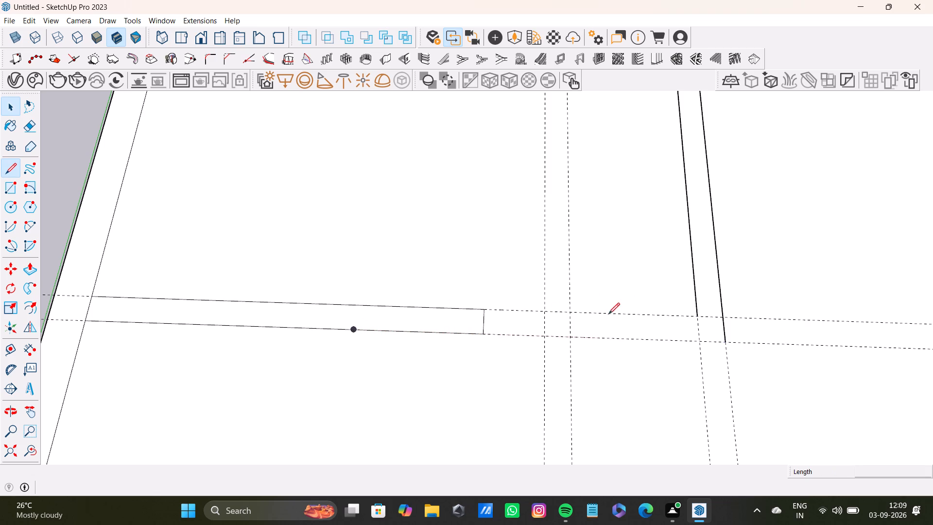
pyautogui.click(699, 315)
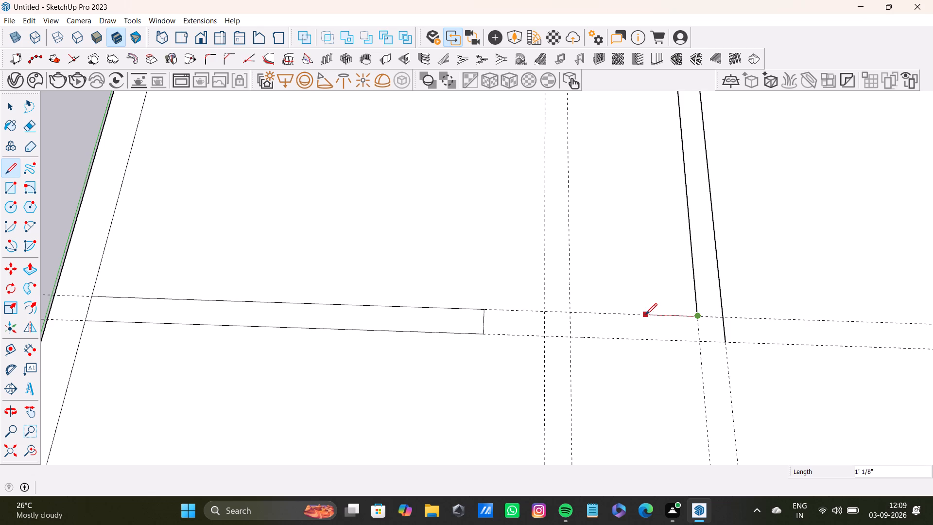
pyautogui.click(645, 315)
pyautogui.click(646, 342)
pyautogui.click(729, 340)
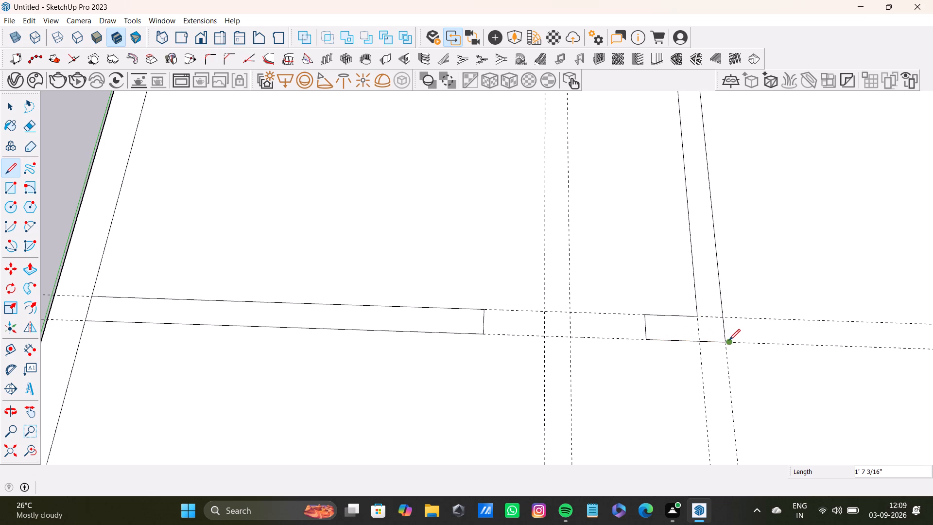
pyautogui.hotkey('ctrl', 'z')
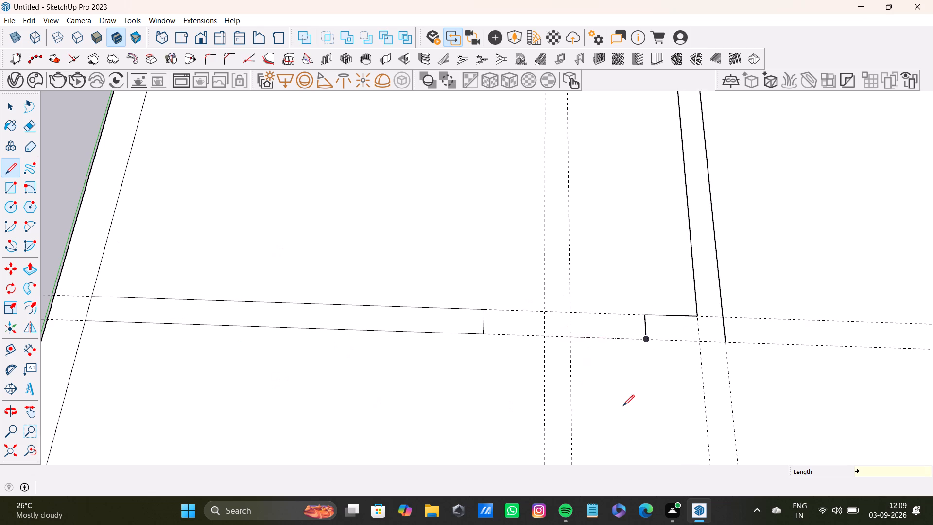
pyautogui.press('l')
pyautogui.click(646, 340)
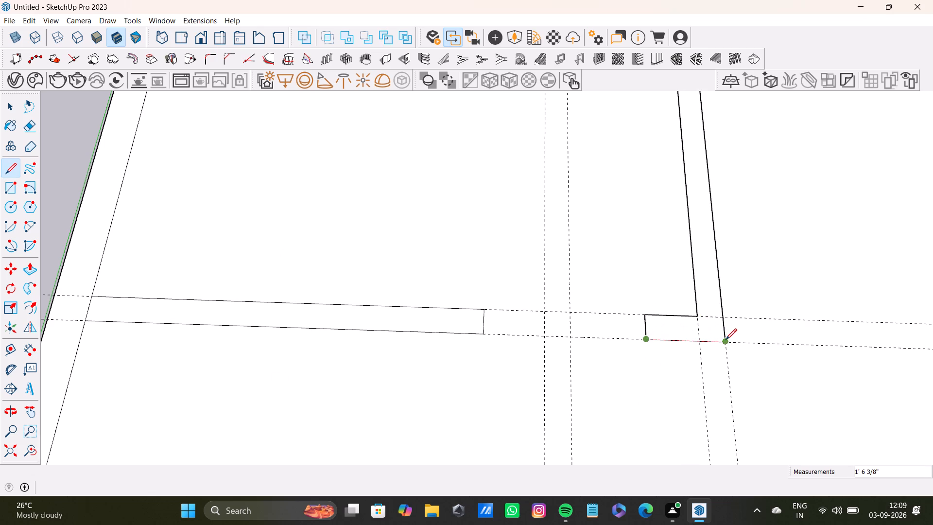
pyautogui.click(726, 340)
pyautogui.press('space')
# Delete the line dividing the new 7' partition from the existing partition's corner.
pyautogui.scroll(-13, 531, 322)
pyautogui.scroll(1, 516, 285)
pyautogui.keyDown('shift'); pyautogui.moveTo(516, 284); pyautogui.dragTo(505, 334, button='middle'); pyautogui.keyUp('shift')
pyautogui.scroll(12, 539, 283)
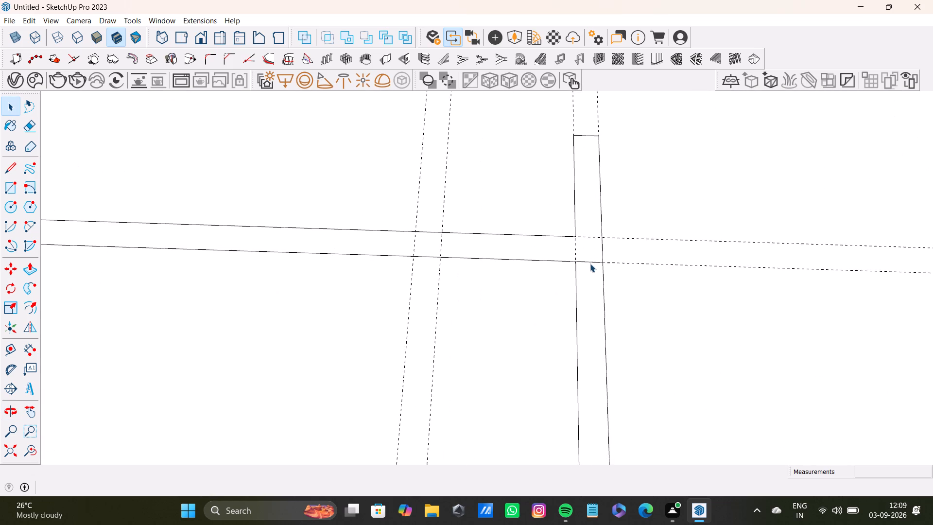
pyautogui.click(589, 264)
pyautogui.click(592, 262)
pyautogui.press('Delete')
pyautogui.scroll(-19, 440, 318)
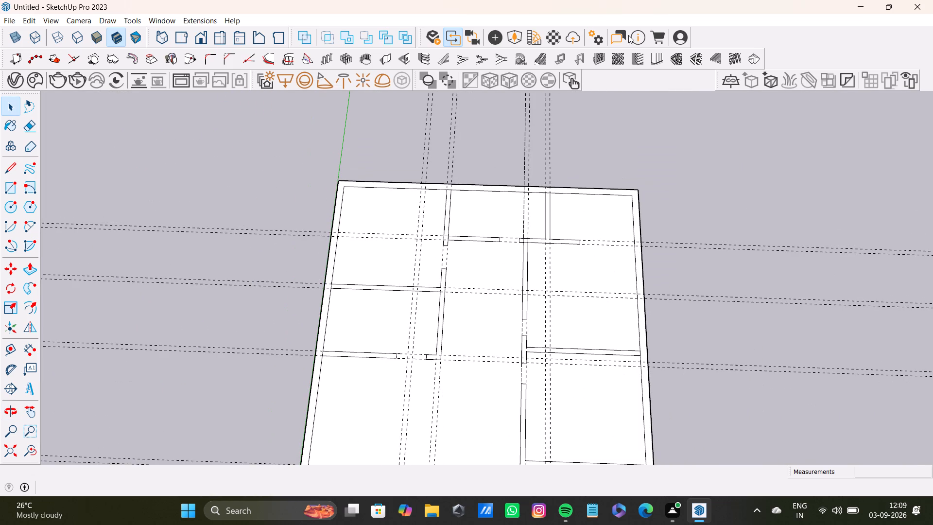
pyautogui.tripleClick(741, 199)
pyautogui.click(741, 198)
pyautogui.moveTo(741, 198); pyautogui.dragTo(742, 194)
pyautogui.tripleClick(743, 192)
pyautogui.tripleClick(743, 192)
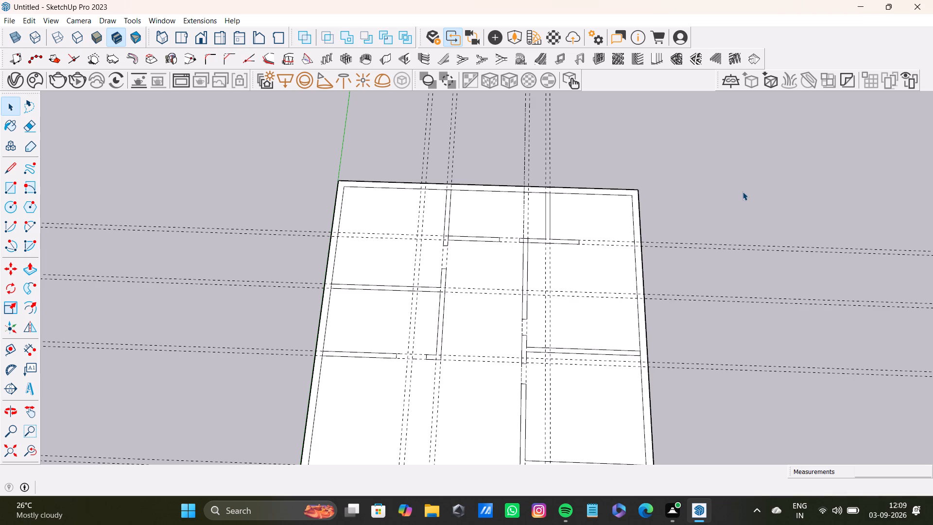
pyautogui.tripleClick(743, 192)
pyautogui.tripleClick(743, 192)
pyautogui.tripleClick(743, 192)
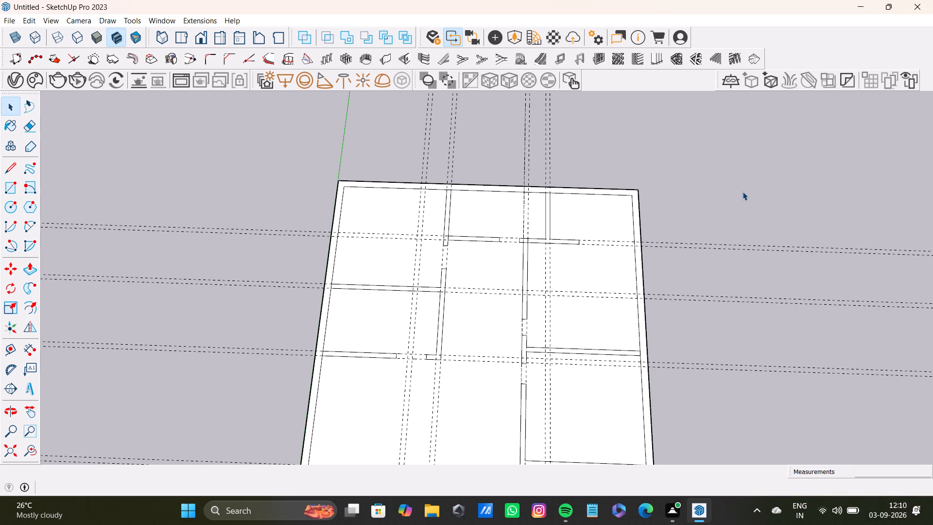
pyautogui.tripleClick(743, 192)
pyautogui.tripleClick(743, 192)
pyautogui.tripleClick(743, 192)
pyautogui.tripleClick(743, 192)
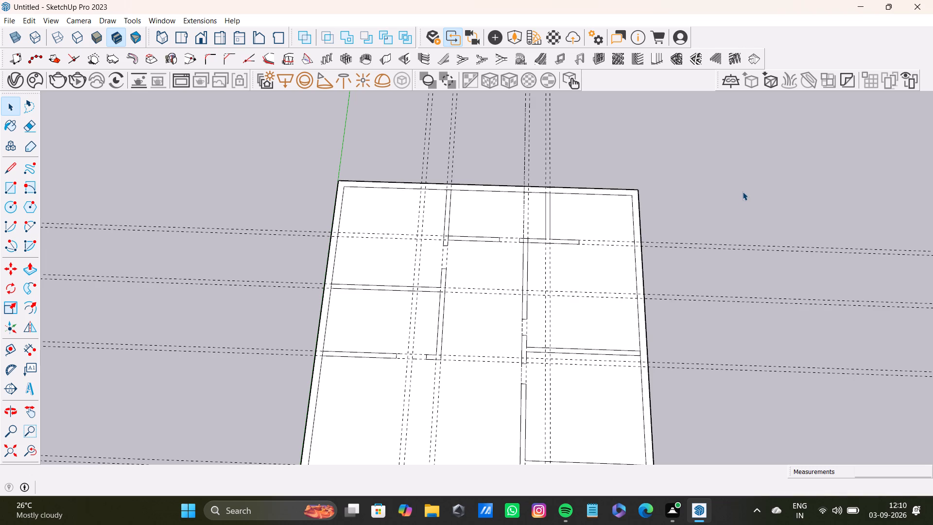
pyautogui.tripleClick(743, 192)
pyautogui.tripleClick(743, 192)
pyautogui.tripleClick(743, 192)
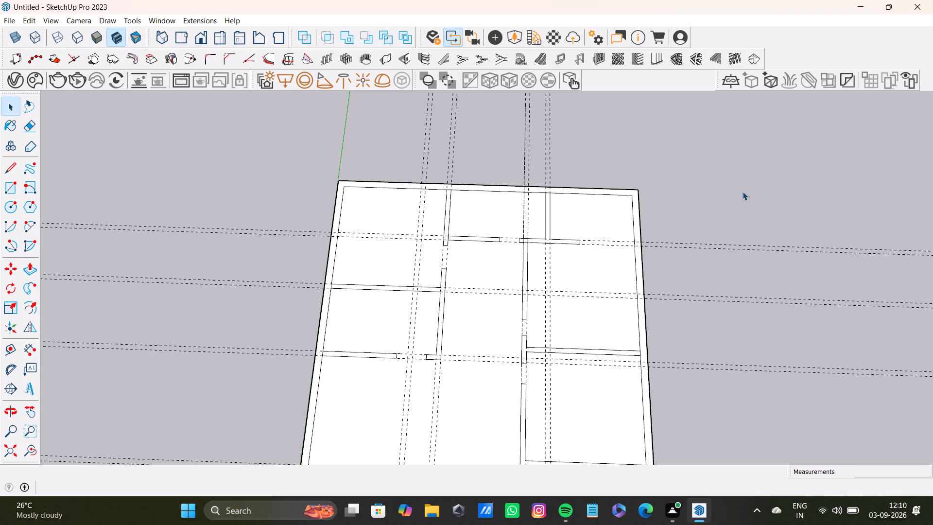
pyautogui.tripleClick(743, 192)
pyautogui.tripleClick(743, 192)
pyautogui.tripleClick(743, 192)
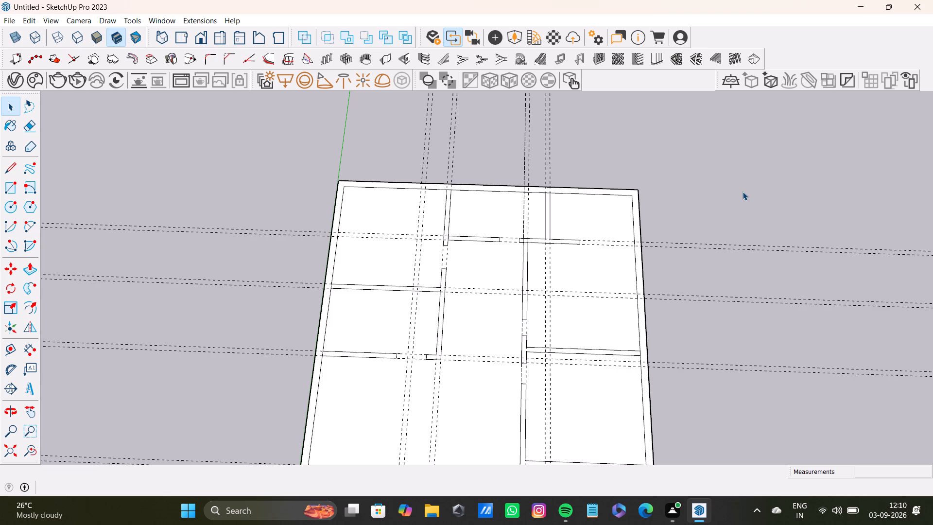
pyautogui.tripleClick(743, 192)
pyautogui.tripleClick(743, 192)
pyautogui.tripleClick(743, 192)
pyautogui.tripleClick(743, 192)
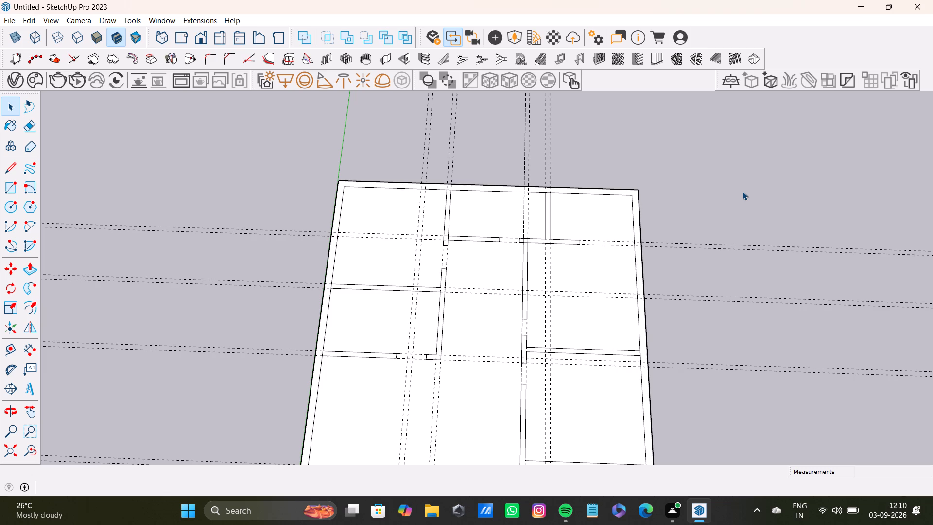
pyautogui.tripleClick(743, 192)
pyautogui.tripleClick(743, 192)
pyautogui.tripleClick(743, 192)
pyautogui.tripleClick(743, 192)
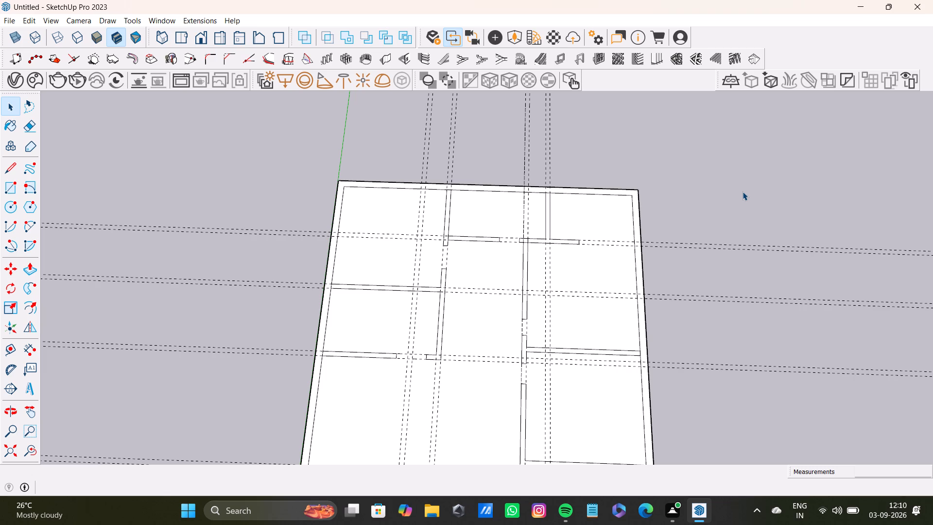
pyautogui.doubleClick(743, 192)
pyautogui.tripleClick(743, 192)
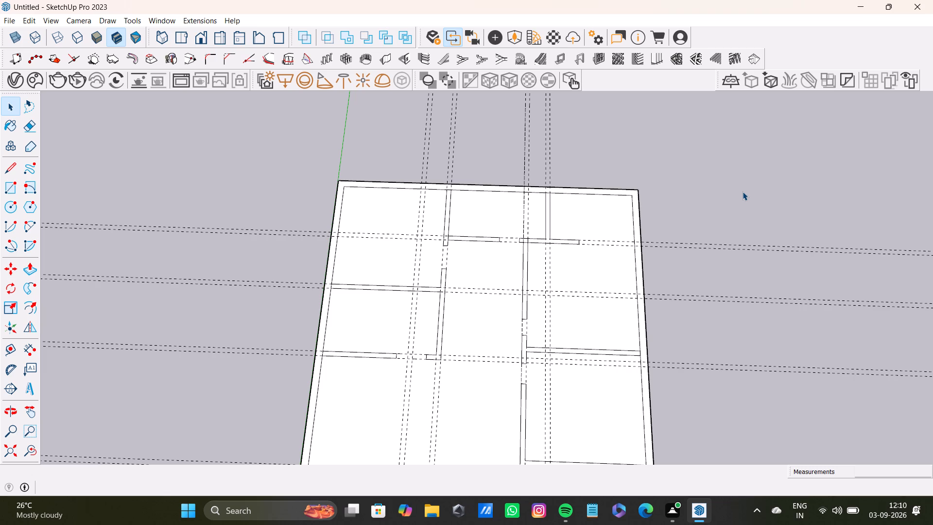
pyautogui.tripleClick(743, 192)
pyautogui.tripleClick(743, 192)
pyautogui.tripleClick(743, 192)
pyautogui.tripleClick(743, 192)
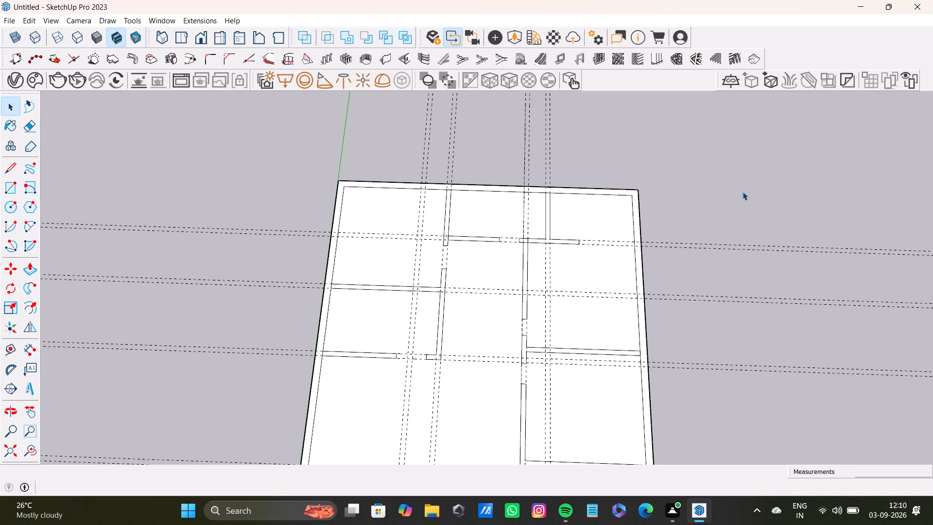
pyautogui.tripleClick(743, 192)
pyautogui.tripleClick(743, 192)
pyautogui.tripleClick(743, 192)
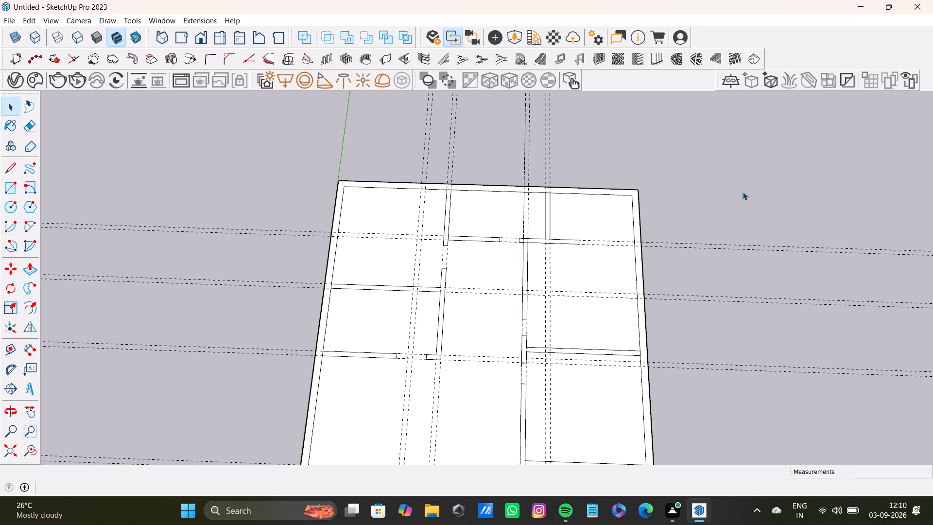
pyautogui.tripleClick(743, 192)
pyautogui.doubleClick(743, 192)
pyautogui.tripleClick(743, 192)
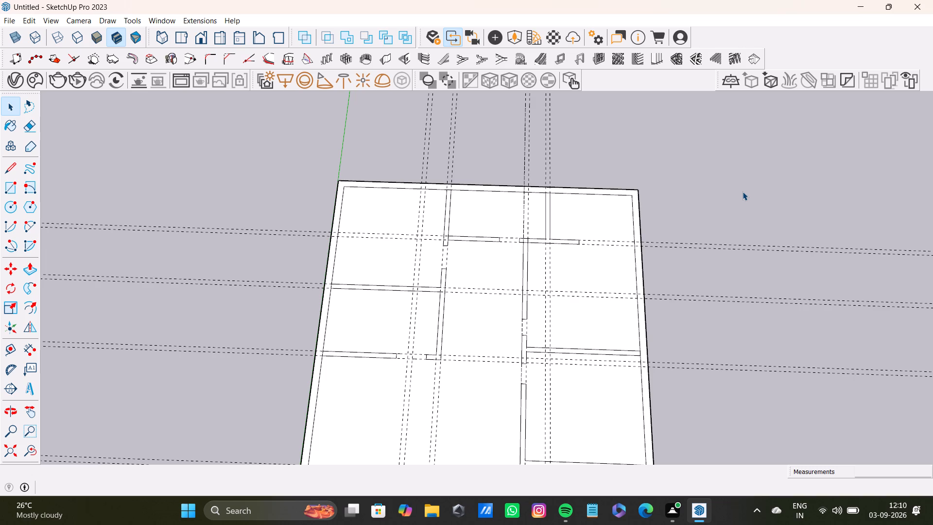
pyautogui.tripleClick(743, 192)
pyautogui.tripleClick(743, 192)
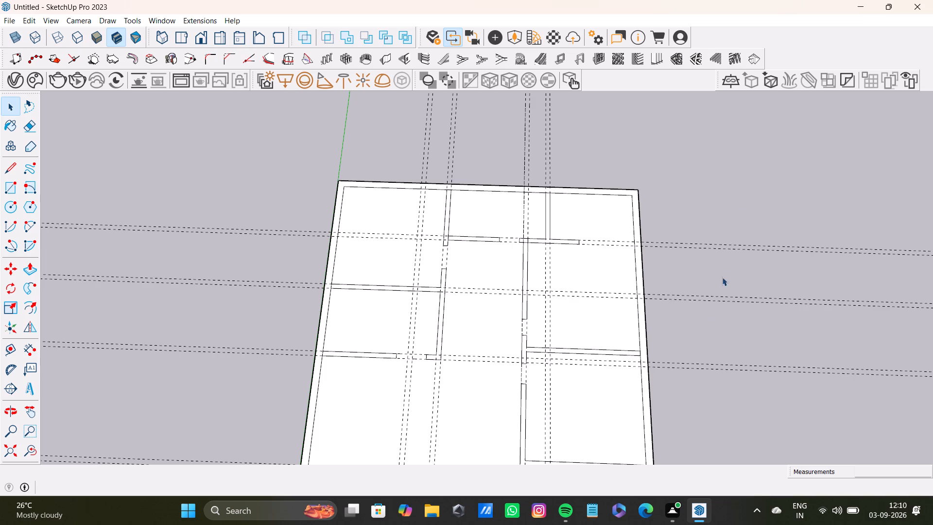
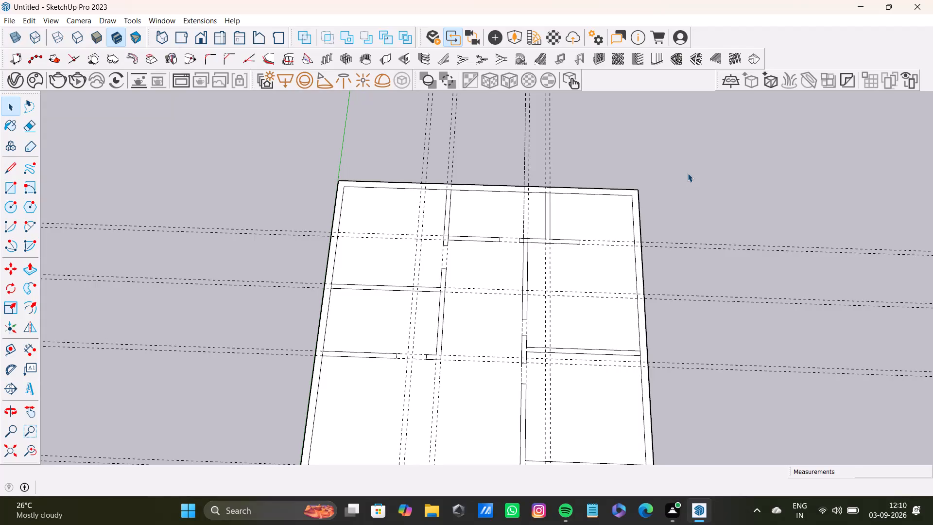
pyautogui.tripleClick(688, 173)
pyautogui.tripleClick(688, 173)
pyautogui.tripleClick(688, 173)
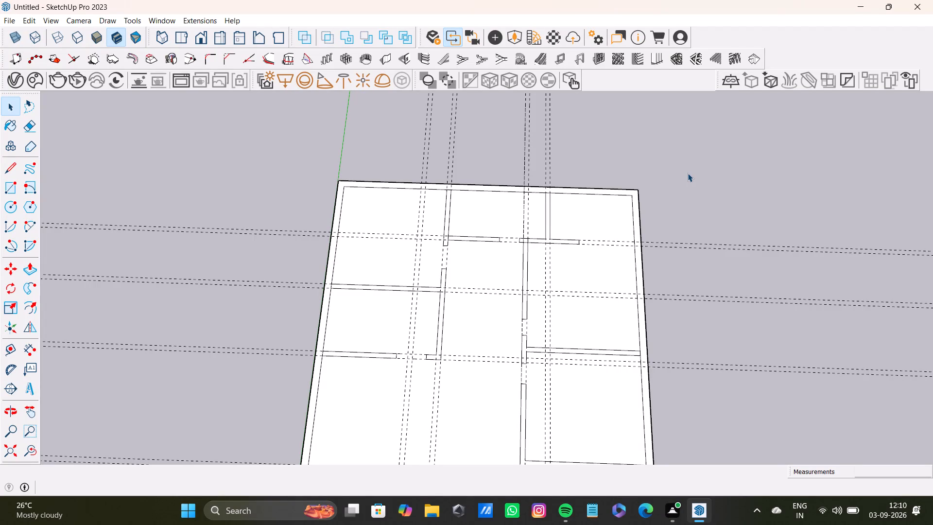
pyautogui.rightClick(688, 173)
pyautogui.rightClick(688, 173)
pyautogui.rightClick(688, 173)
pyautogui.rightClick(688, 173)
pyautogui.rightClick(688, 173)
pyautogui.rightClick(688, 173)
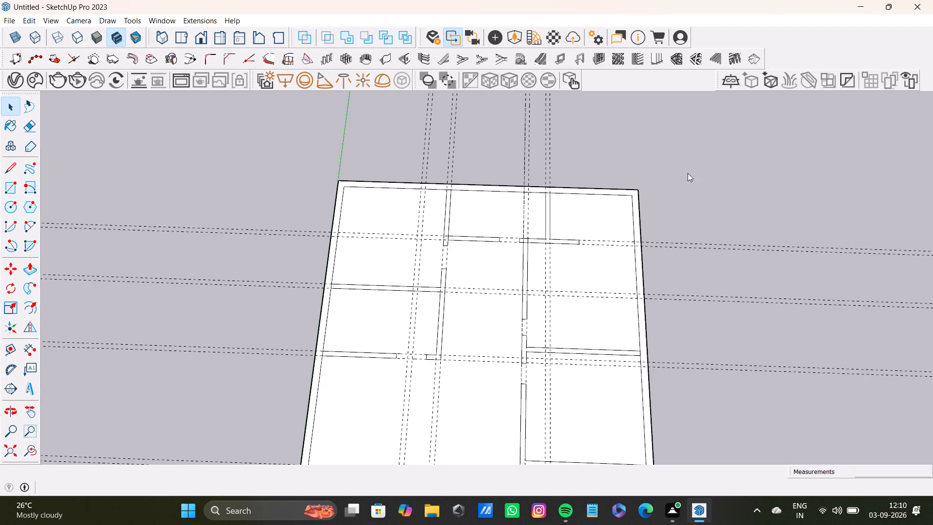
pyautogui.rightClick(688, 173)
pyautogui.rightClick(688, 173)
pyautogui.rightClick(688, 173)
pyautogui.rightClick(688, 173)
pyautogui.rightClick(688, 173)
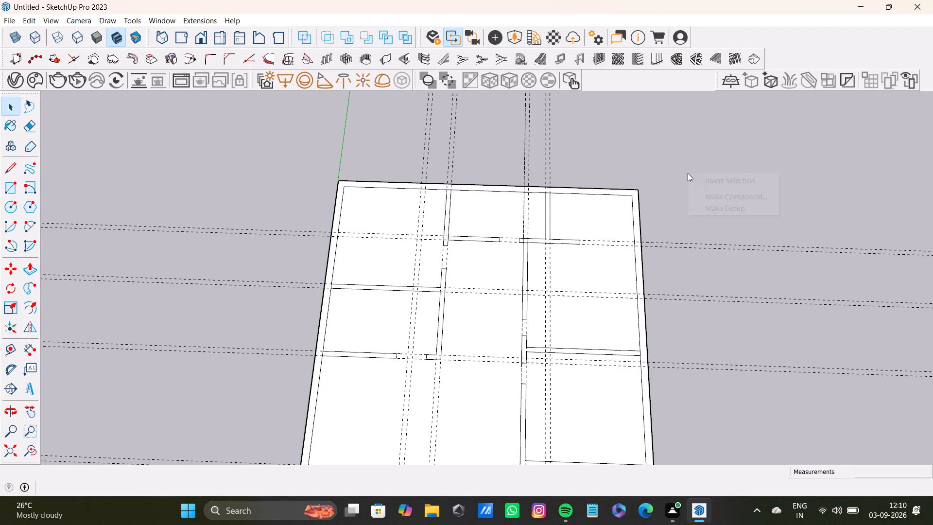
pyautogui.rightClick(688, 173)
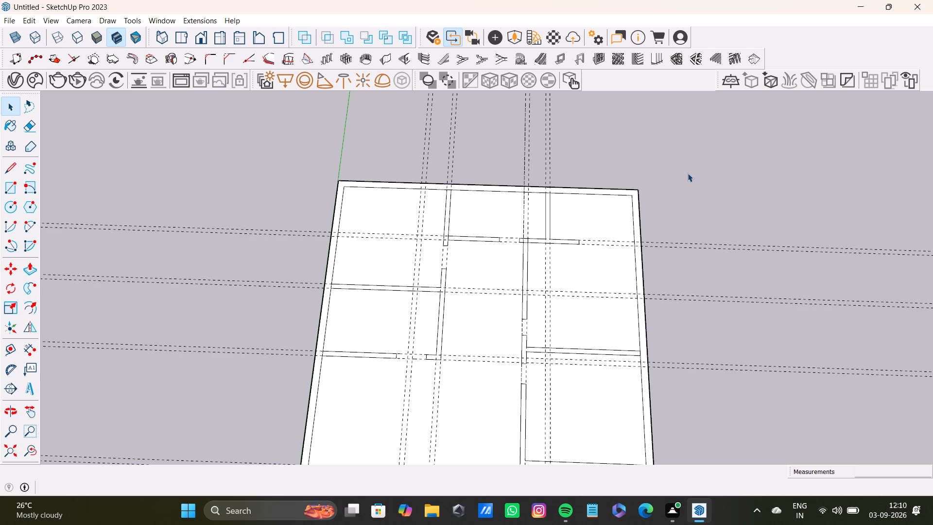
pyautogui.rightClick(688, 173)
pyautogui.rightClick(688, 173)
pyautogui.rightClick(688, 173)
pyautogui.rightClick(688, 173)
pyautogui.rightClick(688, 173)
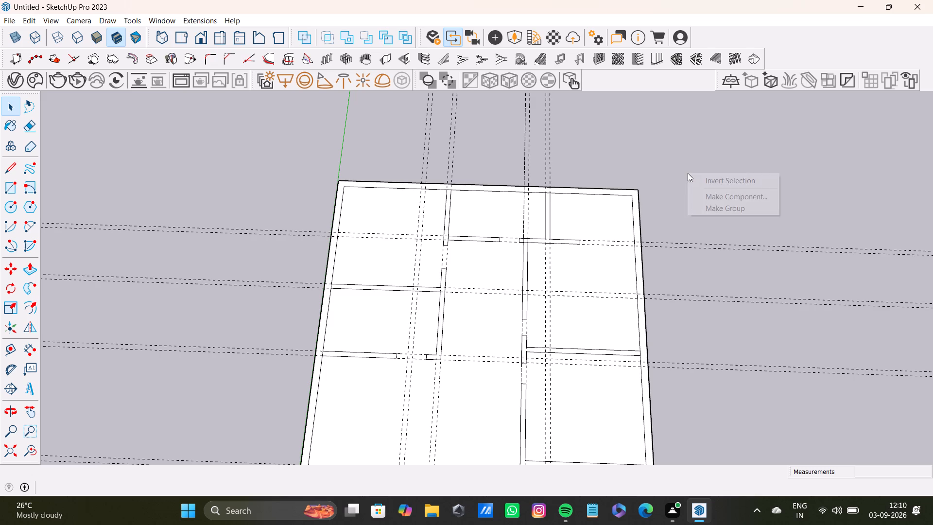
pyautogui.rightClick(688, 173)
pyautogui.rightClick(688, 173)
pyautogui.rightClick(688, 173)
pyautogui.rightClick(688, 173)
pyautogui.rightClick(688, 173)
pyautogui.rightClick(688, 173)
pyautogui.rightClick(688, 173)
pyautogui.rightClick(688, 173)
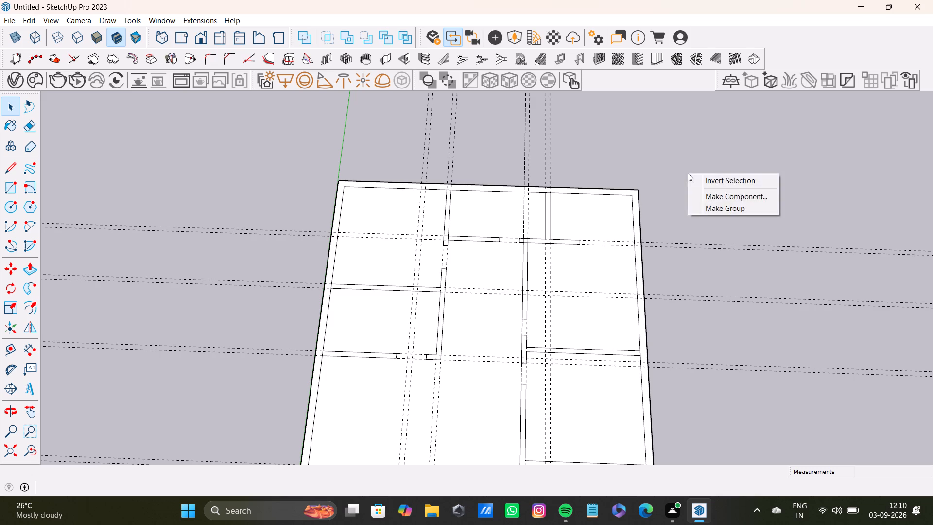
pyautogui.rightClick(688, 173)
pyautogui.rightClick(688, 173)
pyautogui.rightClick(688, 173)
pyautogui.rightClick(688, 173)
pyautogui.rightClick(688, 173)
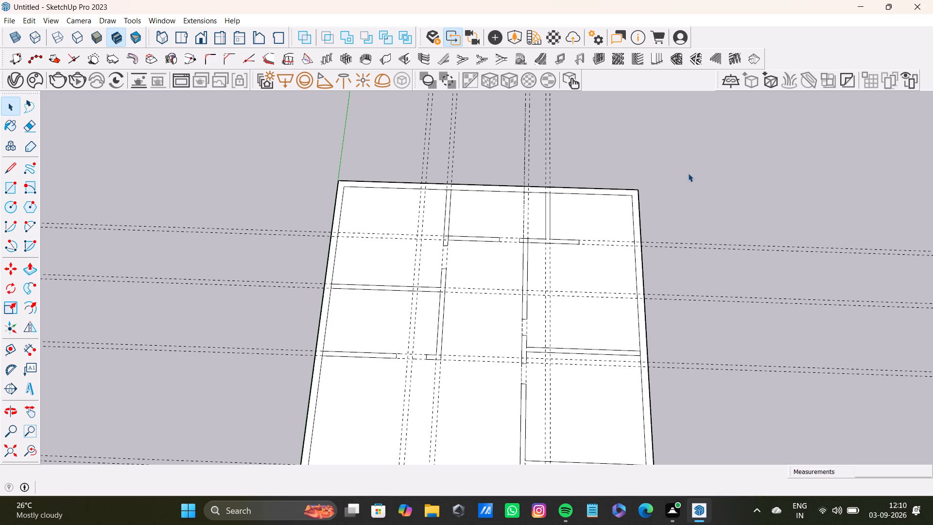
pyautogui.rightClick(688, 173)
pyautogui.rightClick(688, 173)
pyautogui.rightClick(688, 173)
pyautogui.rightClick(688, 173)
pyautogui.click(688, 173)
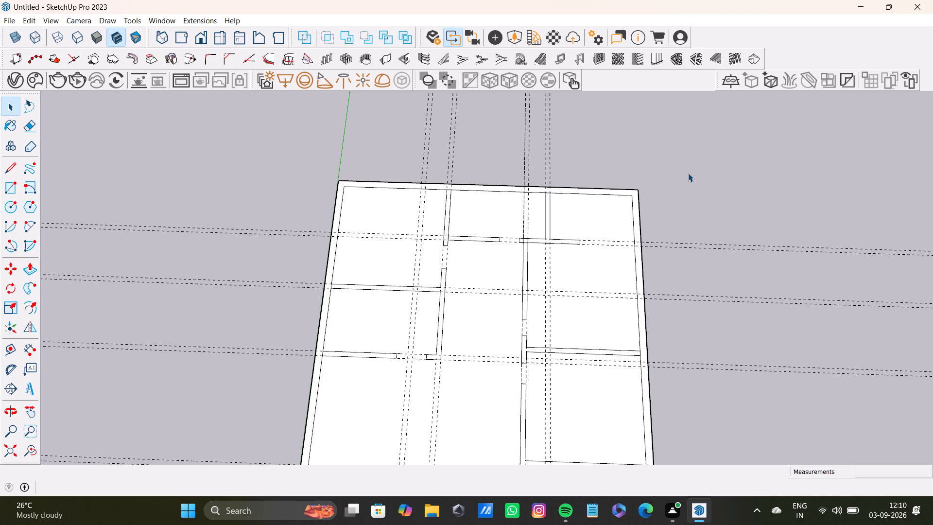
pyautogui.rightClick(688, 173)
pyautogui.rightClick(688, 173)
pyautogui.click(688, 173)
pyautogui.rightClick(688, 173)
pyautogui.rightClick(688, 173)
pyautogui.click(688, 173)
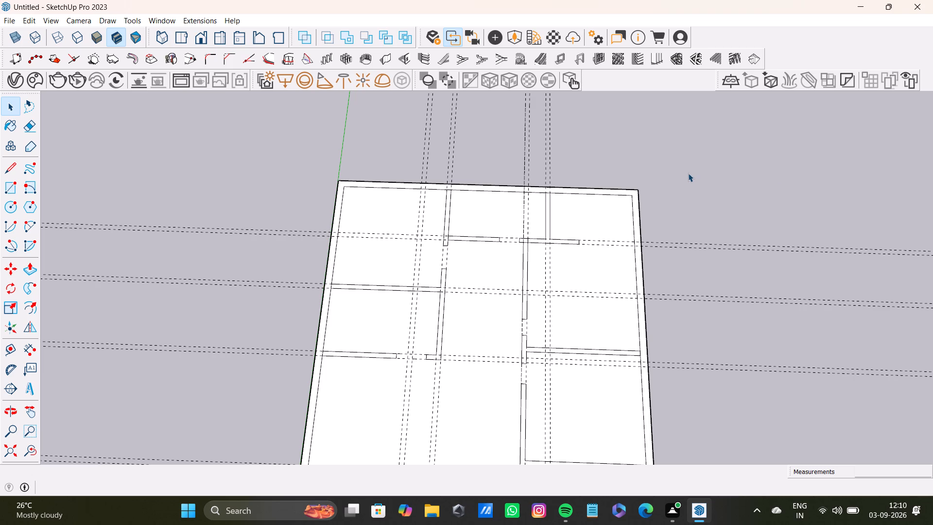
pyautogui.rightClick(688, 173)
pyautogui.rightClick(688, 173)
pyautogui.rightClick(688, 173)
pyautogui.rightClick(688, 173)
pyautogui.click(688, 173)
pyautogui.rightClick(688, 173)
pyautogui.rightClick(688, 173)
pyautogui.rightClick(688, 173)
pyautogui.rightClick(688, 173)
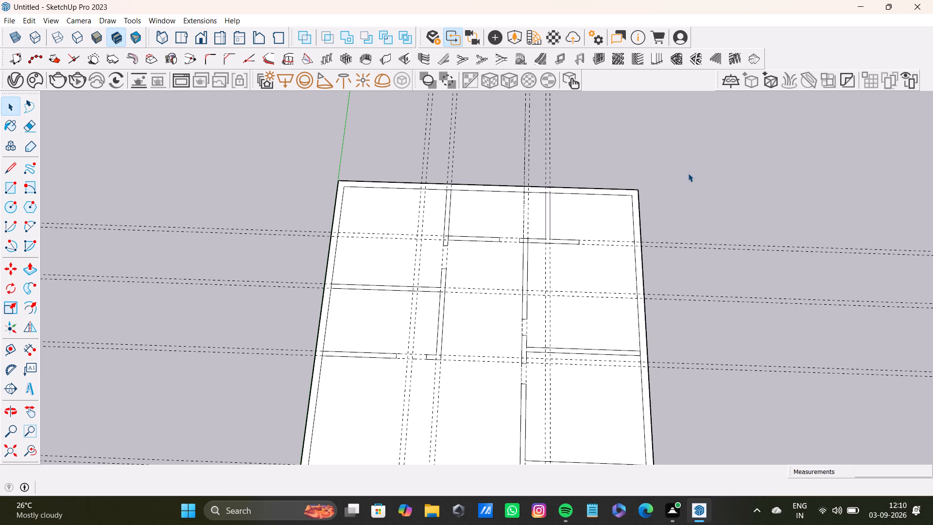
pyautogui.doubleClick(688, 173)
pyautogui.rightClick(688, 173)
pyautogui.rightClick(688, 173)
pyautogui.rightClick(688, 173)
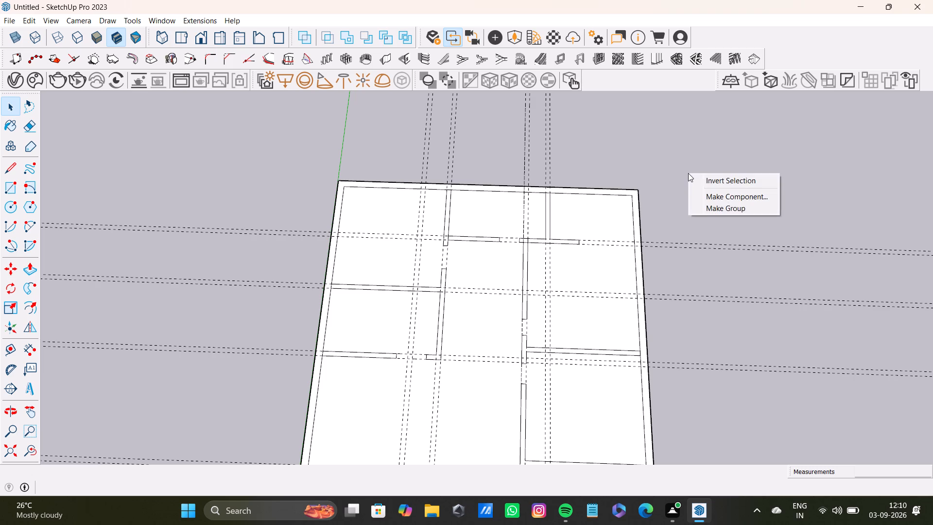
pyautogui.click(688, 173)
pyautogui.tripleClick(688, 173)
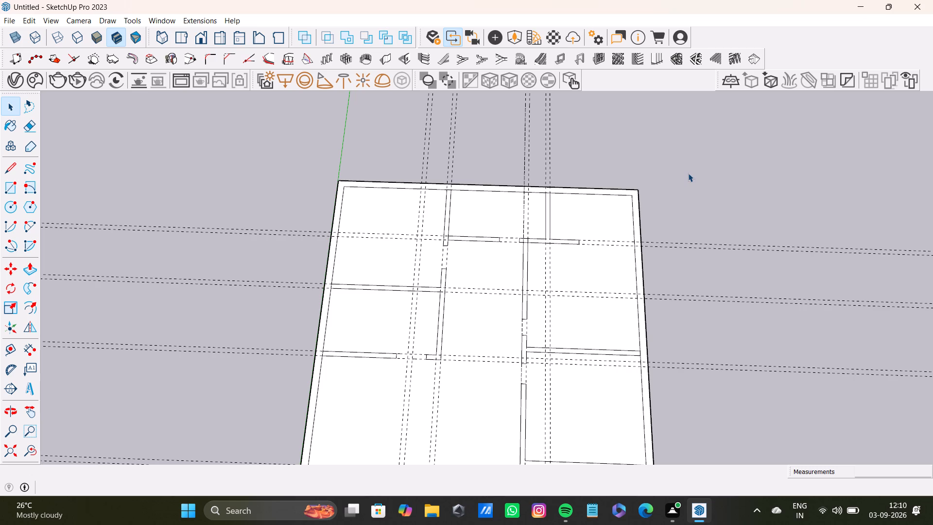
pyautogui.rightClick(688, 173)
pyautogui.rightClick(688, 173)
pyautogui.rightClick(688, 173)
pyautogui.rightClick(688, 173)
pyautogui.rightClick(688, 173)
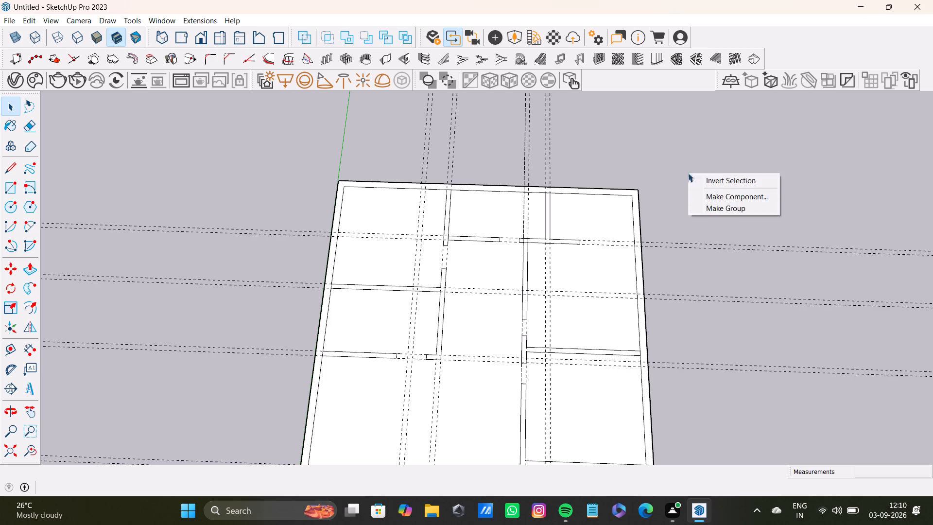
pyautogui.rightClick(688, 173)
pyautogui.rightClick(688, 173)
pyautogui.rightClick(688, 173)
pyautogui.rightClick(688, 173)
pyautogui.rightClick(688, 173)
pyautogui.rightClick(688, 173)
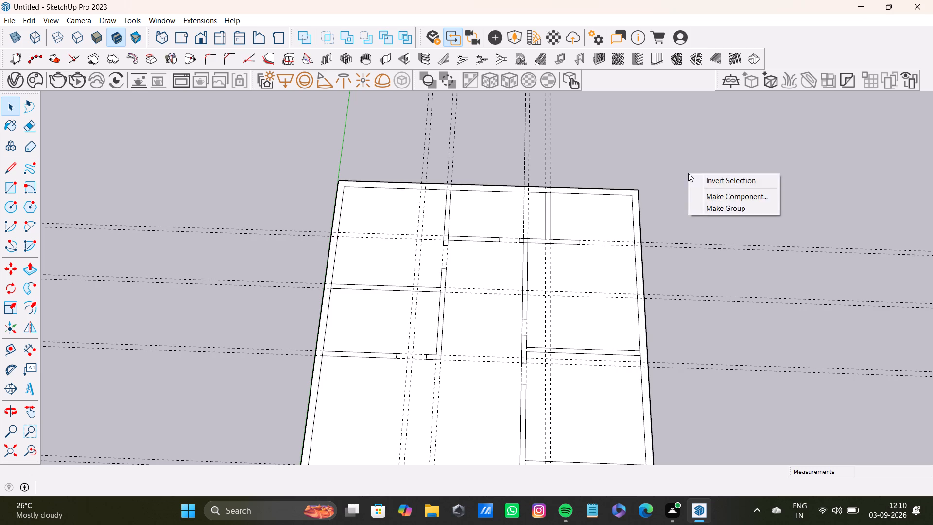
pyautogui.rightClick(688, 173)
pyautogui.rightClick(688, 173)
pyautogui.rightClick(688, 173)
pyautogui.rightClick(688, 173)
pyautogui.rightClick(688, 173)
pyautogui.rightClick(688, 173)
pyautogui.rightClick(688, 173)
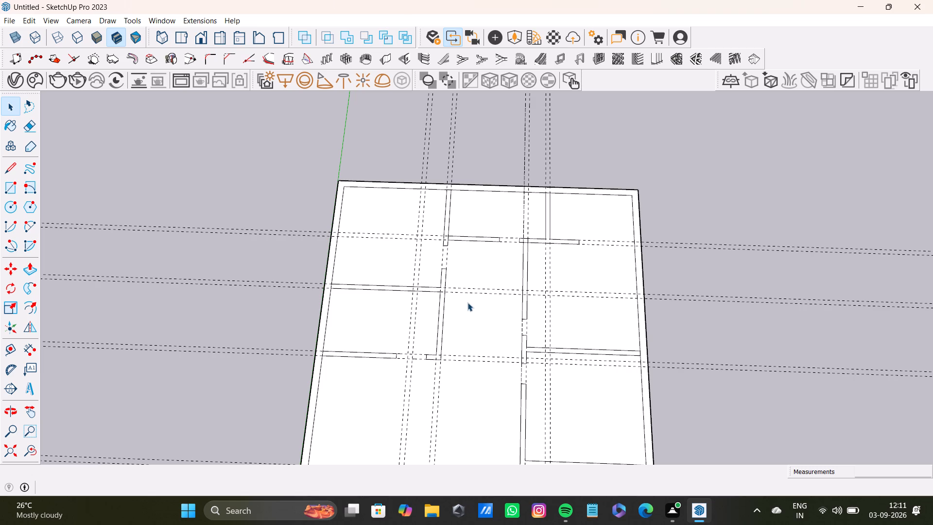
# Draw a closed 6" wall stub about 5' 3" long along the guides nearest the red axis, starting from the green-axis perimeter wall.
pyautogui.scroll(-8, 463, 312)
pyautogui.scroll(-14, 387, 303)
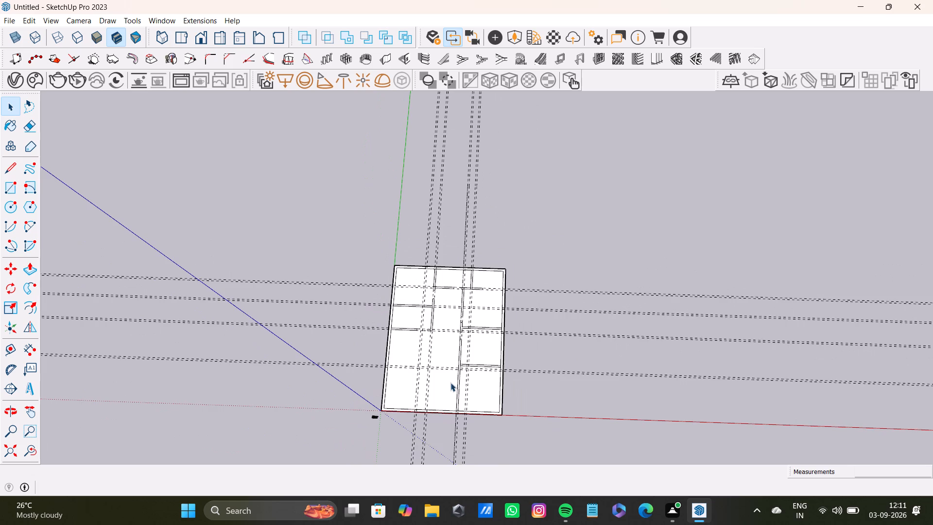
pyautogui.scroll(12, 447, 385)
pyautogui.keyDown('shift'); pyautogui.moveTo(400, 379); pyautogui.dragTo(402, 324, button='middle'); pyautogui.keyUp('shift')
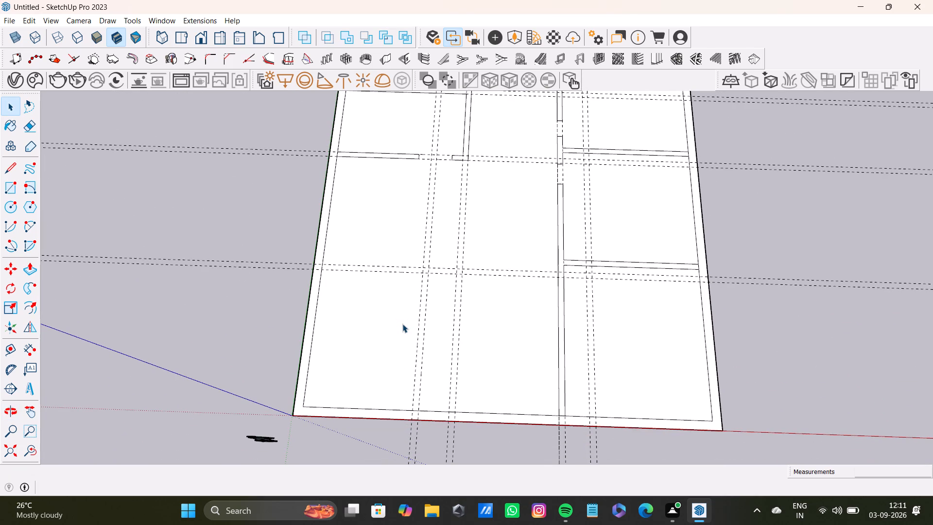
pyautogui.press('l')
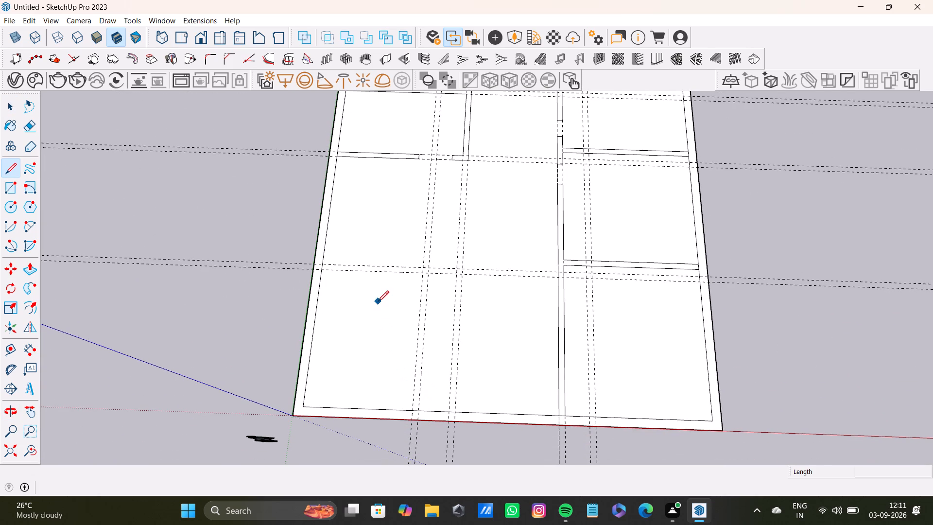
pyautogui.click(324, 263)
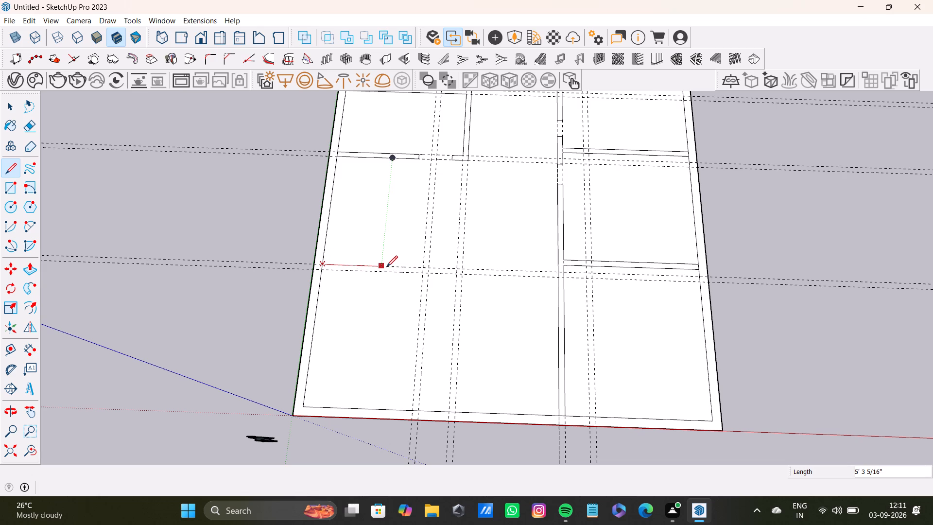
pyautogui.click(386, 267)
pyautogui.click(384, 275)
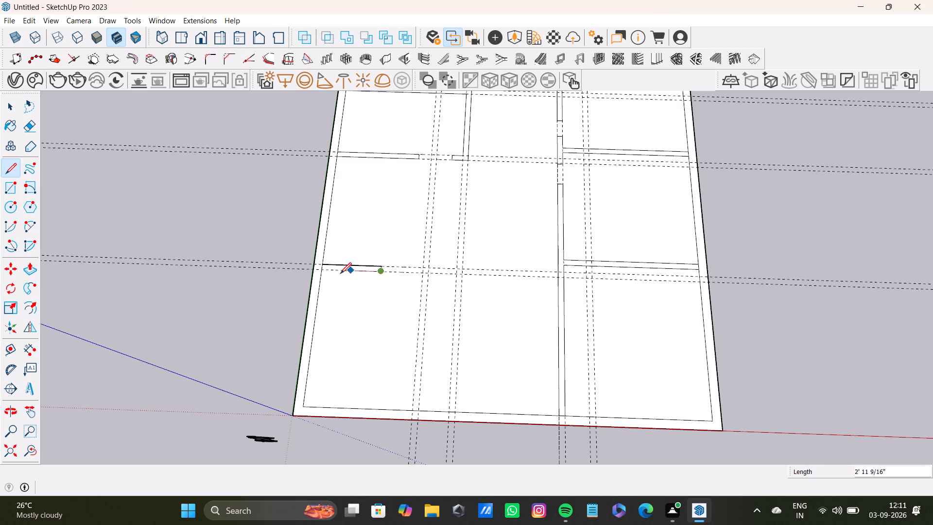
pyautogui.click(320, 274)
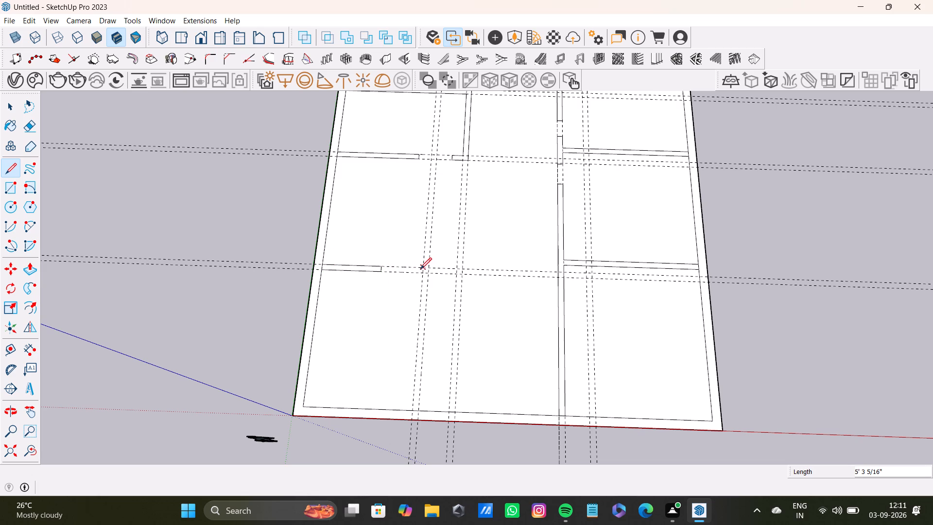
# Draw both sides of a 6" thick, 12' long partition down to the red-axis perimeter wall, with a short return facing the new stub.
pyautogui.scroll(6, 406, 266)
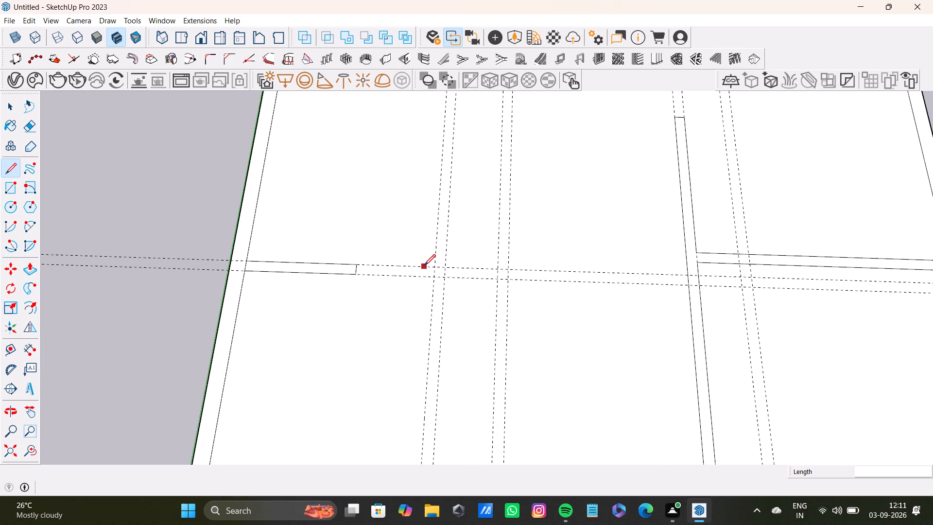
pyautogui.click(424, 267)
pyautogui.click(422, 280)
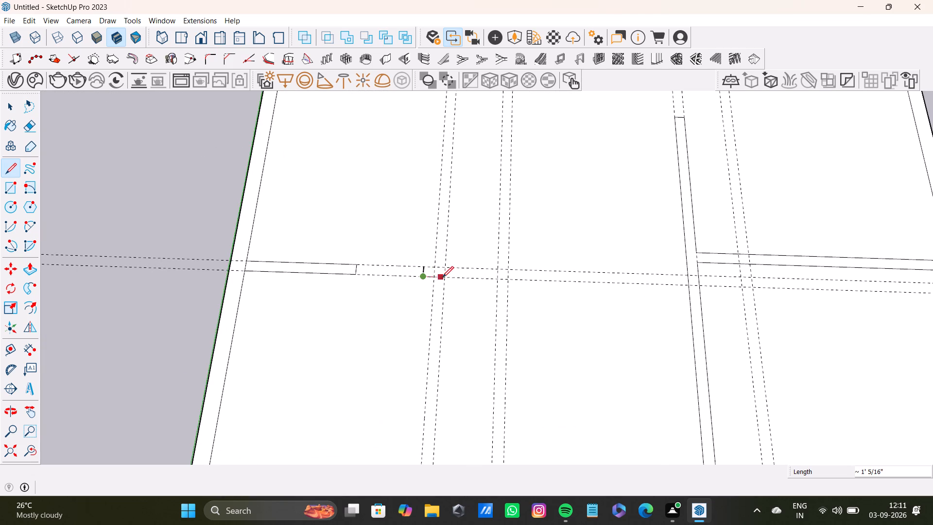
pyautogui.click(433, 278)
pyautogui.scroll(-4, 428, 384)
pyautogui.keyDown('shift'); pyautogui.moveTo(427, 391); pyautogui.dragTo(442, 263, button='middle'); pyautogui.keyUp('shift')
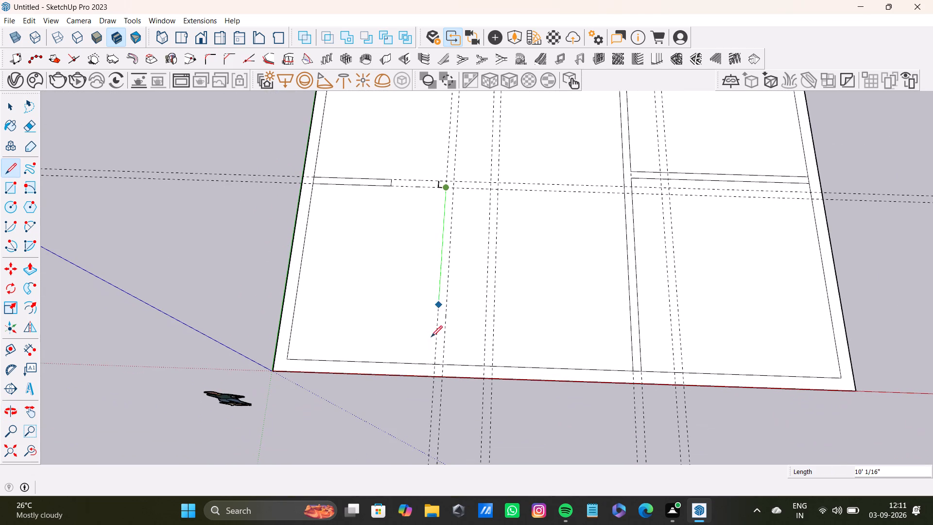
pyautogui.click(435, 363)
pyautogui.click(444, 364)
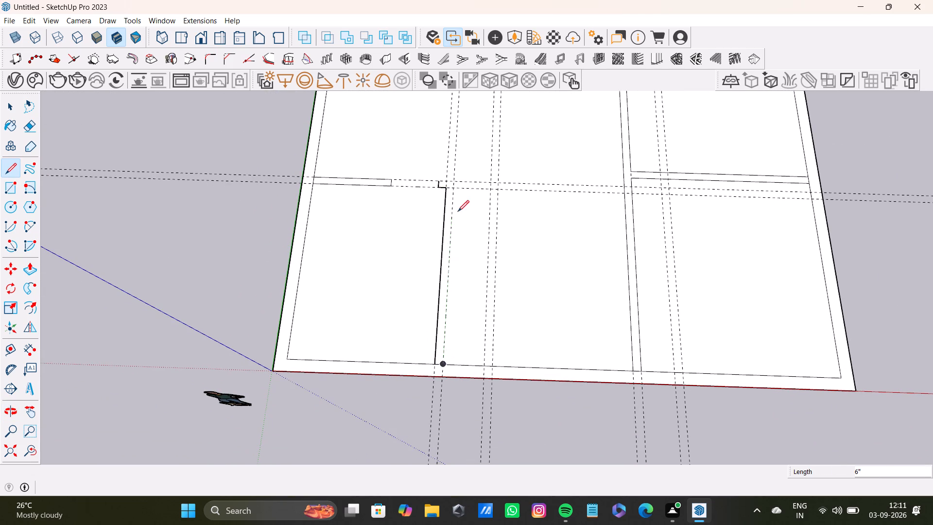
pyautogui.click(454, 190)
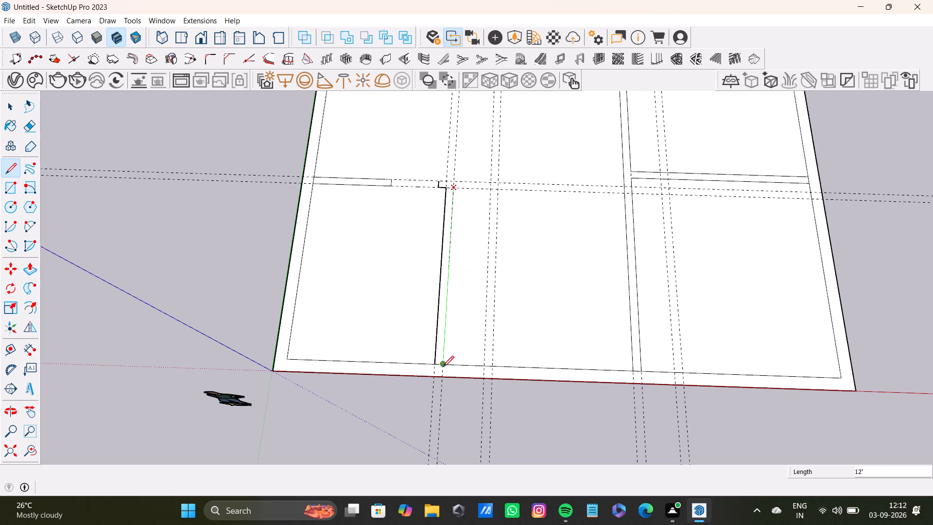
pyautogui.click(443, 367)
pyautogui.scroll(7, 450, 193)
pyautogui.press('space')
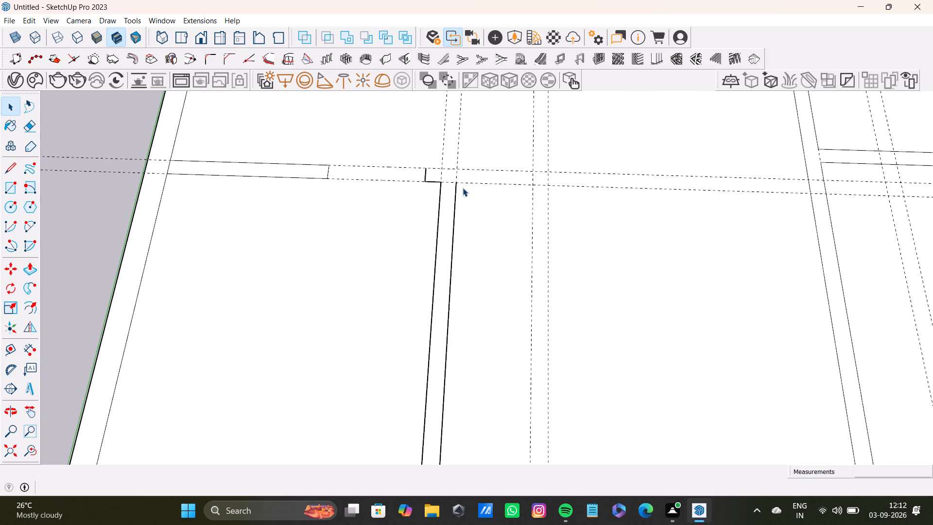
# Close the outline around the corner where the 12' partition meets its short return.
pyautogui.press(';')
pyautogui.press('l')
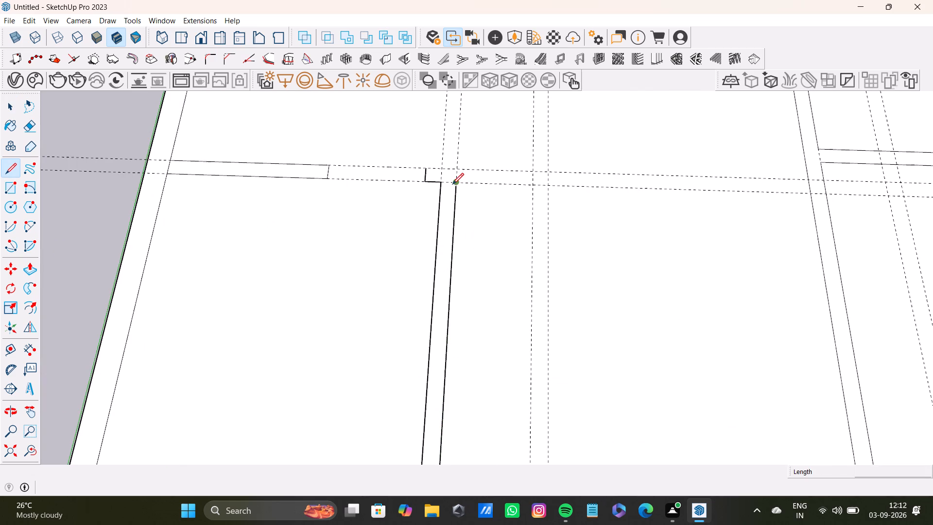
pyautogui.moveTo(422, 170); pyautogui.dragTo(434, 170)
pyautogui.click(455, 170)
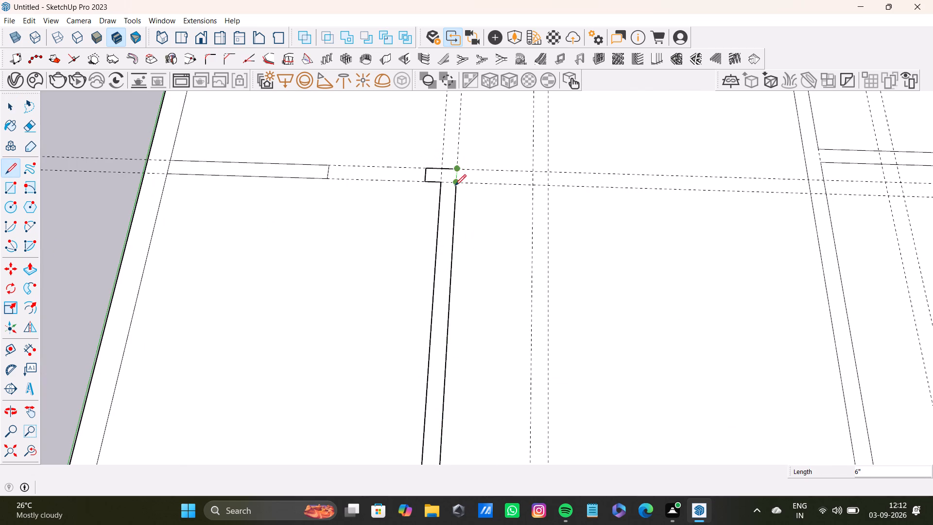
pyautogui.click(454, 186)
pyautogui.press('space')
# Delete the line dividing the new wall stub from the green-axis perimeter wall.
pyautogui.scroll(-8, 454, 225)
pyautogui.scroll(5, 446, 208)
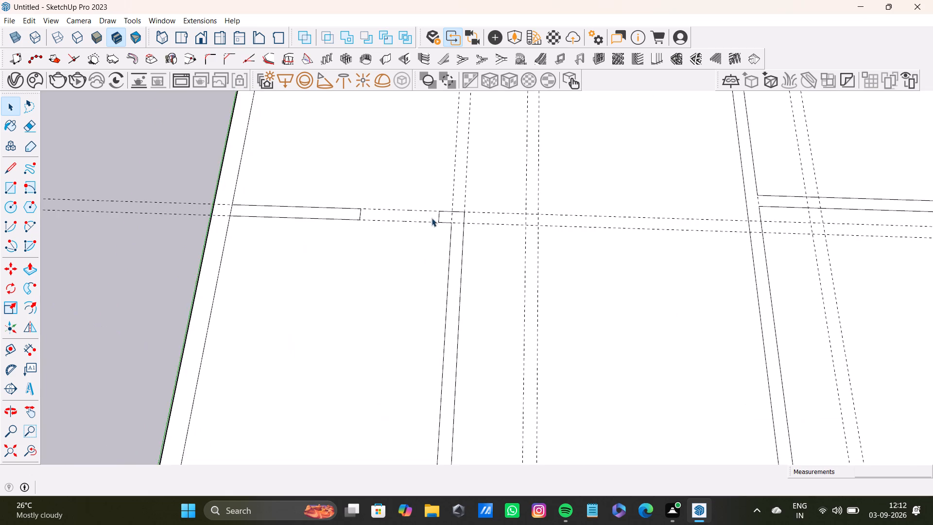
pyautogui.scroll(9, 432, 218)
pyautogui.scroll(-14, 454, 214)
pyautogui.scroll(3, 369, 229)
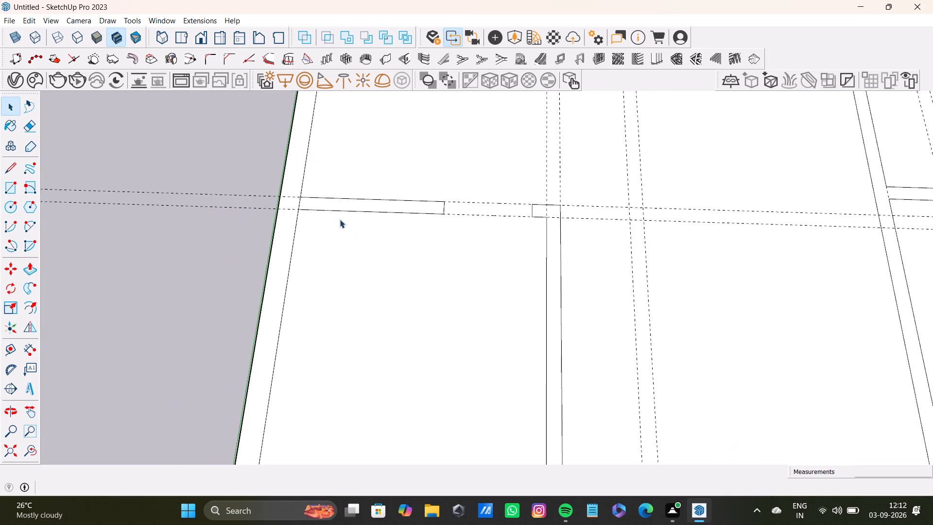
pyautogui.scroll(11, 340, 219)
pyautogui.click(291, 199)
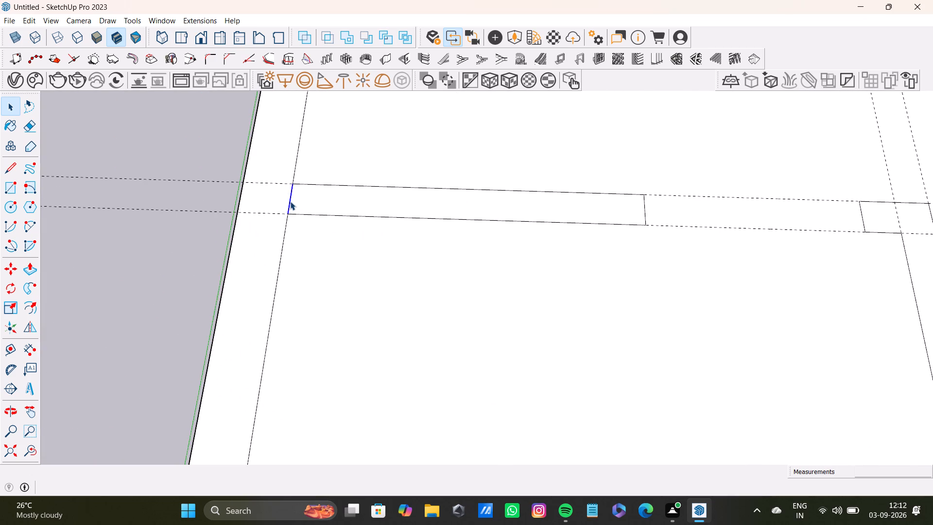
pyautogui.press('Delete')
# Delete the line dividing the 12' partition from the red-axis perimeter wall.
pyautogui.scroll(-14, 411, 264)
pyautogui.keyDown('shift'); pyautogui.moveTo(439, 303); pyautogui.dragTo(423, 165, button='middle'); pyautogui.keyUp('shift')
pyautogui.scroll(2, 500, 344)
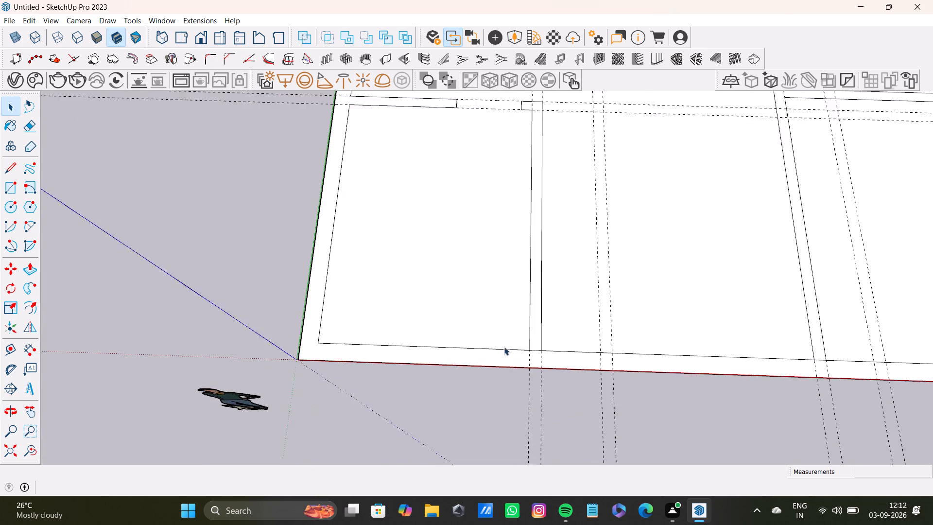
pyautogui.scroll(6, 504, 347)
pyautogui.click(546, 355)
pyautogui.press('Delete')
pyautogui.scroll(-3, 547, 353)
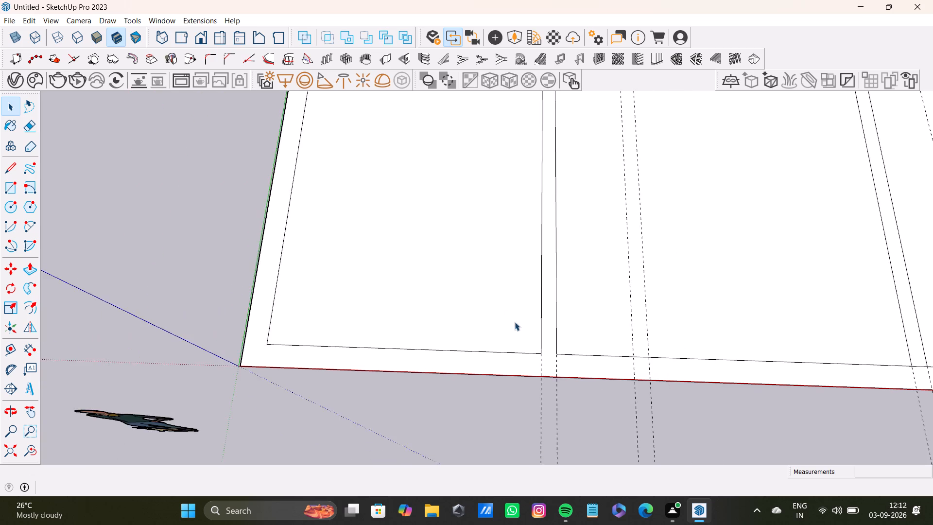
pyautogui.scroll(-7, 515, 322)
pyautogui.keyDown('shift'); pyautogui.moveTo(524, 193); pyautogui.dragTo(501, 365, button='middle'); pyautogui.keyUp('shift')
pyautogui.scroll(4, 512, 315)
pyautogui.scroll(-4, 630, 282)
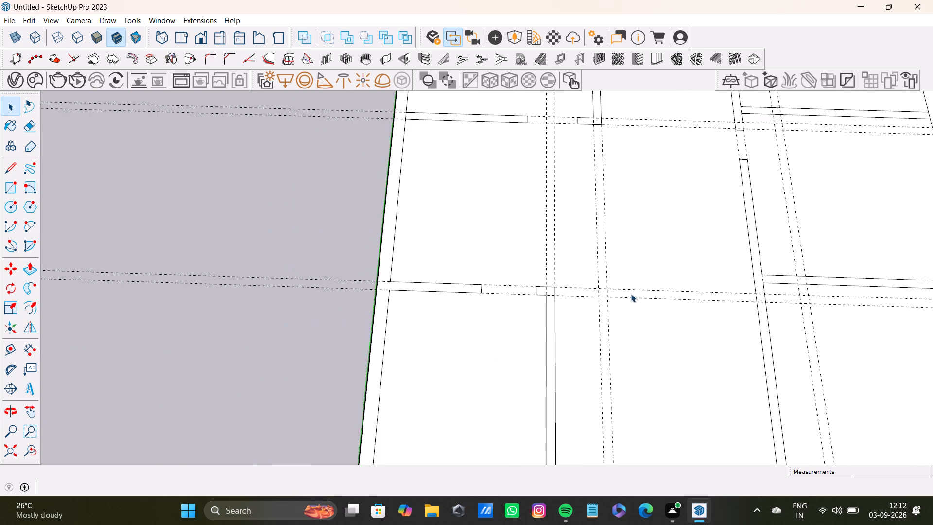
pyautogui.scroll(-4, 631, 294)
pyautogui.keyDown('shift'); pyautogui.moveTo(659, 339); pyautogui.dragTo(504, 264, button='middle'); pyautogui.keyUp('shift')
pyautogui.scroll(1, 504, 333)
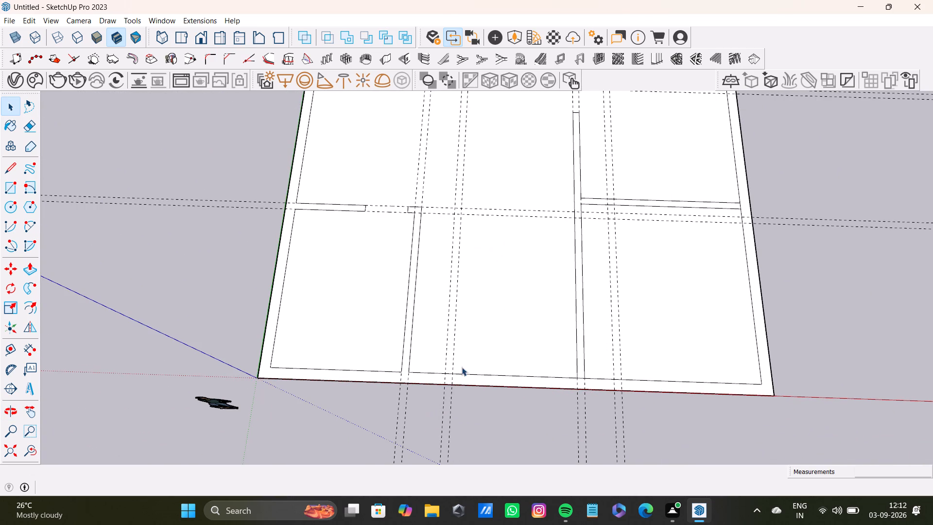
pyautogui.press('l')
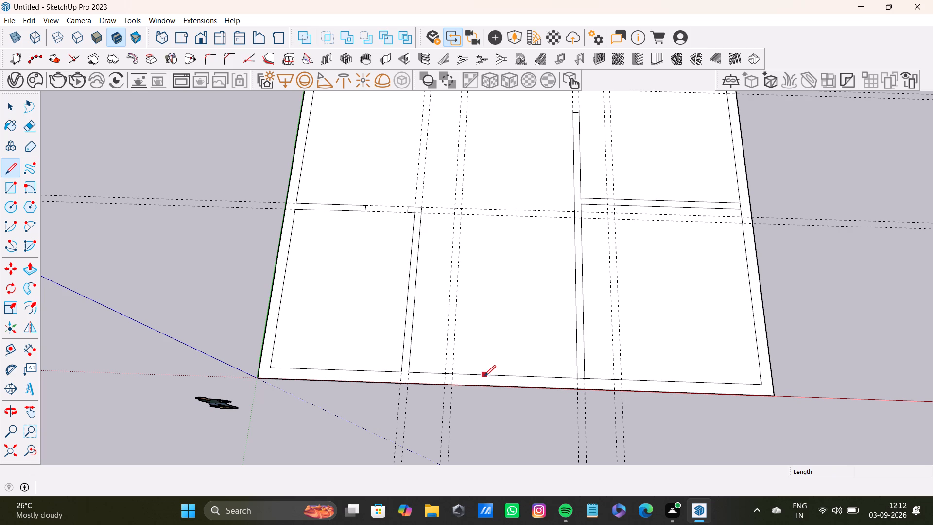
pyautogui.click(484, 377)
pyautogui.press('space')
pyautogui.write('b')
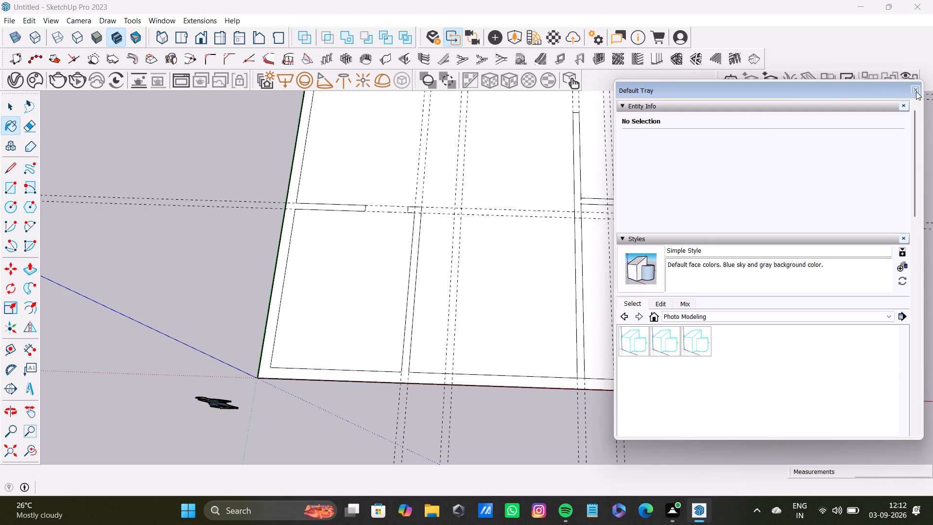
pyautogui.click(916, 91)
# Add a guide 4'10" inward from the red-axis perimeter wall's inner edge and a parallel guide 6" beyond it.
pyautogui.press('t')
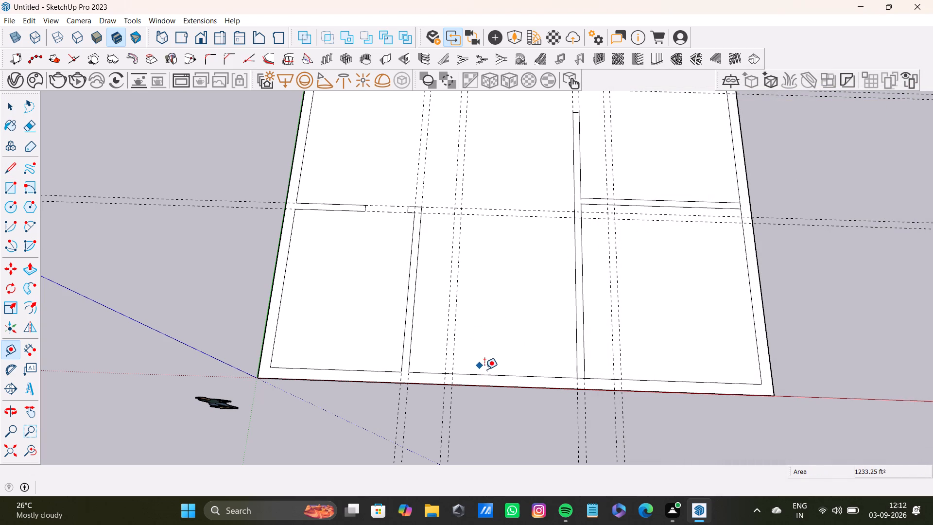
pyautogui.click(488, 374)
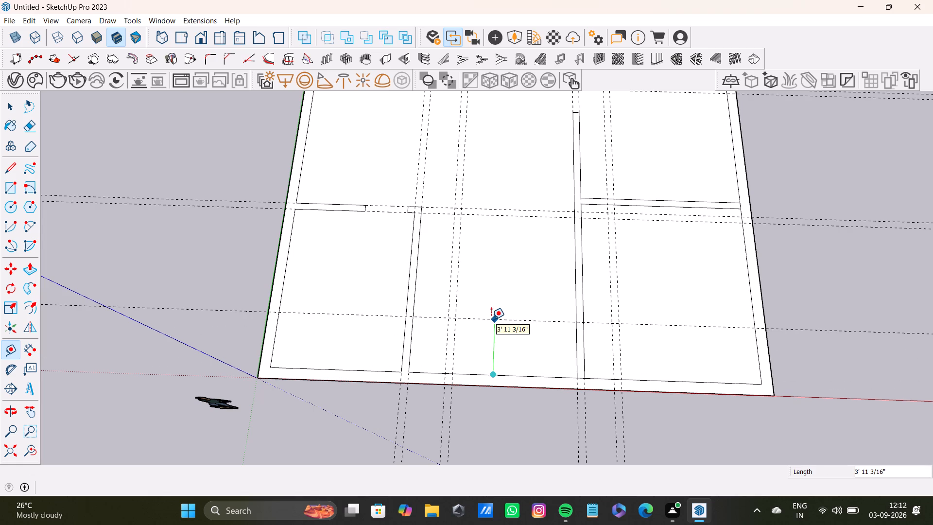
pyautogui.write("4'")
pyautogui.write('10"')
pyautogui.press('Return')
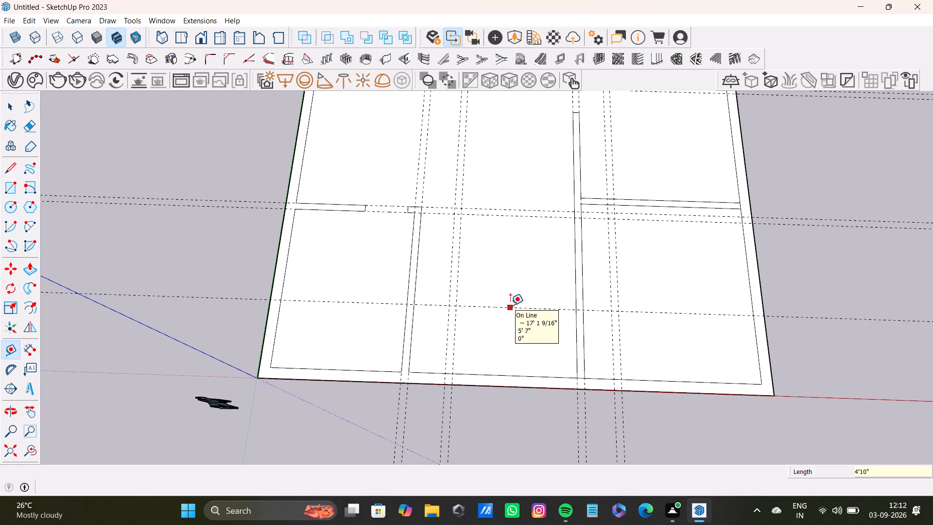
pyautogui.click(510, 305)
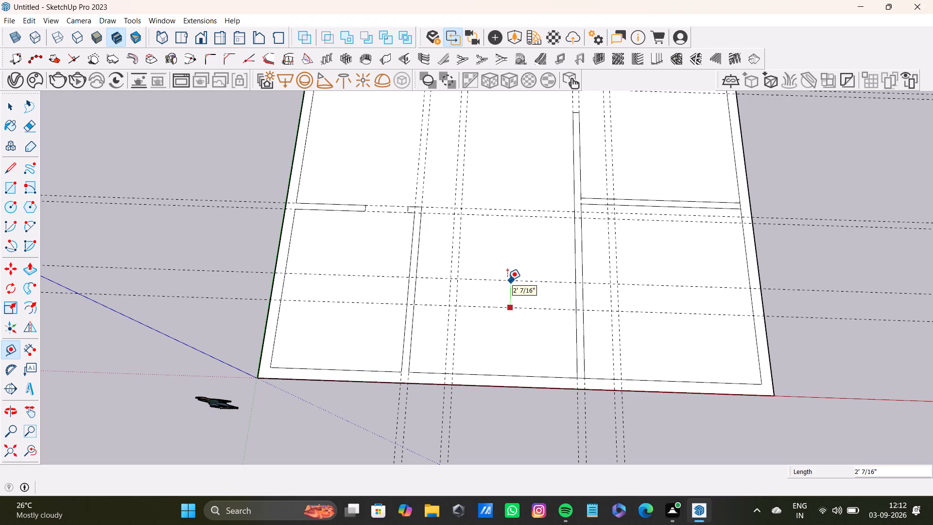
pyautogui.write('6"')
pyautogui.press('Return')
pyautogui.press('space')
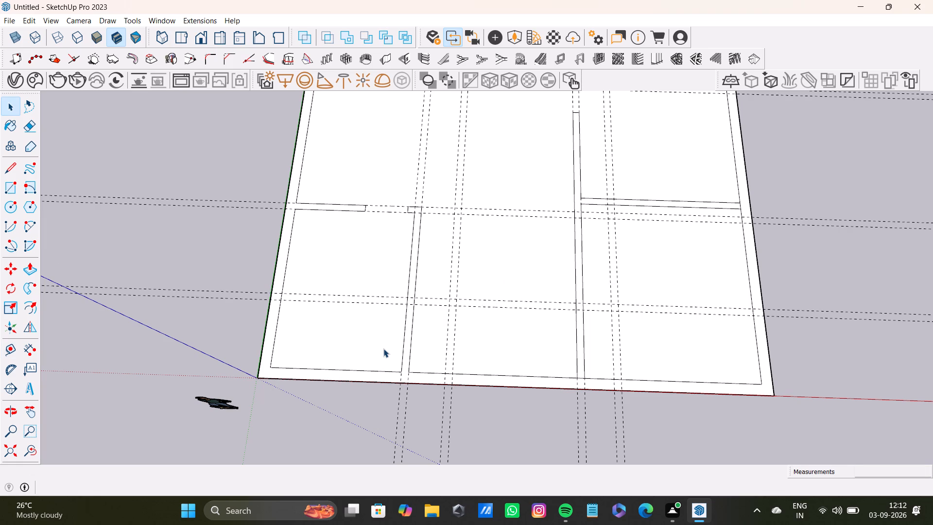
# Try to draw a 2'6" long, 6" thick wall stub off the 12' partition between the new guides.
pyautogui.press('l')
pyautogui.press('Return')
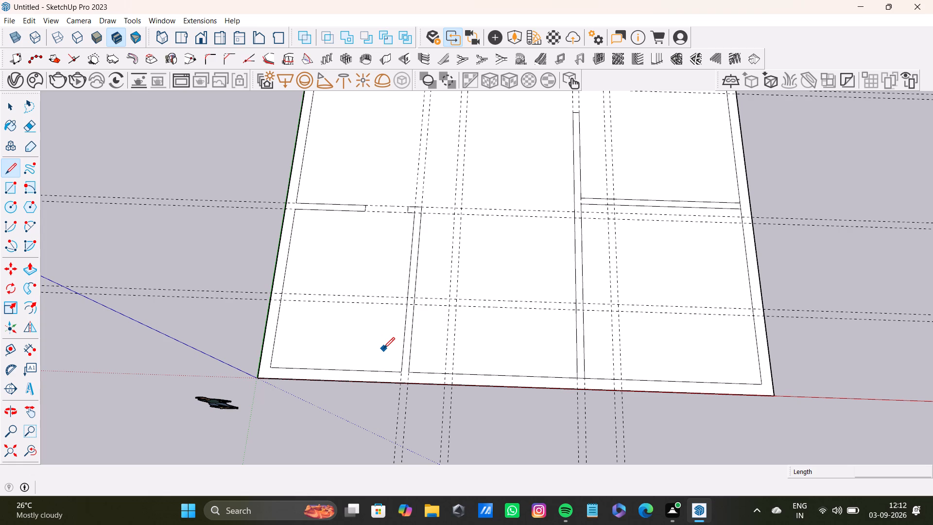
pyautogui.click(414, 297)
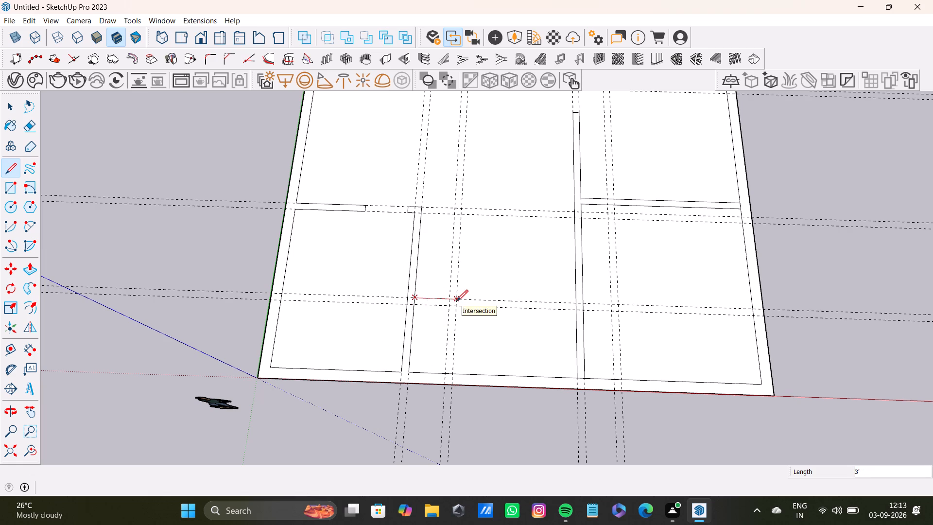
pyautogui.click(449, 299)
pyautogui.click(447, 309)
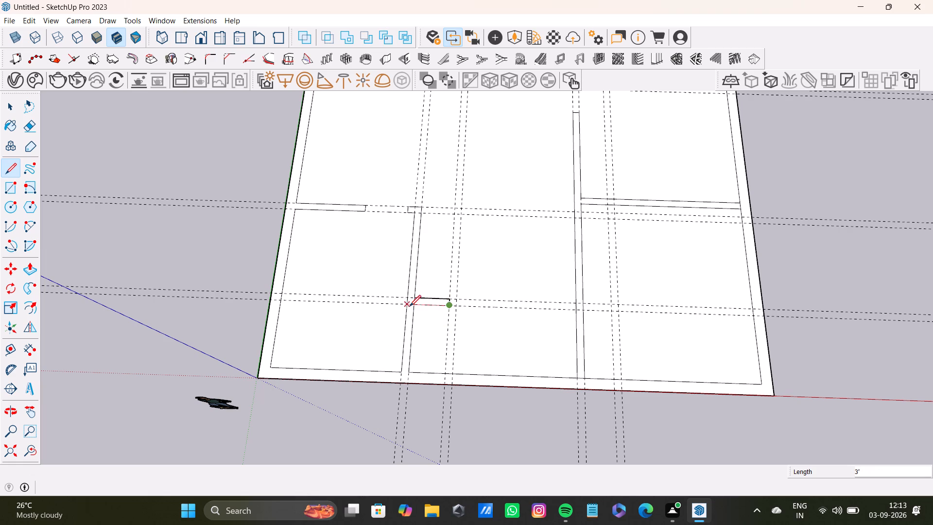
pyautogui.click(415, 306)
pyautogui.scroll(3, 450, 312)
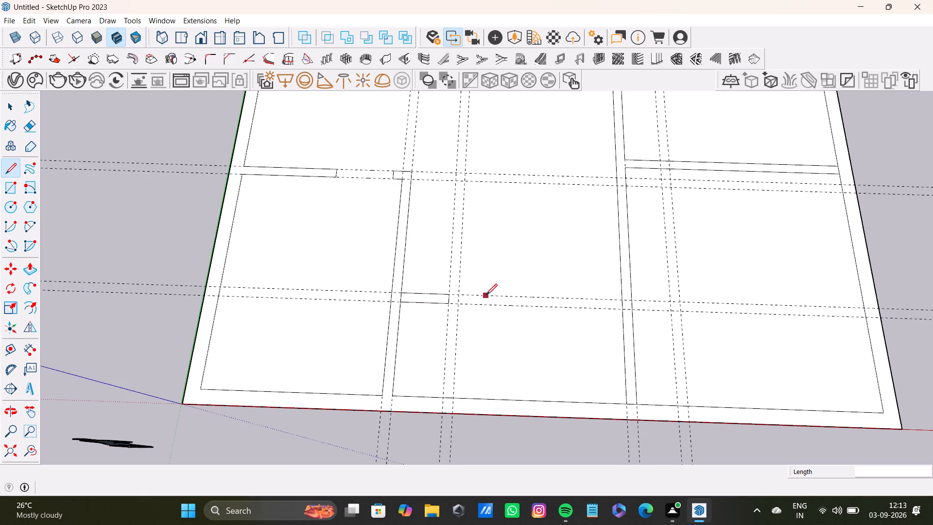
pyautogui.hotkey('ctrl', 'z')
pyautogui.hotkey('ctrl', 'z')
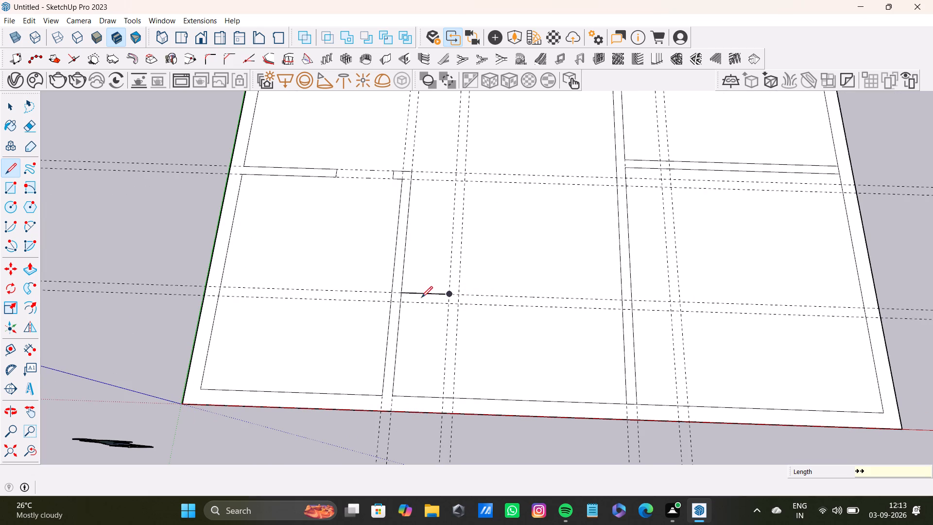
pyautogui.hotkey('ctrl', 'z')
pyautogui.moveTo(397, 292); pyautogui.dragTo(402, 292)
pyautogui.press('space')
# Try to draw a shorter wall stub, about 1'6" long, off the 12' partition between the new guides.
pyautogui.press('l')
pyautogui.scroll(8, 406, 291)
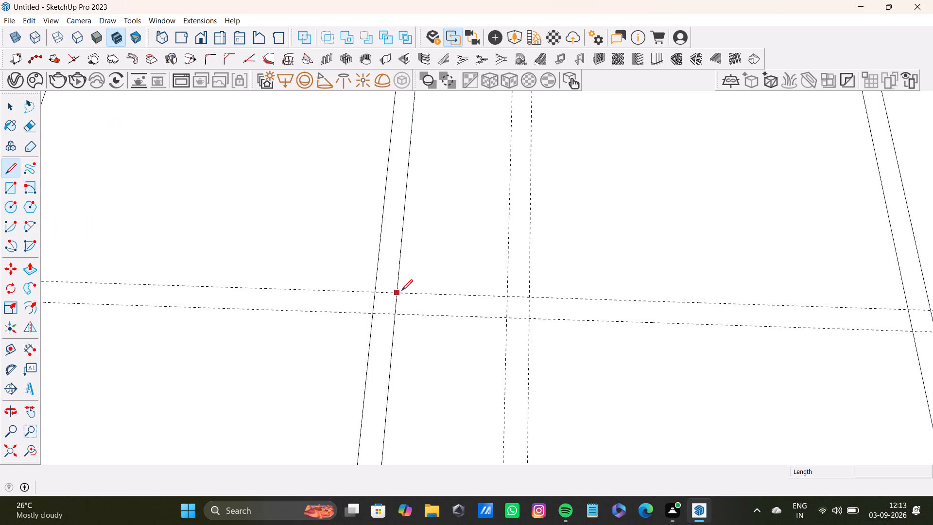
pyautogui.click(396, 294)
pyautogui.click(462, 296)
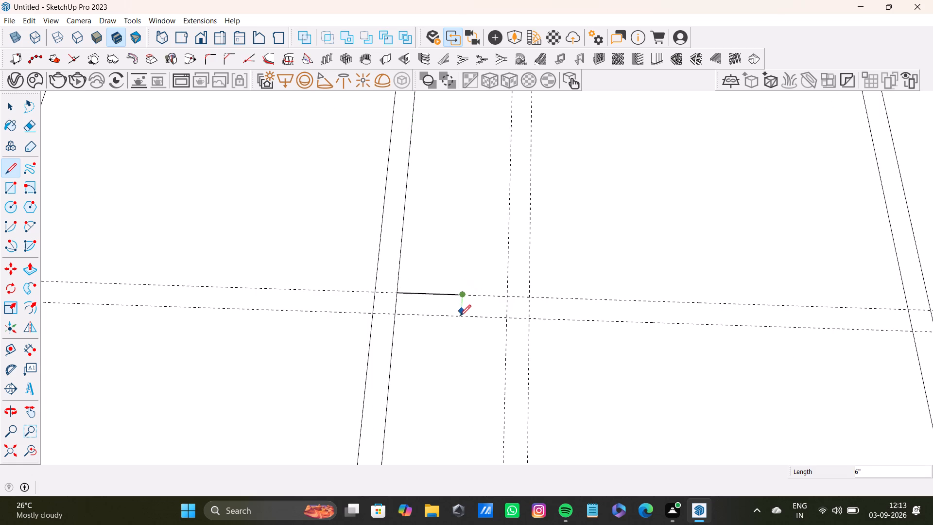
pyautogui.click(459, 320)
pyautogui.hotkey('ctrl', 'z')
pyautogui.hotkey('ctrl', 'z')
# Draw a 6" thick wall stub about 1'5" long off the 12' partition between the new guides.
pyautogui.click(395, 293)
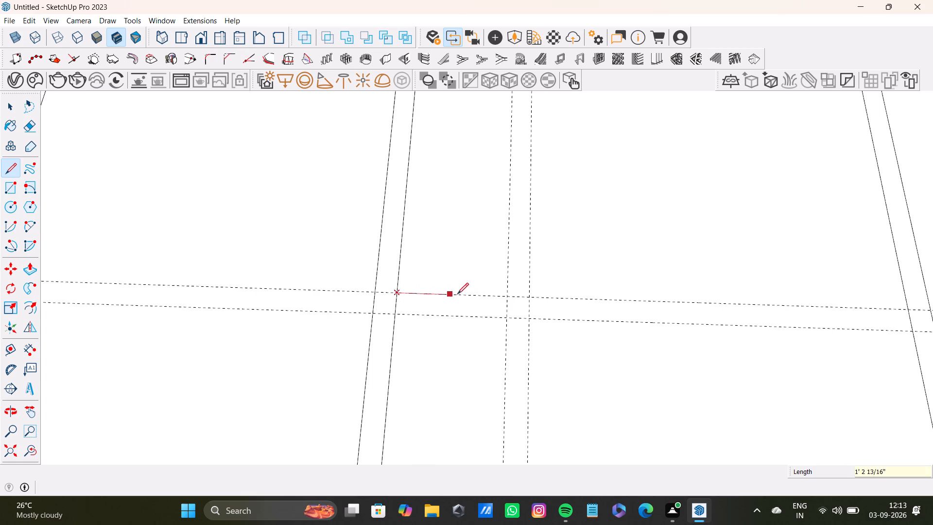
pyautogui.click(461, 296)
pyautogui.click(456, 319)
pyautogui.click(398, 316)
# Draw a 6" thick partition about 7'7" long along the same guides to the opposite long partition, leaving an opening beside the stub.
pyautogui.scroll(-9, 501, 311)
pyautogui.keyDown('shift'); pyautogui.moveTo(503, 314); pyautogui.dragTo(448, 307, button='middle'); pyautogui.keyUp('shift')
pyautogui.scroll(6, 444, 304)
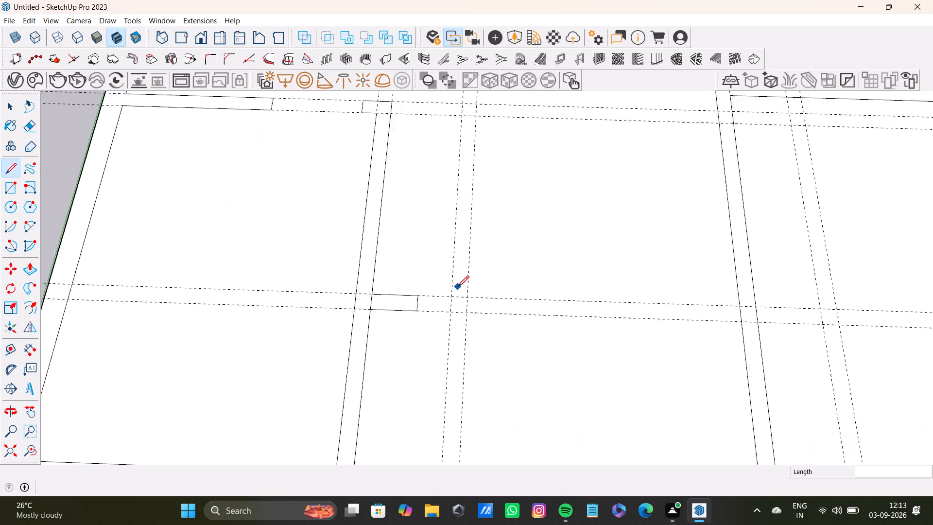
pyautogui.scroll(1, 458, 287)
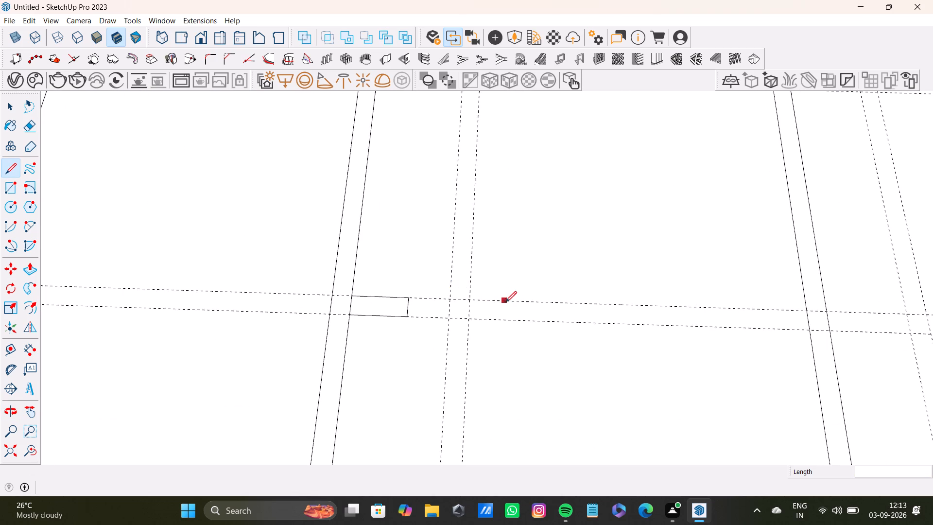
pyautogui.click(504, 302)
pyautogui.click(500, 321)
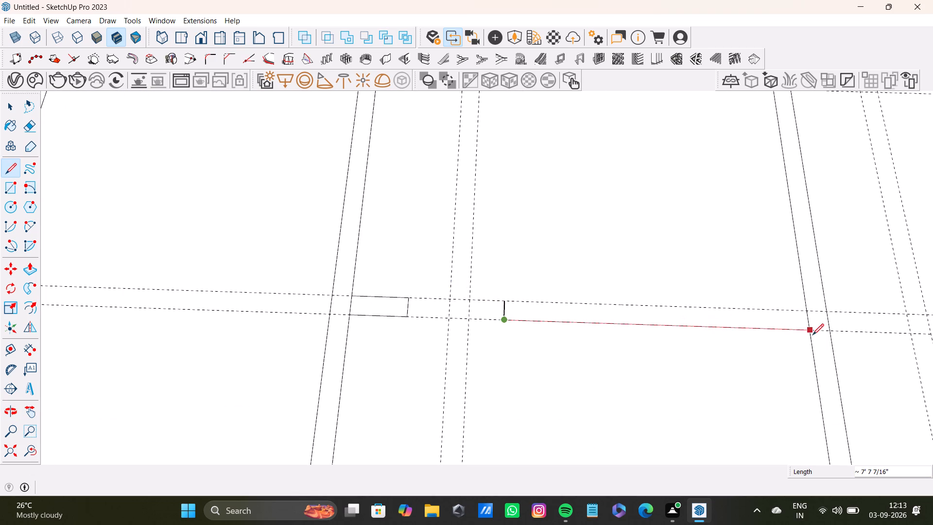
pyautogui.click(812, 332)
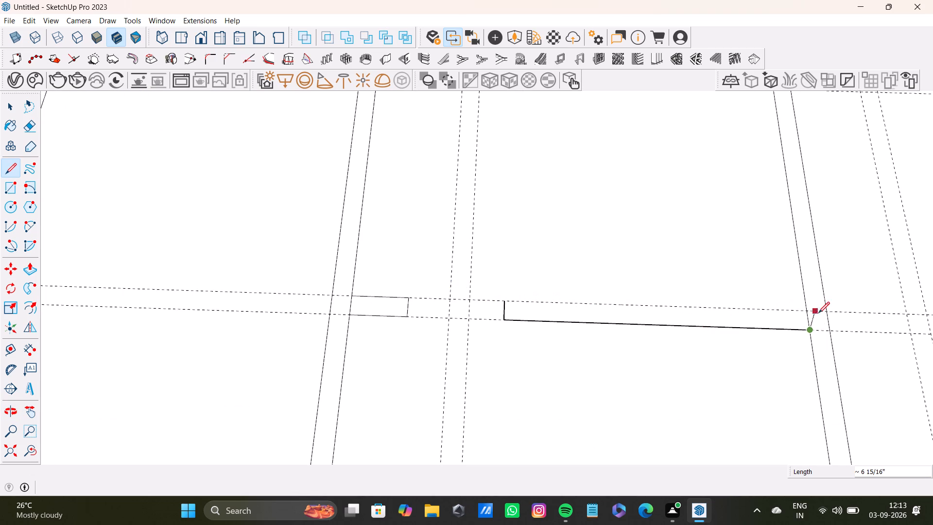
pyautogui.click(808, 309)
pyautogui.moveTo(508, 300); pyautogui.dragTo(512, 299)
pyautogui.click(807, 315)
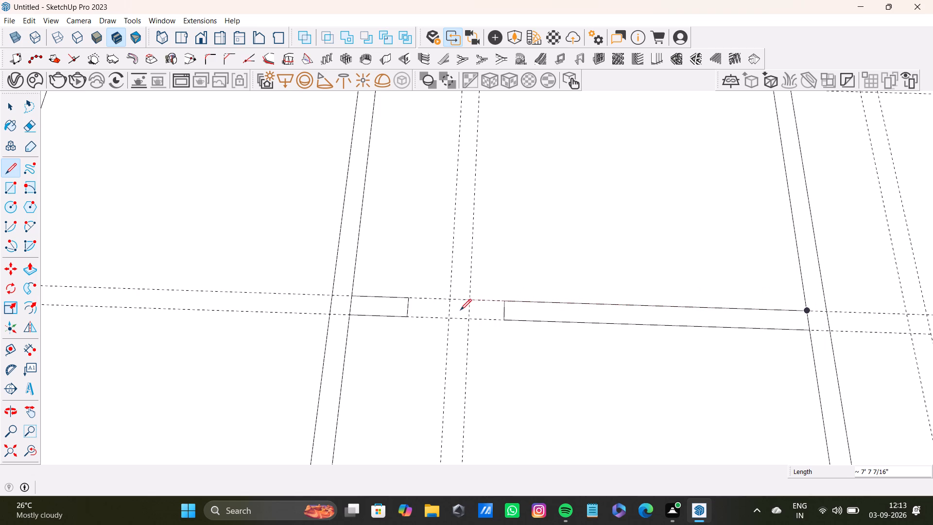
pyautogui.press('space')
# Delete the line dividing the new wall stub from the 12' partition.
pyautogui.scroll(-5, 439, 276)
pyautogui.scroll(-4, 437, 202)
pyautogui.keyDown('shift'); pyautogui.moveTo(459, 232); pyautogui.dragTo(463, 267, button='middle'); pyautogui.keyUp('shift')
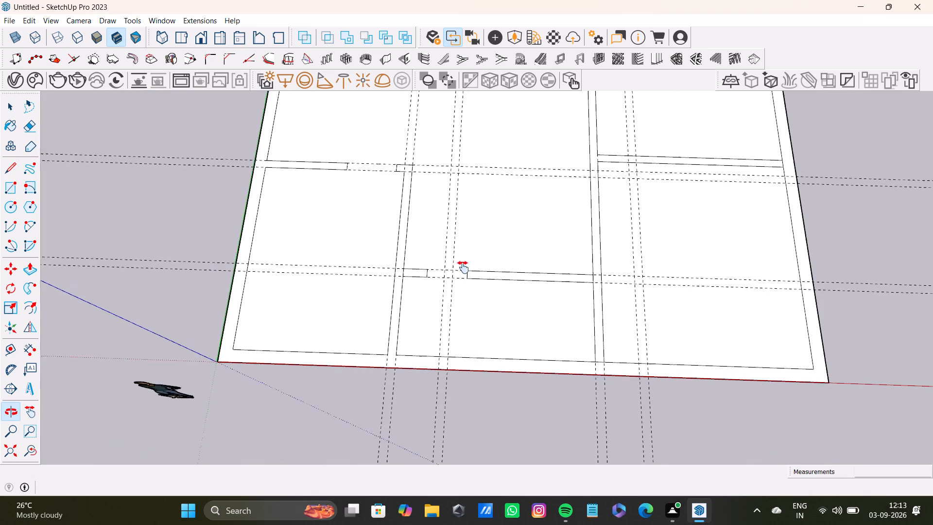
pyautogui.keyDown('shift'); pyautogui.moveTo(463, 267); pyautogui.dragTo(457, 381, button='middle'); pyautogui.keyUp('shift')
pyautogui.scroll(12, 380, 435)
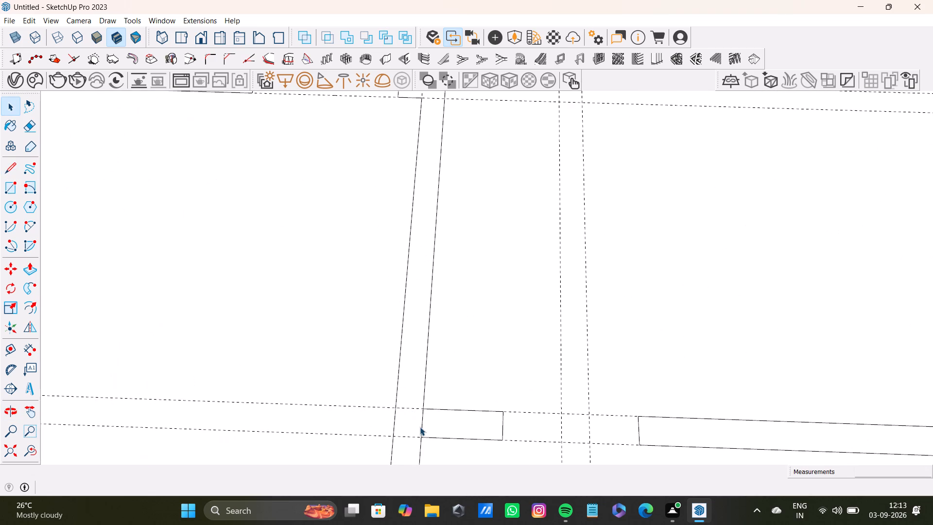
pyautogui.click(420, 427)
pyautogui.press('Delete')
# Delete the line dividing the new 7'7" partition from the long partition it meets.
pyautogui.scroll(-9, 471, 426)
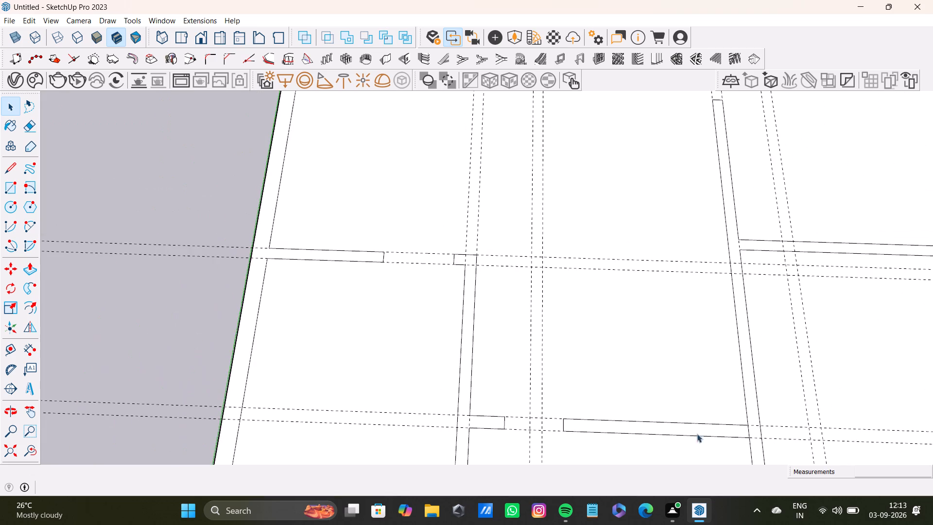
pyautogui.scroll(3, 735, 423)
pyautogui.click(751, 437)
pyautogui.press('Delete')
# Delete the line dividing that long partition from the red-axis perimeter wall.
pyautogui.scroll(-10, 739, 437)
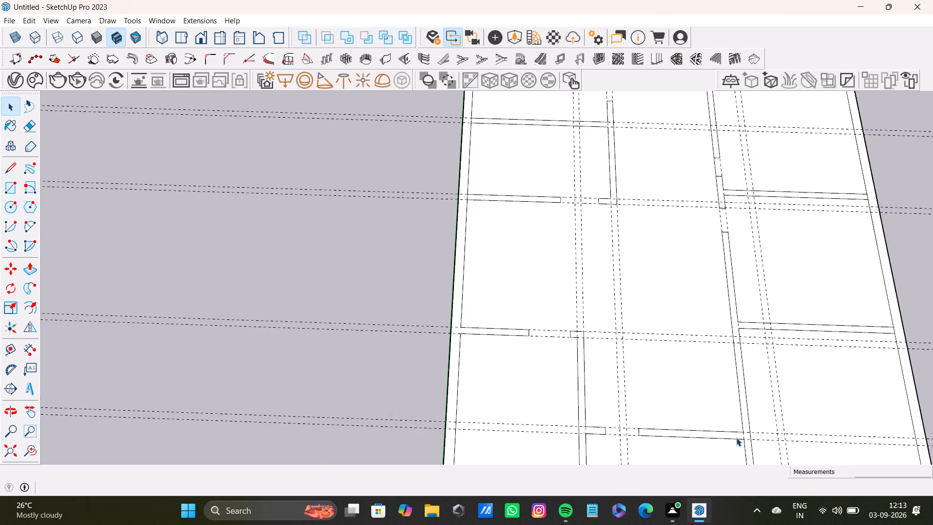
pyautogui.keyDown('shift'); pyautogui.moveTo(736, 437); pyautogui.dragTo(670, 288, button='middle'); pyautogui.keyUp('shift')
pyautogui.scroll(6, 686, 351)
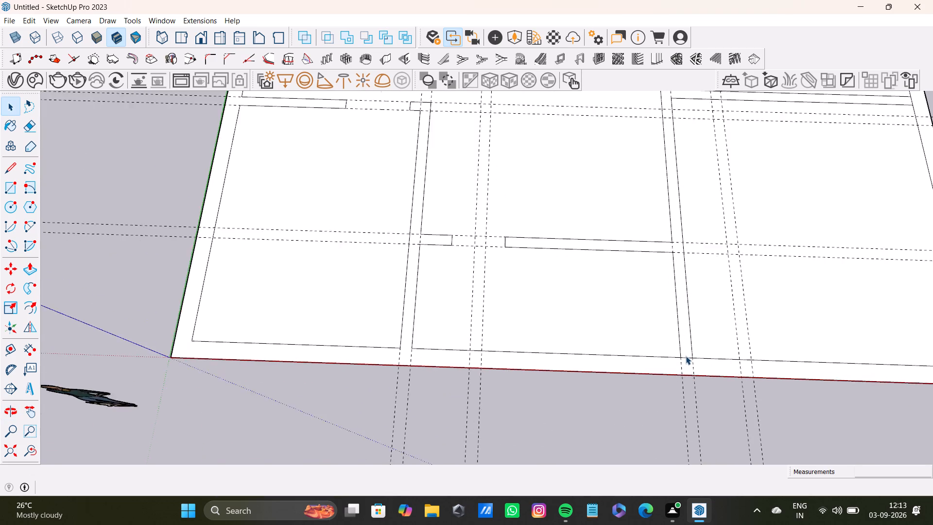
pyautogui.scroll(7, 686, 356)
pyautogui.click(687, 358)
pyautogui.press('Delete')
# Delete the short line dividing the cross partition nearest the red axis from the perimeter wall opposite the green axis.
pyautogui.scroll(-9, 686, 351)
pyautogui.keyDown('shift'); pyautogui.moveTo(665, 277); pyautogui.dragTo(583, 358, button='middle'); pyautogui.keyUp('shift')
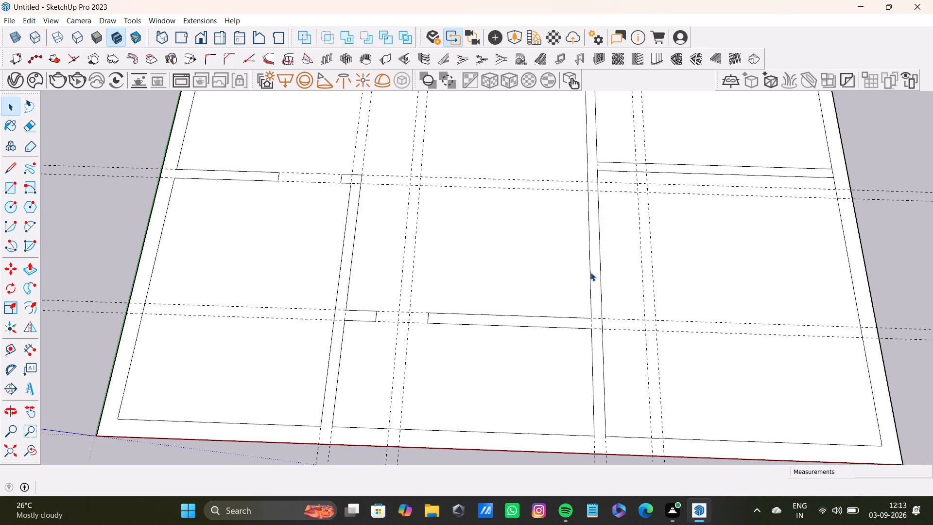
pyautogui.scroll(4, 614, 195)
pyautogui.keyDown('shift'); pyautogui.moveTo(614, 195); pyautogui.dragTo(470, 311, button='middle'); pyautogui.keyUp('shift')
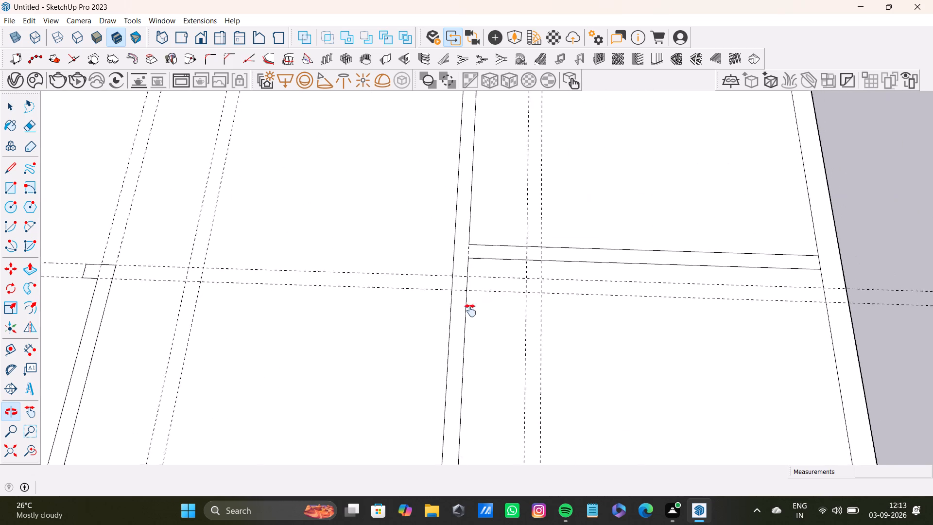
pyautogui.keyDown('shift'); pyautogui.moveTo(470, 311); pyautogui.dragTo(451, 334, button='middle'); pyautogui.keyUp('shift')
pyautogui.keyDown('shift'); pyautogui.scroll(4, 761, 300); pyautogui.keyUp('shift')
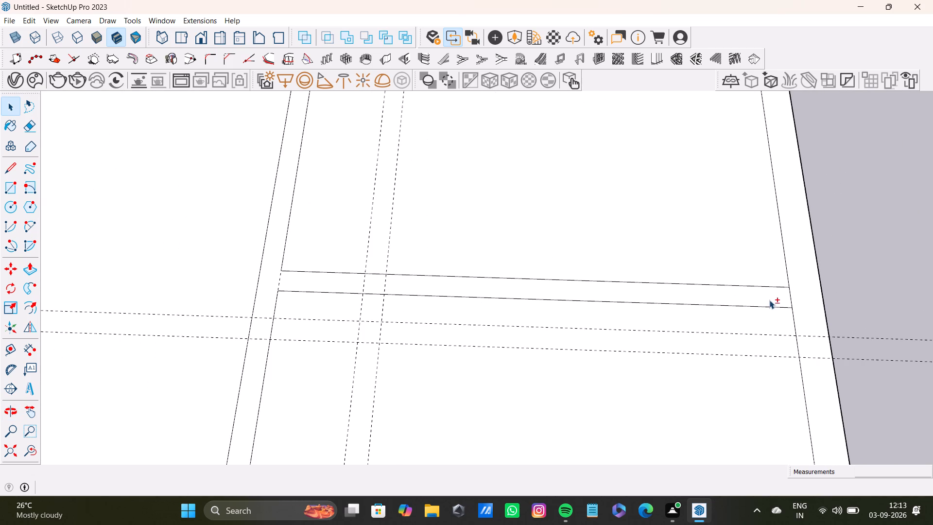
pyautogui.keyDown('shift'); pyautogui.click(792, 298); pyautogui.keyUp('shift')
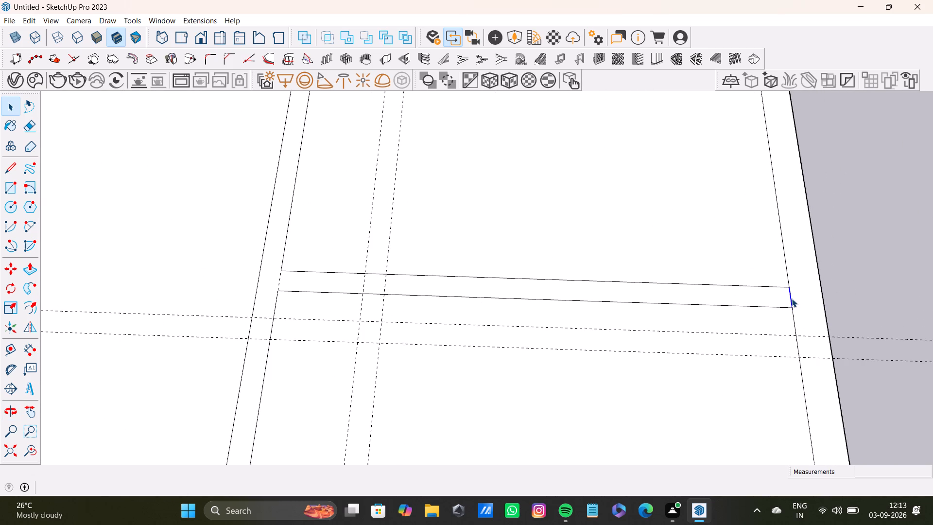
pyautogui.press('Delete')
# Delete the short line dividing the other cross partition, beside the long partition's openings, from the perimeter wall opposite the green axis.
pyautogui.scroll(-9, 488, 294)
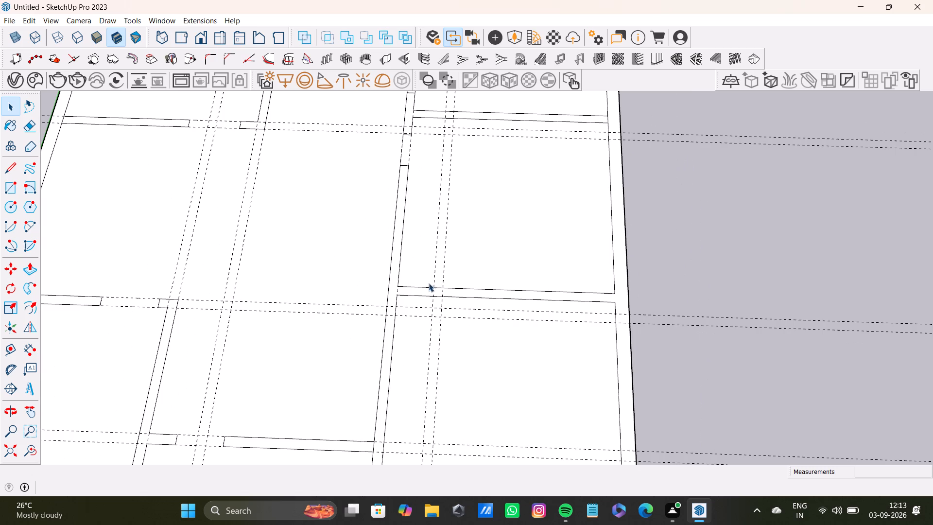
pyautogui.scroll(-5, 430, 281)
pyautogui.keyDown('shift'); pyautogui.moveTo(429, 281); pyautogui.dragTo(442, 399, button='middle'); pyautogui.keyUp('shift')
pyautogui.keyDown('shift'); pyautogui.scroll(9, 486, 286); pyautogui.keyUp('shift')
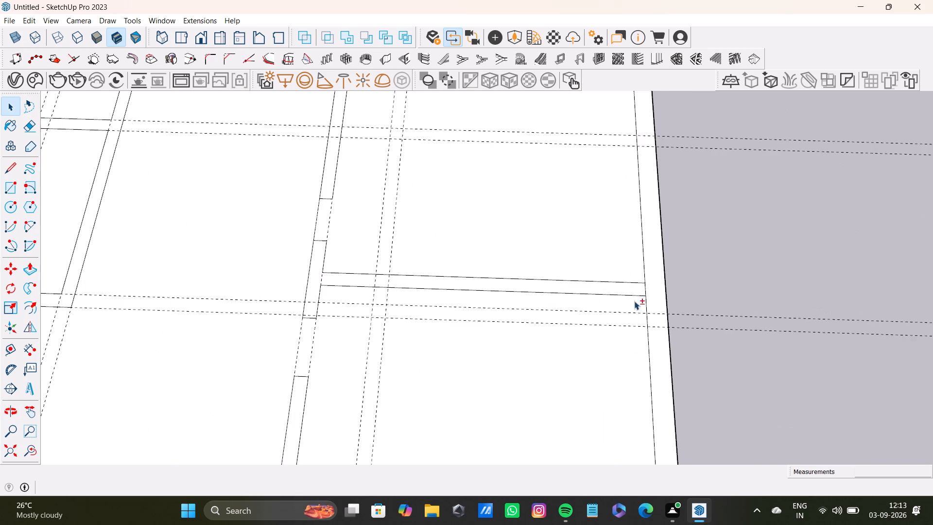
pyautogui.keyDown('shift'); pyautogui.scroll(2, 636, 300); pyautogui.keyUp('shift')
pyautogui.click(649, 287)
pyautogui.press('Delete')
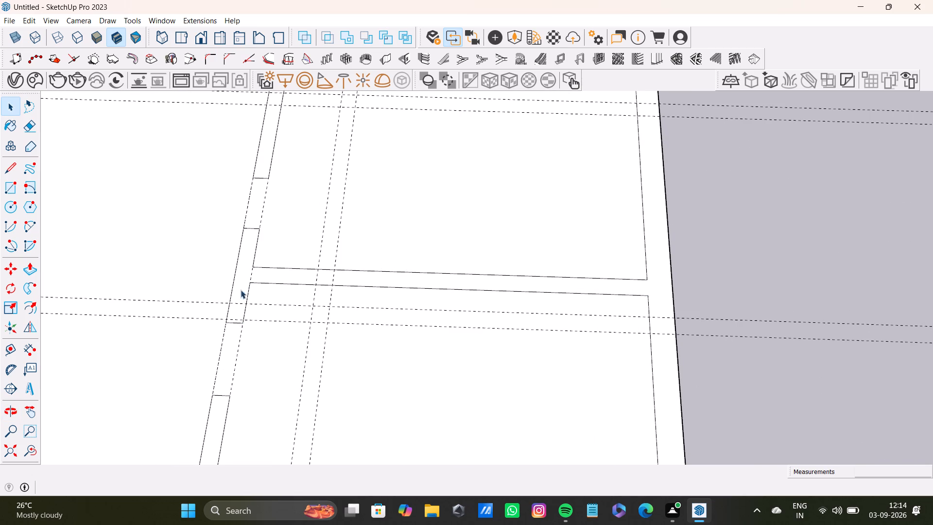
# Delete the two short lines dividing the long partition from the free-ended cross partition it meets near the far perimeter wall.
pyautogui.scroll(-8, 344, 274)
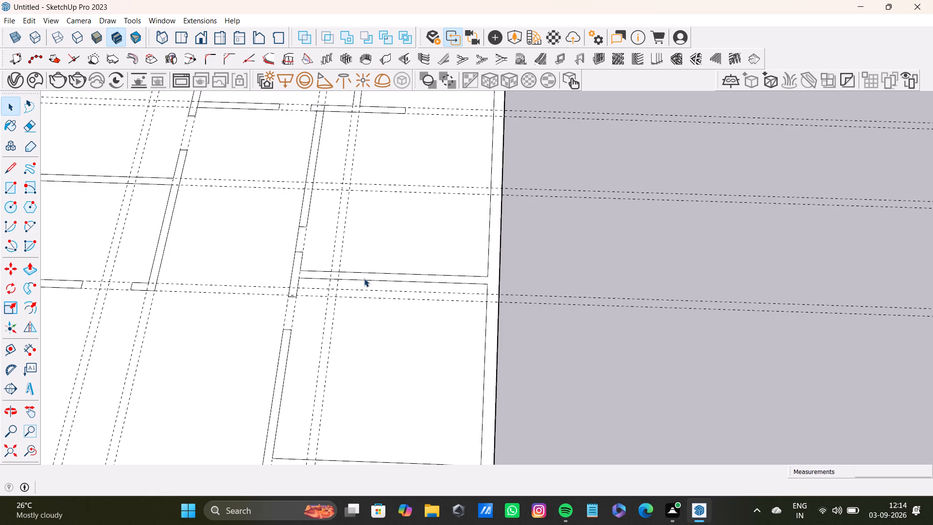
pyautogui.scroll(-4, 446, 284)
pyautogui.keyDown('shift'); pyautogui.moveTo(405, 275); pyautogui.dragTo(443, 351, button='middle'); pyautogui.keyUp('shift')
pyautogui.scroll(13, 426, 273)
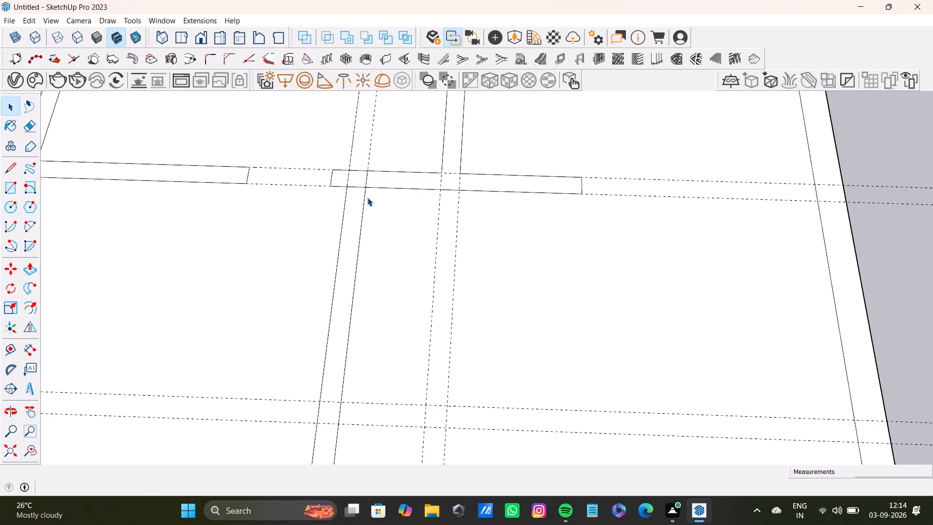
pyautogui.scroll(10, 367, 197)
pyautogui.click(374, 175)
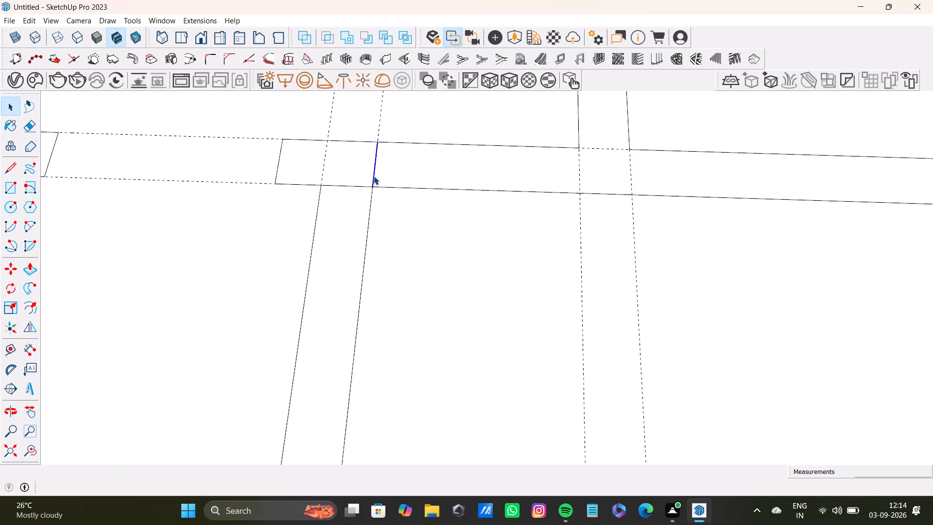
pyautogui.press('Delete')
pyautogui.click(339, 187)
pyautogui.press('Delete')
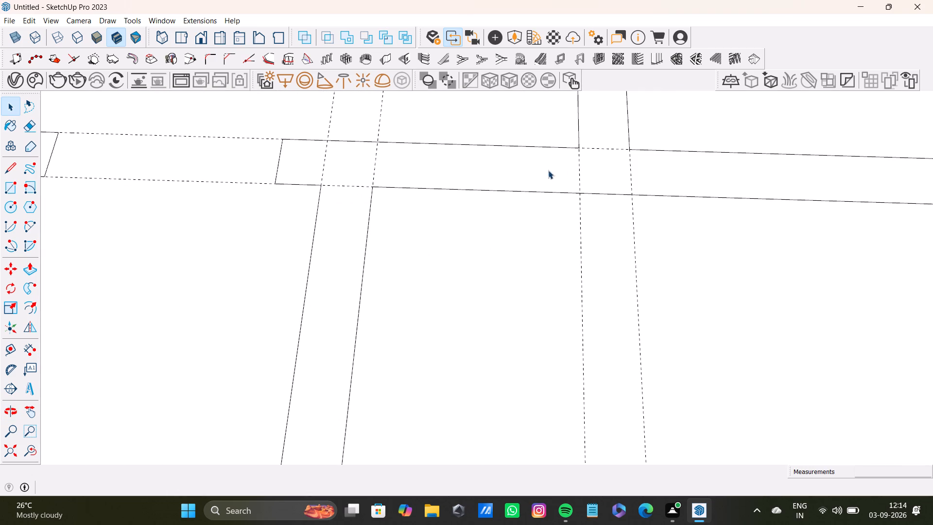
# Delete the short line dividing the neighbouring cross partition, across the opening, from the long partition nearer the green axis.
pyautogui.scroll(-19, 478, 191)
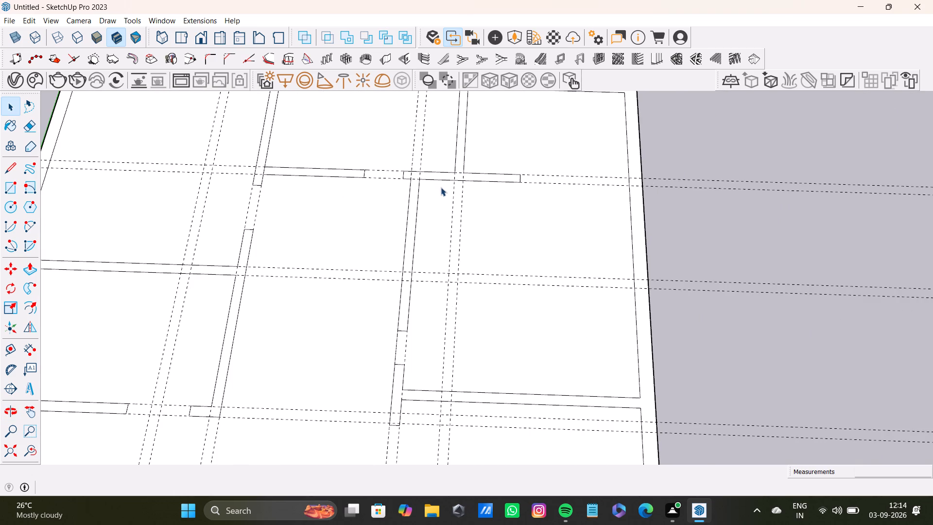
pyautogui.keyDown('shift'); pyautogui.moveTo(441, 187); pyautogui.dragTo(511, 295, button='middle'); pyautogui.keyUp('shift')
pyautogui.keyDown('shift'); pyautogui.scroll(9, 364, 247); pyautogui.keyUp('shift')
pyautogui.keyDown('shift'); pyautogui.moveTo(327, 301); pyautogui.dragTo(436, 298, button='middle'); pyautogui.keyUp('shift')
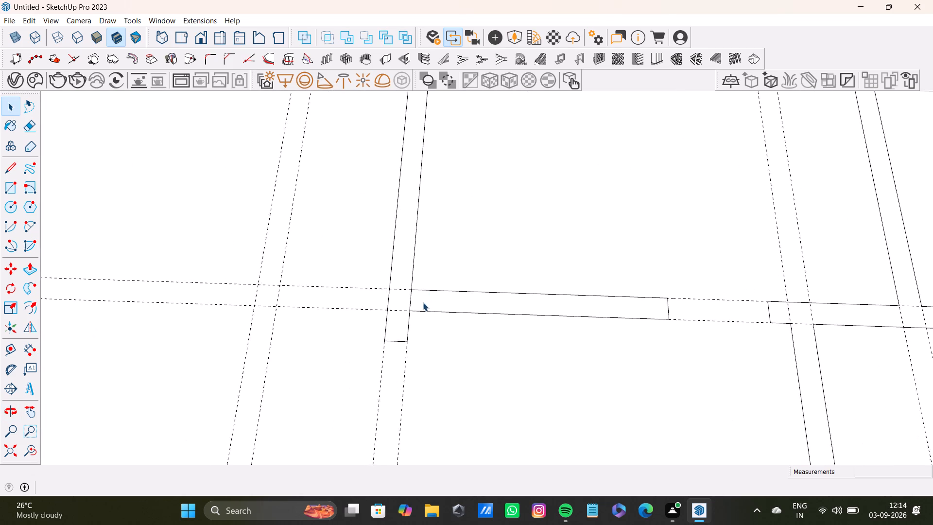
pyautogui.scroll(4, 423, 302)
pyautogui.click(403, 305)
pyautogui.press('Delete')
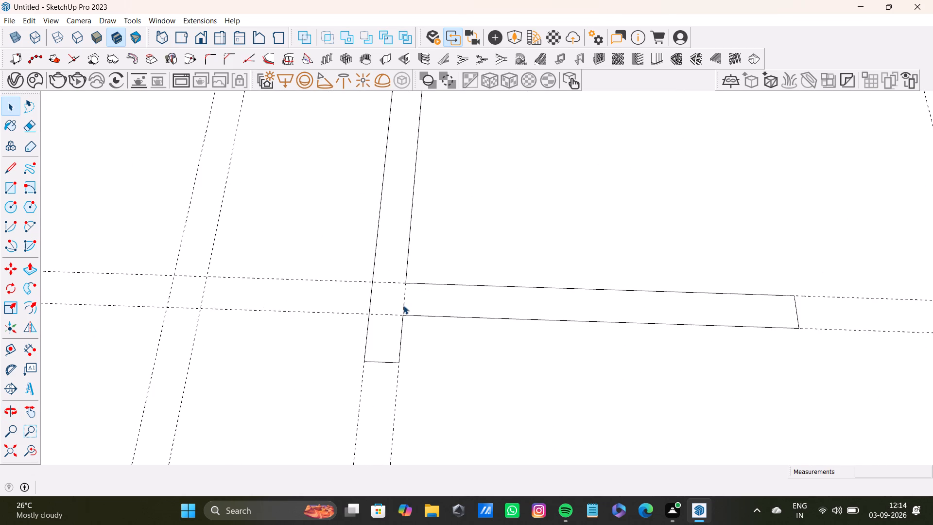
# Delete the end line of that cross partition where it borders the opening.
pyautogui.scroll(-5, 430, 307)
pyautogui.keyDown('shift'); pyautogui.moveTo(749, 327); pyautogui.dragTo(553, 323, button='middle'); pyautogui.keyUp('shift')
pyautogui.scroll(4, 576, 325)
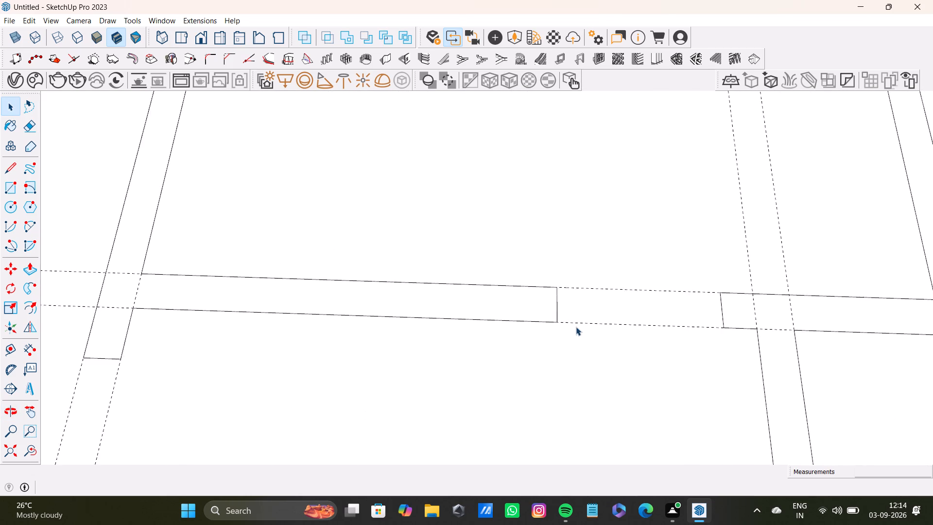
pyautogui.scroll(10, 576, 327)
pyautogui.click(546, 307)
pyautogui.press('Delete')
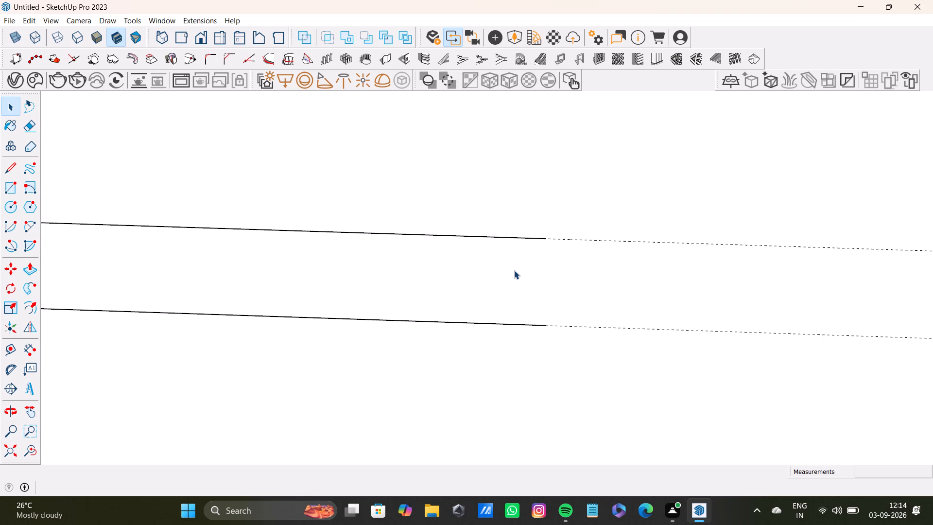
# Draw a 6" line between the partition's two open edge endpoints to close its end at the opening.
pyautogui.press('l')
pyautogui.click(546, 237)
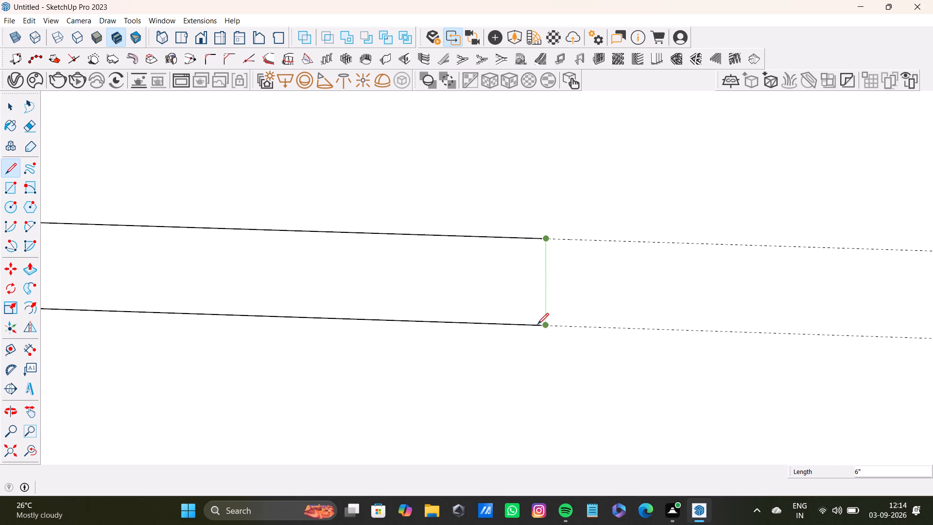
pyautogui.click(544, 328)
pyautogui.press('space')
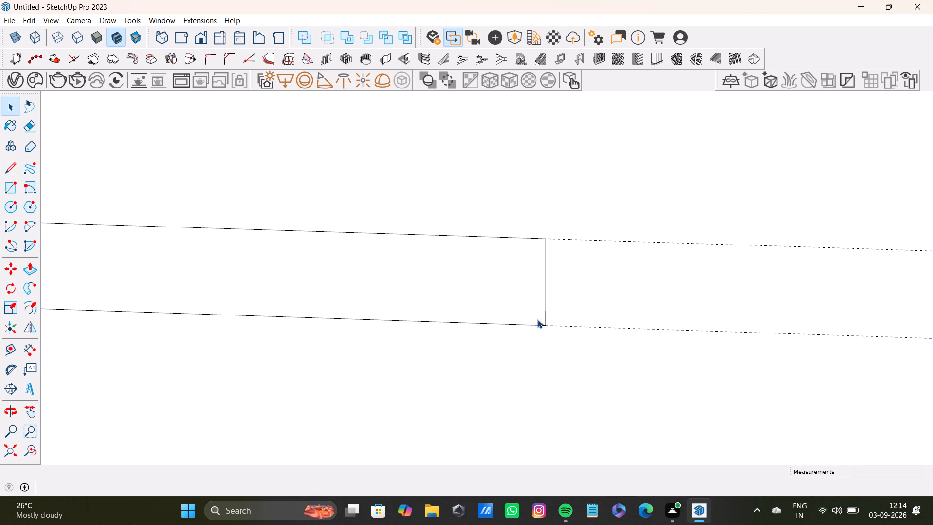
# Delete the short line dividing the partition nearer the green axis from the perimeter wall opposite the red axis.
pyautogui.scroll(-15, 526, 320)
pyautogui.moveTo(524, 340); pyautogui.dragTo(658, 165, button='middle')
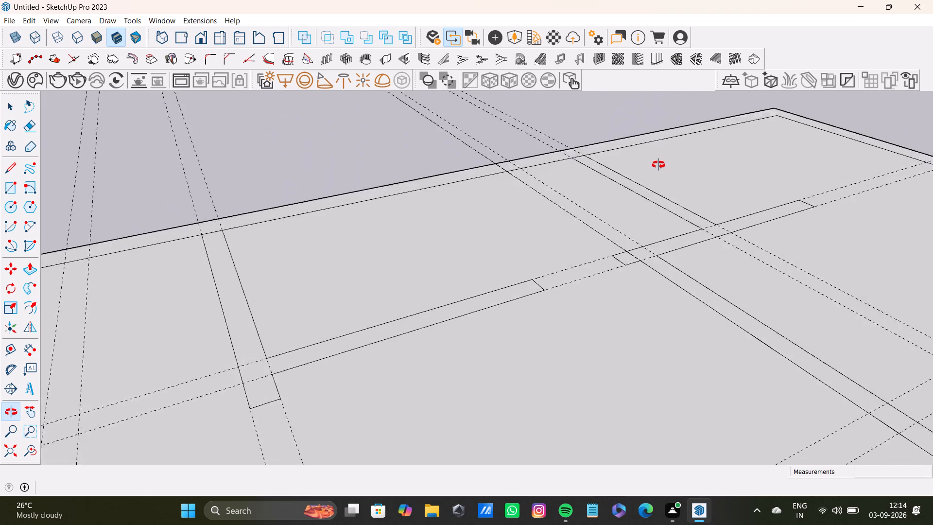
pyautogui.moveTo(658, 165); pyautogui.dragTo(532, 177, button='middle')
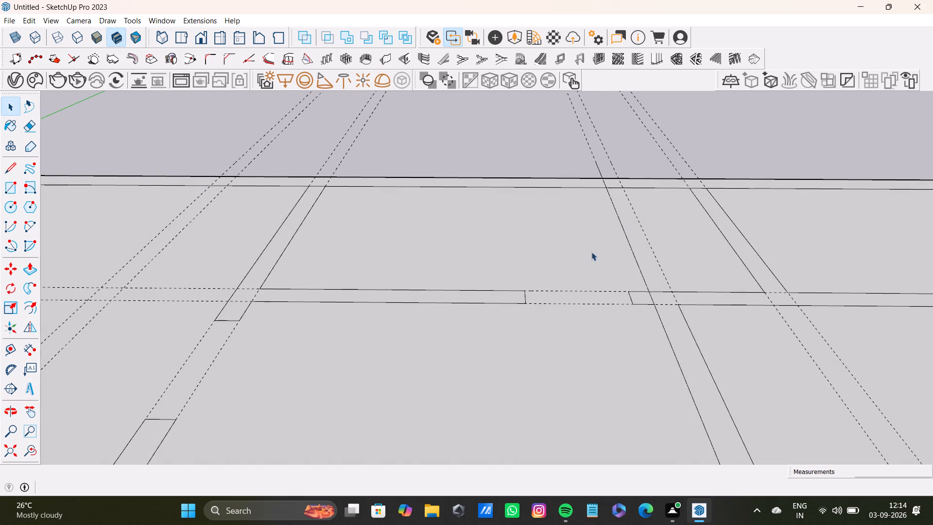
pyautogui.scroll(-8, 591, 252)
pyautogui.scroll(1, 570, 265)
pyautogui.moveTo(570, 260); pyautogui.dragTo(593, 276, button='middle')
pyautogui.moveTo(564, 262); pyautogui.dragTo(565, 379, button='middle')
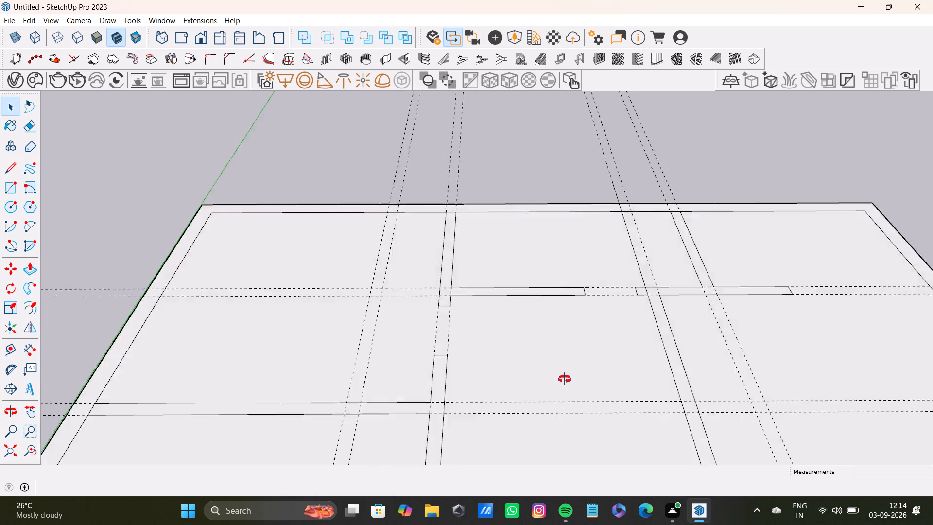
pyautogui.moveTo(565, 379); pyautogui.dragTo(562, 419, button='middle')
pyautogui.scroll(9, 442, 186)
pyautogui.click(457, 163)
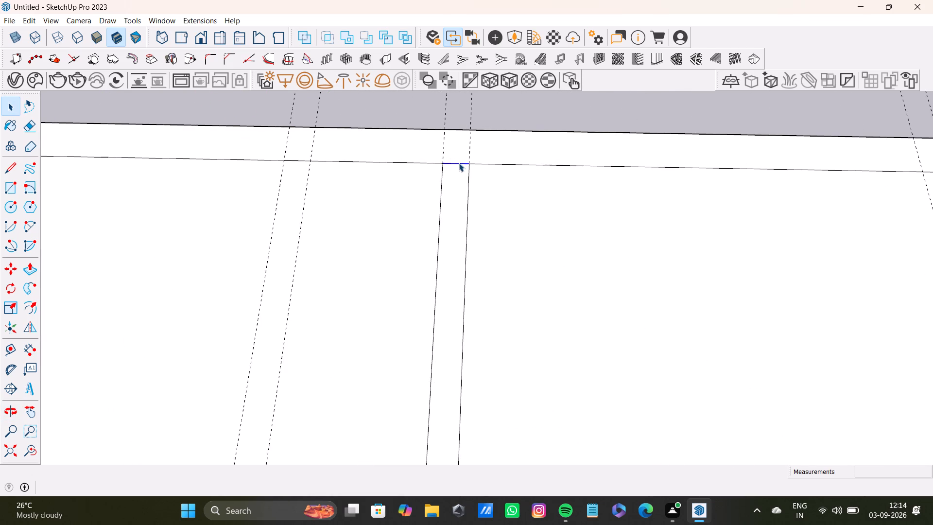
pyautogui.press('Delete')
# Delete the short line dividing the other partition from the perimeter wall opposite the red axis.
pyautogui.scroll(-9, 567, 200)
pyautogui.moveTo(567, 207); pyautogui.dragTo(391, 217, button='middle')
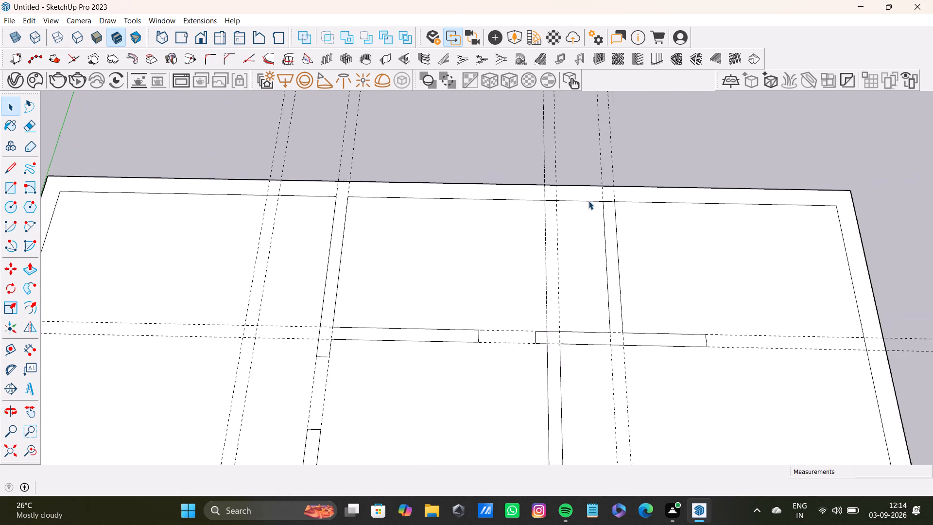
pyautogui.scroll(8, 588, 201)
pyautogui.click(622, 206)
pyautogui.press('Delete')
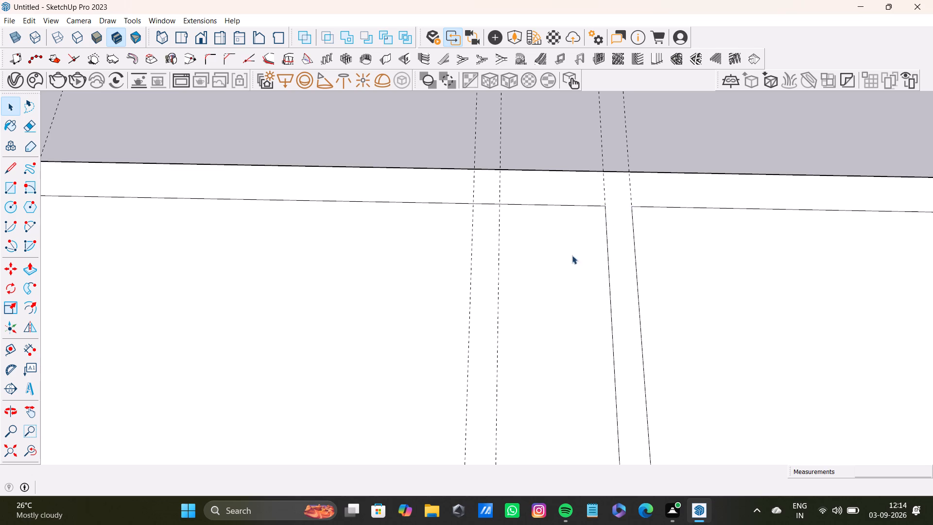
# Delete the short line dividing the full-length cross partition from the green-axis perimeter wall.
pyautogui.scroll(-15, 570, 260)
pyautogui.keyDown('shift'); pyautogui.moveTo(553, 295); pyautogui.dragTo(679, 265, button='middle'); pyautogui.keyUp('shift')
pyautogui.keyDown('shift'); pyautogui.scroll(5, 370, 310); pyautogui.keyUp('shift')
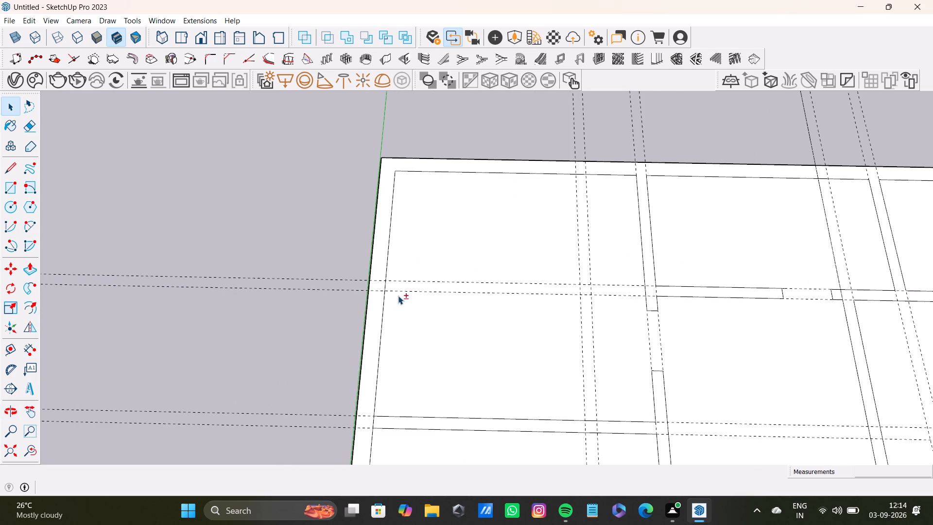
pyautogui.scroll(-4, 653, 360)
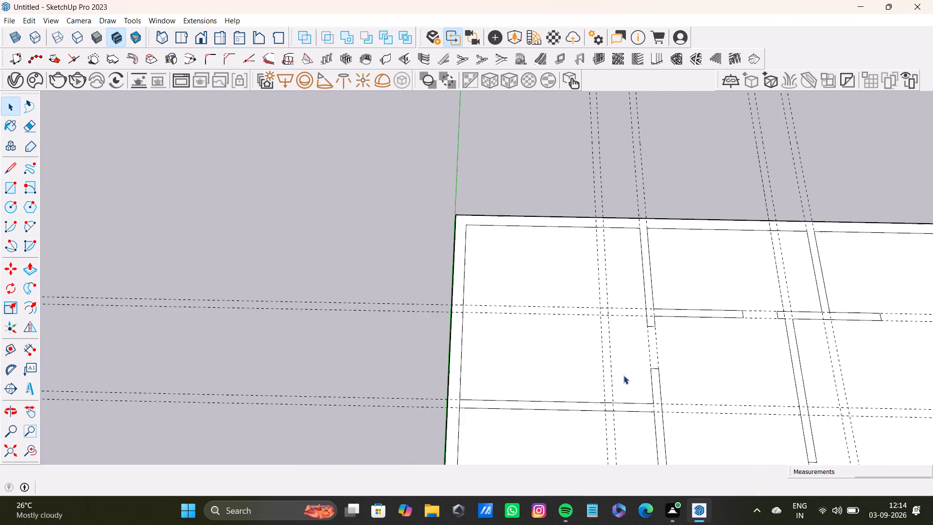
pyautogui.keyDown('shift'); pyautogui.moveTo(553, 386); pyautogui.dragTo(515, 264, button='middle'); pyautogui.keyUp('shift')
pyautogui.scroll(9, 445, 290)
pyautogui.click(398, 279)
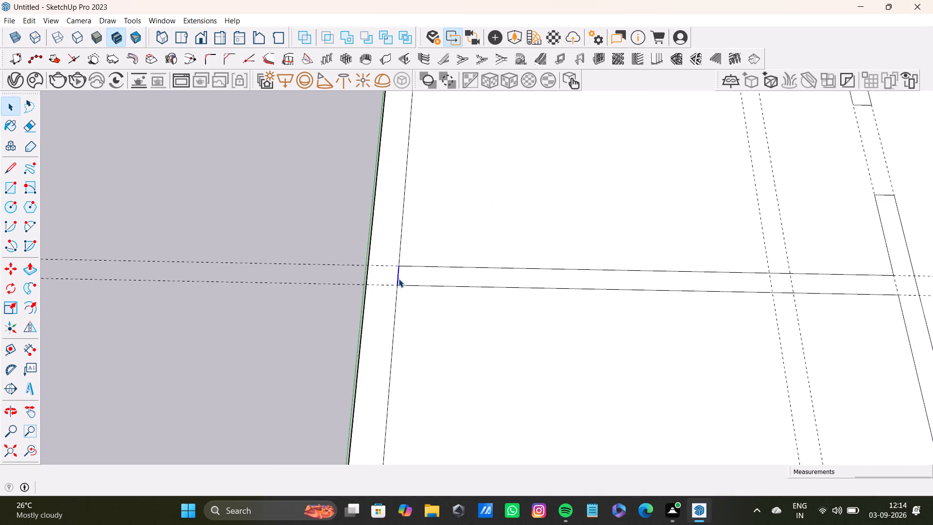
pyautogui.press('Delete')
# Delete the short line dividing the cross partition that ends at an opening from the green-axis perimeter wall.
pyautogui.scroll(-7, 486, 341)
pyautogui.keyDown('shift'); pyautogui.moveTo(538, 349); pyautogui.dragTo(510, 257, button='middle'); pyautogui.keyUp('shift')
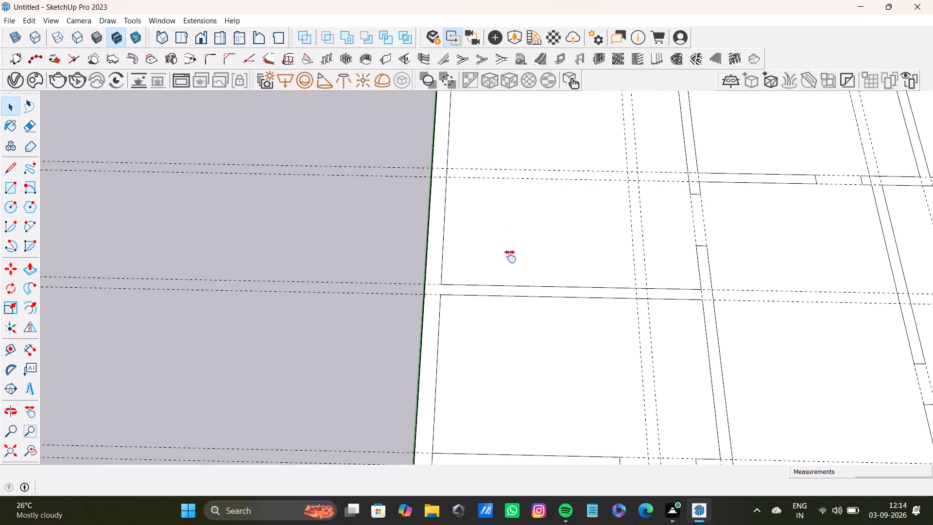
pyautogui.keyDown('shift'); pyautogui.moveTo(510, 257); pyautogui.dragTo(449, 179, button='middle'); pyautogui.keyUp('shift')
pyautogui.keyDown('shift'); pyautogui.scroll(7, 342, 294); pyautogui.keyUp('shift')
pyautogui.keyDown('shift'); pyautogui.click(338, 296); pyautogui.keyUp('shift')
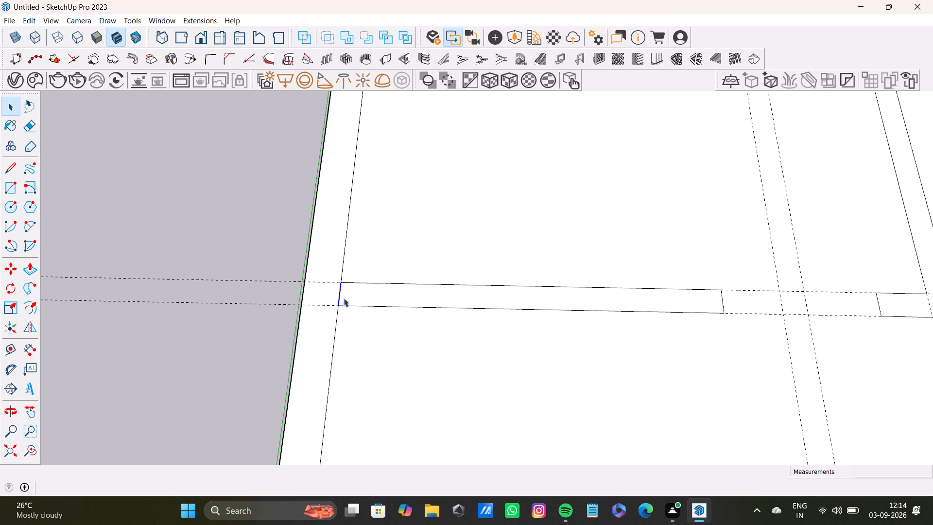
pyautogui.press('Delete')
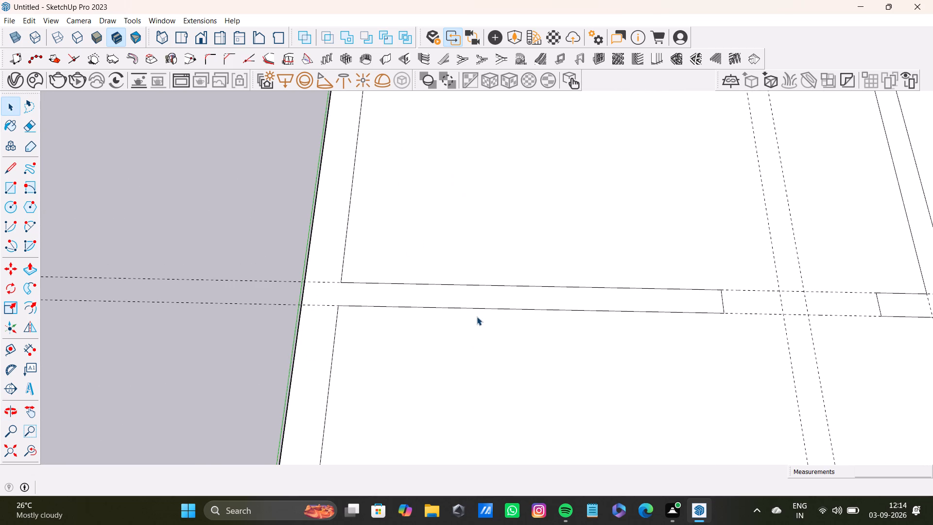
# Examine the partition junctions across the plan for leftover dividing lines, selecting the wall face to check its continuity.
pyautogui.scroll(-8, 466, 320)
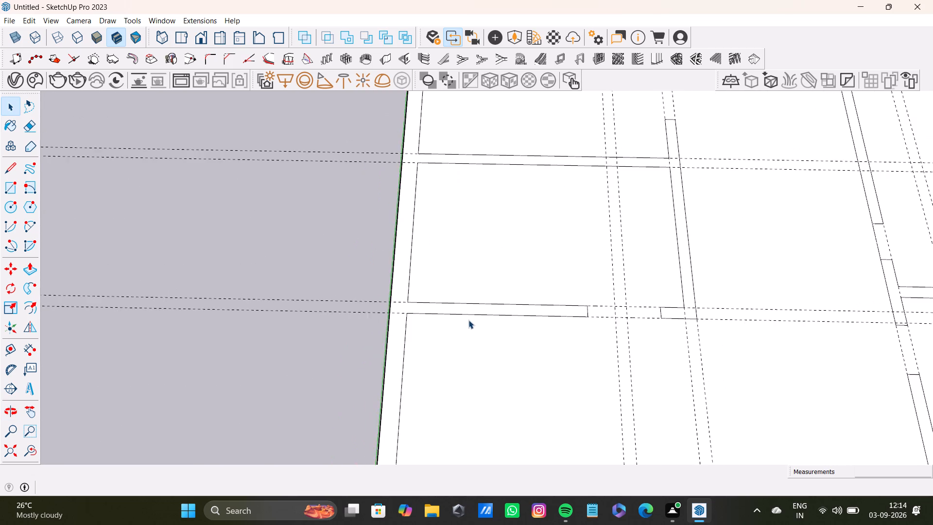
pyautogui.keyDown('shift'); pyautogui.moveTo(468, 320); pyautogui.dragTo(346, 284, button='middle'); pyautogui.keyUp('shift')
pyautogui.keyDown('shift'); pyautogui.scroll(-4, 390, 276); pyautogui.keyUp('shift')
pyautogui.keyDown('shift'); pyautogui.moveTo(462, 203); pyautogui.dragTo(454, 278, button='middle'); pyautogui.keyUp('shift')
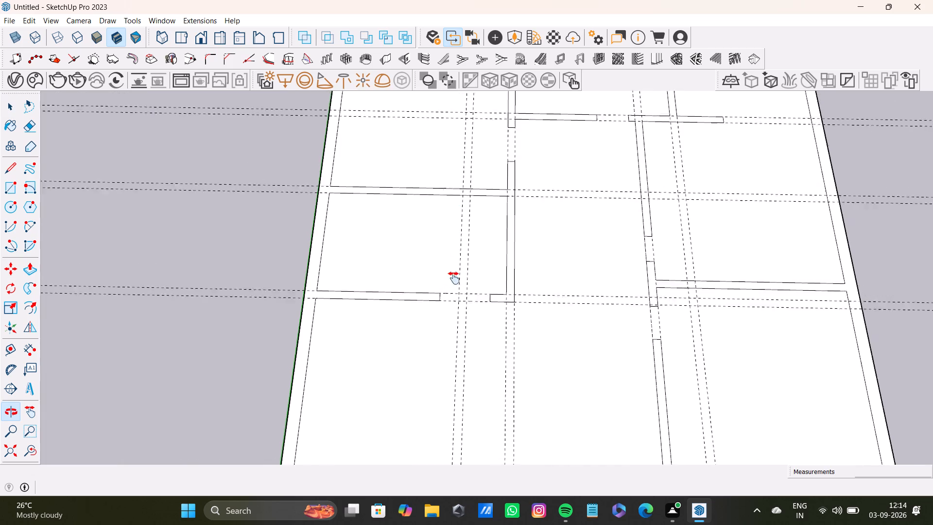
pyautogui.keyDown('shift'); pyautogui.moveTo(454, 278); pyautogui.dragTo(434, 362, button='middle'); pyautogui.keyUp('shift')
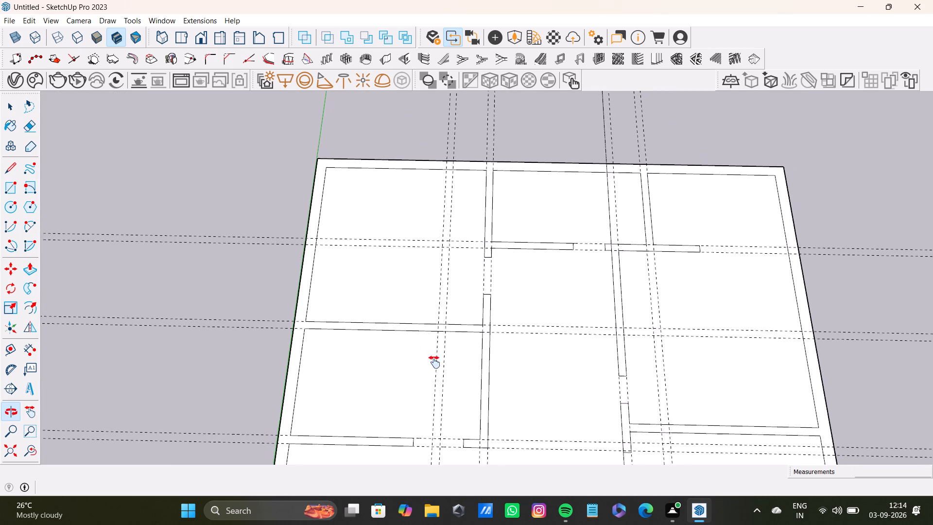
pyautogui.keyDown('shift'); pyautogui.moveTo(434, 362); pyautogui.dragTo(318, 369, button='middle'); pyautogui.keyUp('shift')
pyautogui.keyDown('shift'); pyautogui.scroll(9, 517, 261); pyautogui.keyUp('shift')
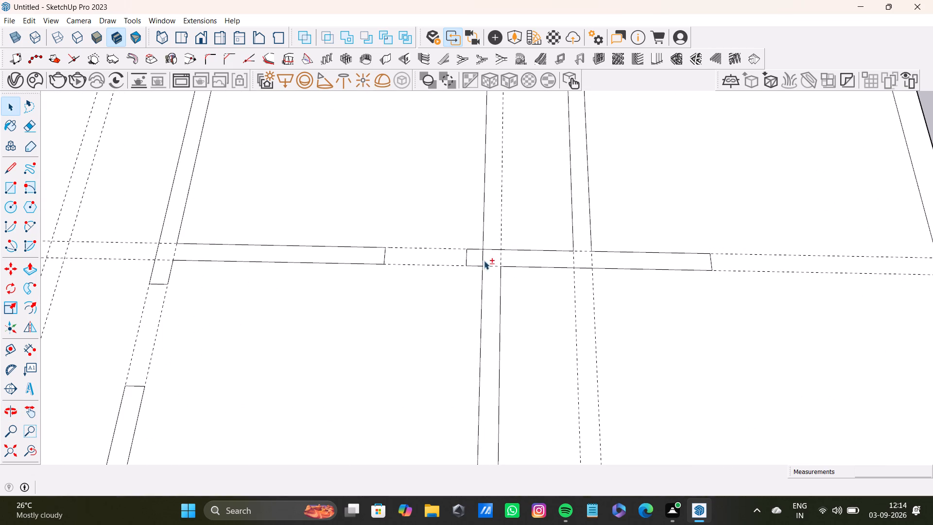
pyautogui.keyDown('shift'); pyautogui.click(483, 258); pyautogui.keyUp('shift')
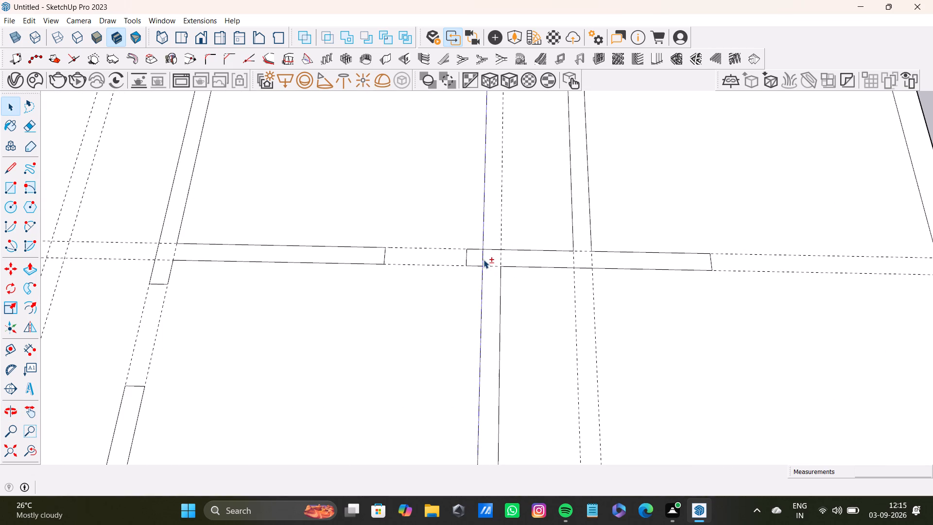
pyautogui.scroll(-10, 490, 324)
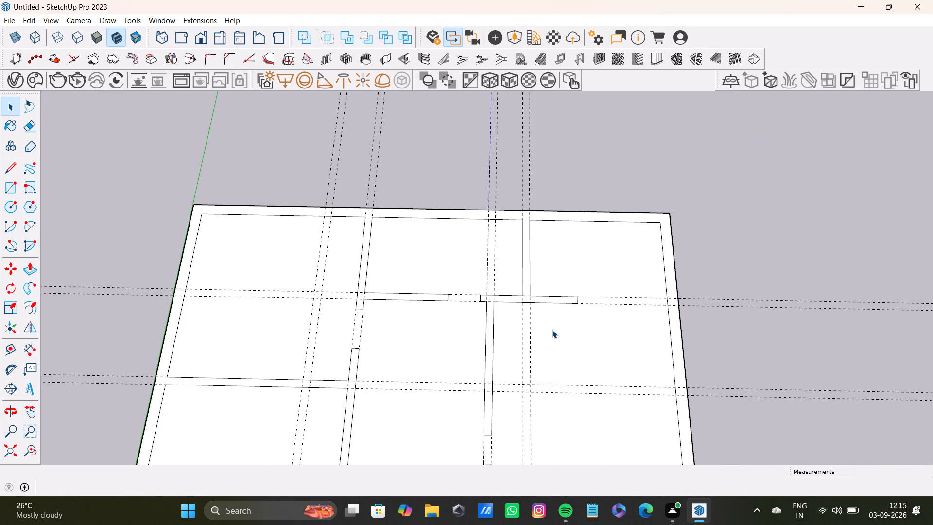
pyautogui.scroll(4, 533, 281)
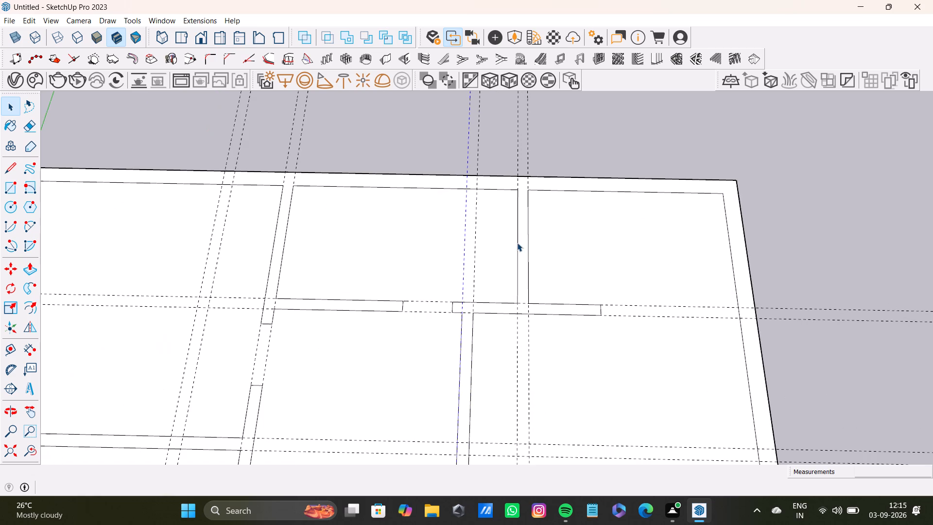
pyautogui.scroll(-8, 515, 304)
pyautogui.keyDown('shift'); pyautogui.moveTo(510, 323); pyautogui.dragTo(547, 198, button='middle'); pyautogui.keyUp('shift')
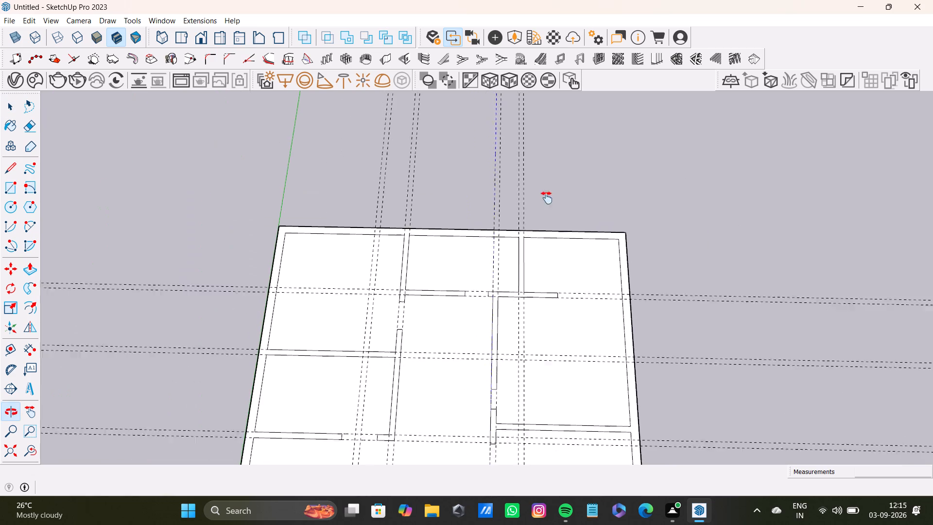
pyautogui.keyDown('shift'); pyautogui.moveTo(547, 198); pyautogui.dragTo(553, 161, button='middle'); pyautogui.keyUp('shift')
pyautogui.scroll(4, 566, 281)
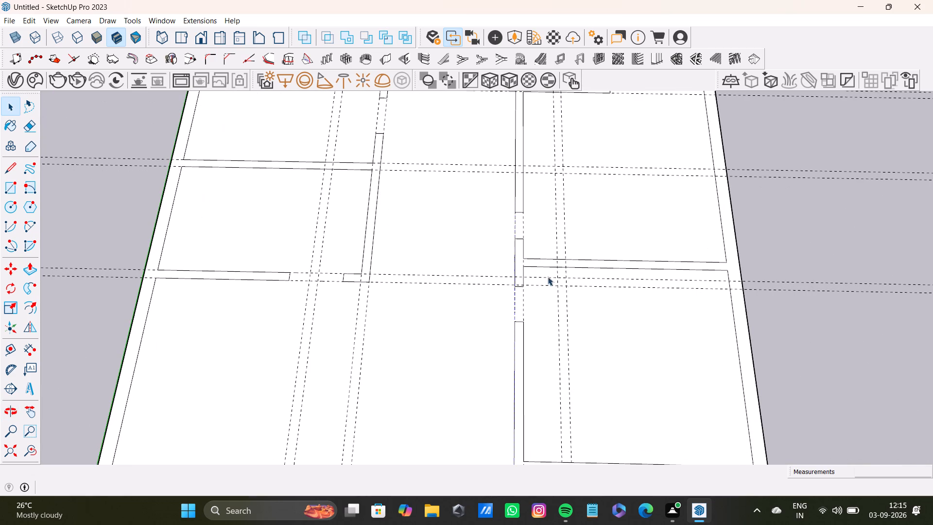
pyautogui.click(521, 259)
pyautogui.scroll(-8, 520, 268)
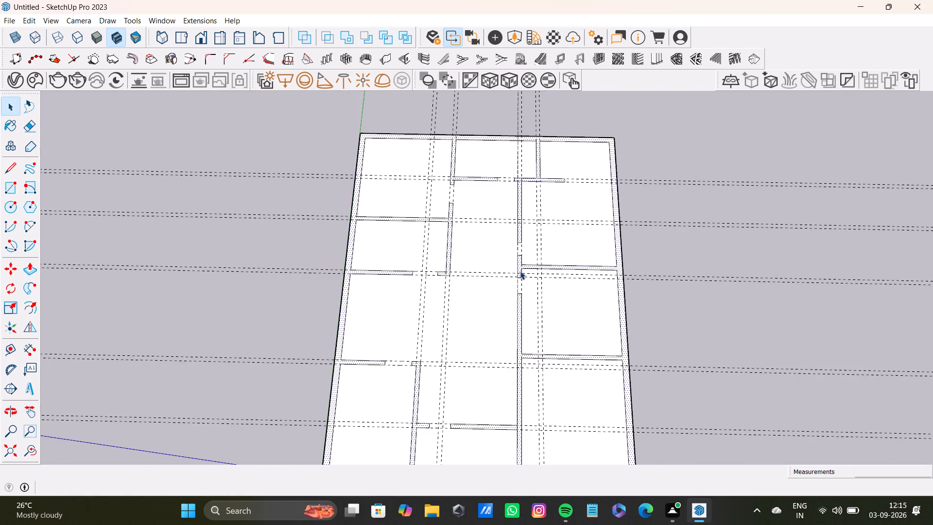
pyautogui.keyDown('shift'); pyautogui.moveTo(522, 276); pyautogui.dragTo(523, 215, button='middle'); pyautogui.keyUp('shift')
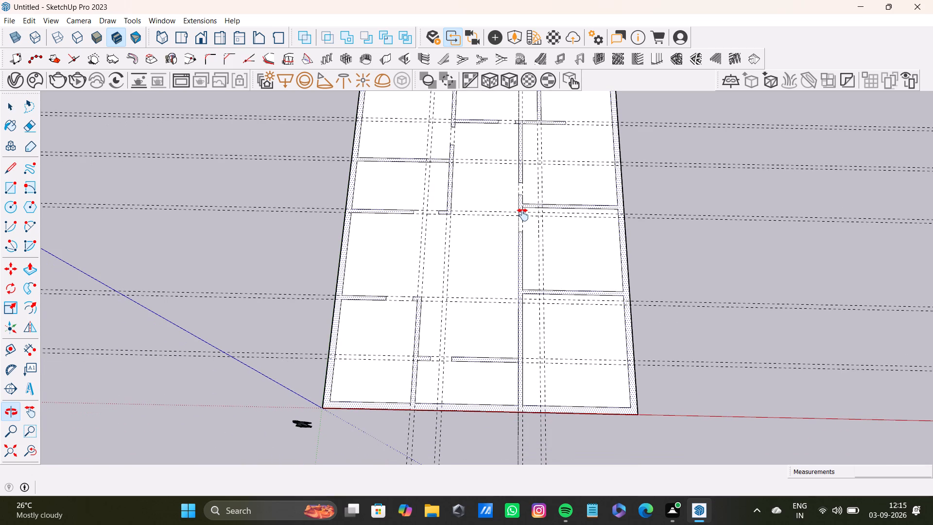
pyautogui.keyDown('shift'); pyautogui.moveTo(523, 215); pyautogui.dragTo(523, 228, button='middle'); pyautogui.keyUp('shift')
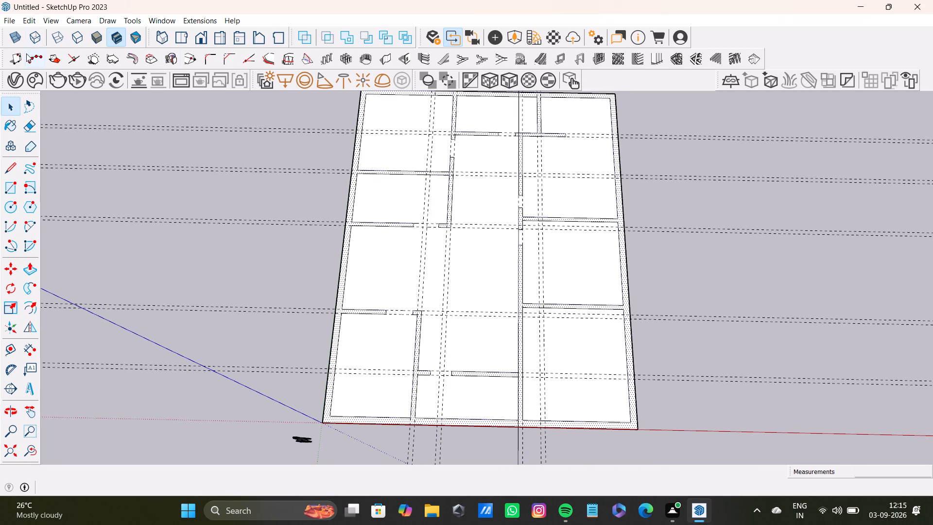
# Delete all construction guides from the floor plan.
pyautogui.click(32, 18)
pyautogui.click(67, 126)
pyautogui.click(33, 23)
pyautogui.click(60, 117)
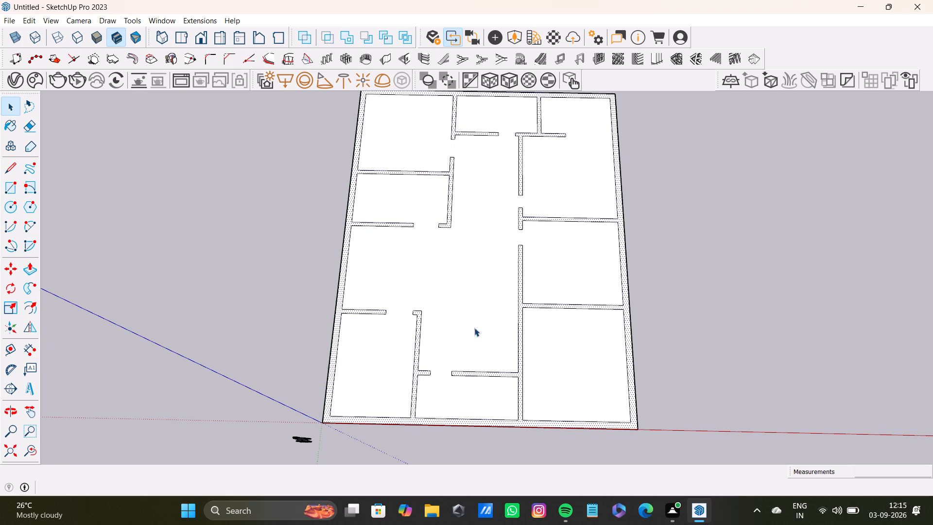
# Push/Pull the connected wall face, including perimeter walls and partitions, up to a height of 10'.
pyautogui.scroll(-4, 479, 318)
pyautogui.keyDown('shift'); pyautogui.moveTo(482, 317); pyautogui.dragTo(483, 345, button='middle'); pyautogui.keyUp('shift')
pyautogui.keyDown('shift'); pyautogui.scroll(1, 482, 317); pyautogui.keyUp('shift')
pyautogui.moveTo(436, 280); pyautogui.dragTo(426, 367, button='middle')
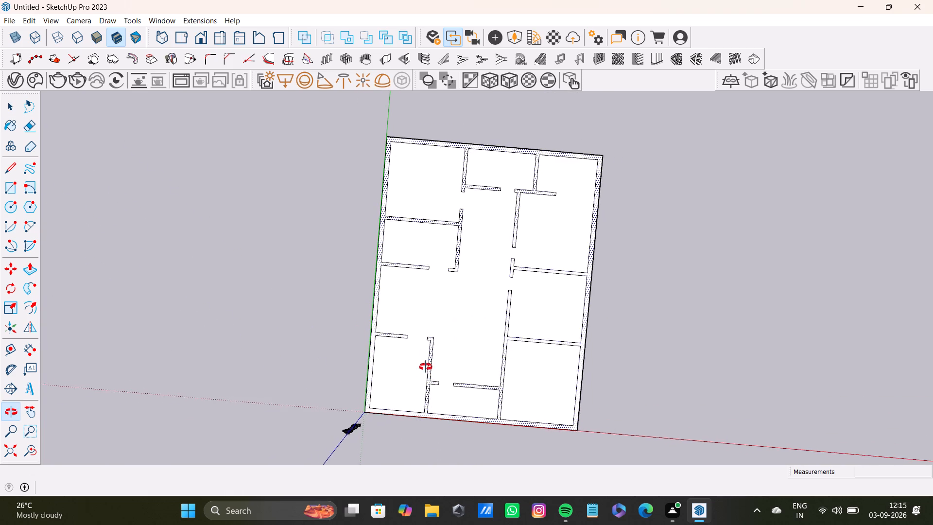
pyautogui.moveTo(426, 367); pyautogui.dragTo(442, 280, button='middle')
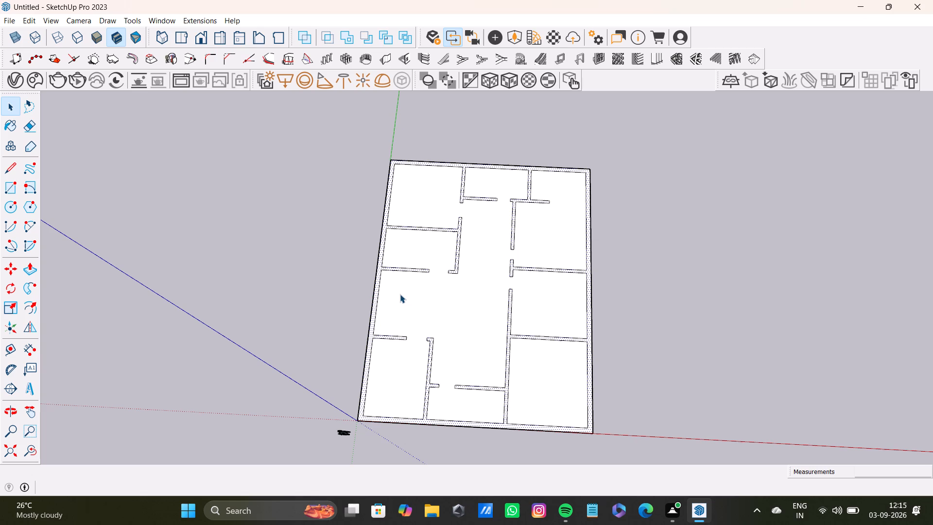
pyautogui.scroll(17, 386, 260)
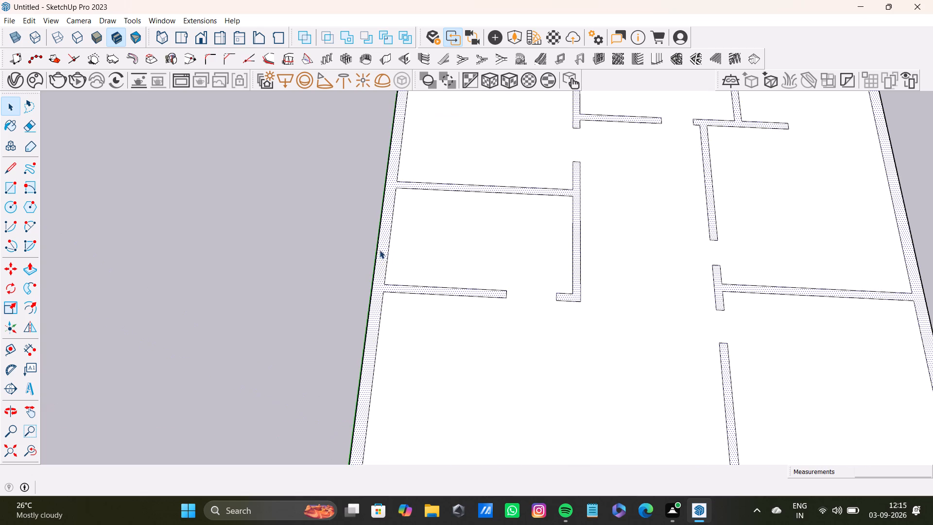
pyautogui.click(381, 261)
pyautogui.press('p')
pyautogui.moveTo(383, 262); pyautogui.dragTo(373, 219)
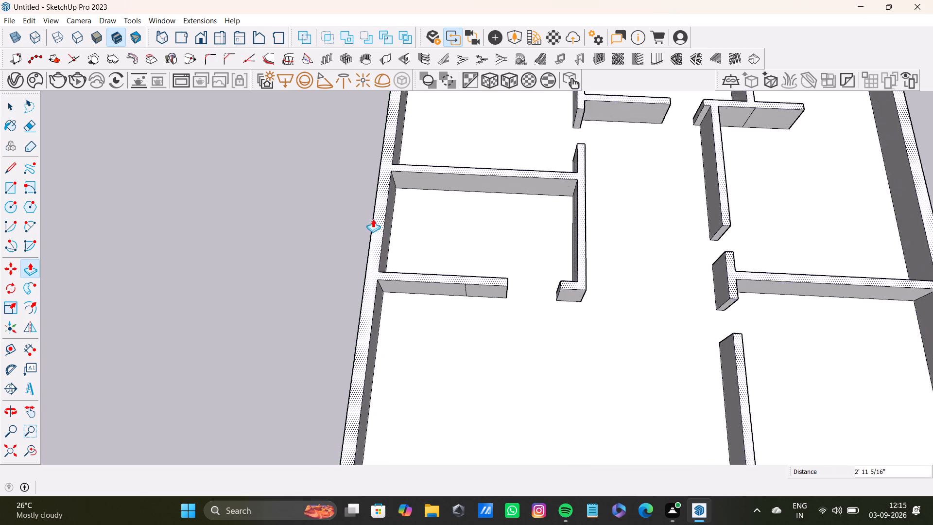
pyautogui.moveTo(373, 219); pyautogui.dragTo(360, 176)
pyautogui.press('1')
pyautogui.press('0')
pyautogui.press("'")
pyautogui.press('Return')
# Delete the vertical line dividing the red-axis-facing side of the second cross partition from the red axis, along the green-axis wall.
pyautogui.scroll(-10, 479, 321)
pyautogui.moveTo(507, 353); pyautogui.dragTo(318, 171, button='middle')
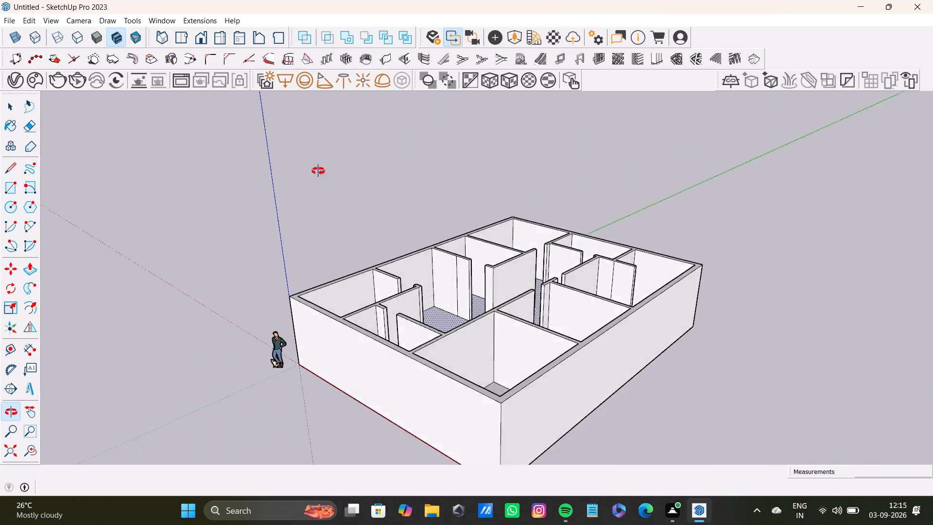
pyautogui.moveTo(318, 171); pyautogui.dragTo(520, 228, button='middle')
pyautogui.scroll(5, 496, 319)
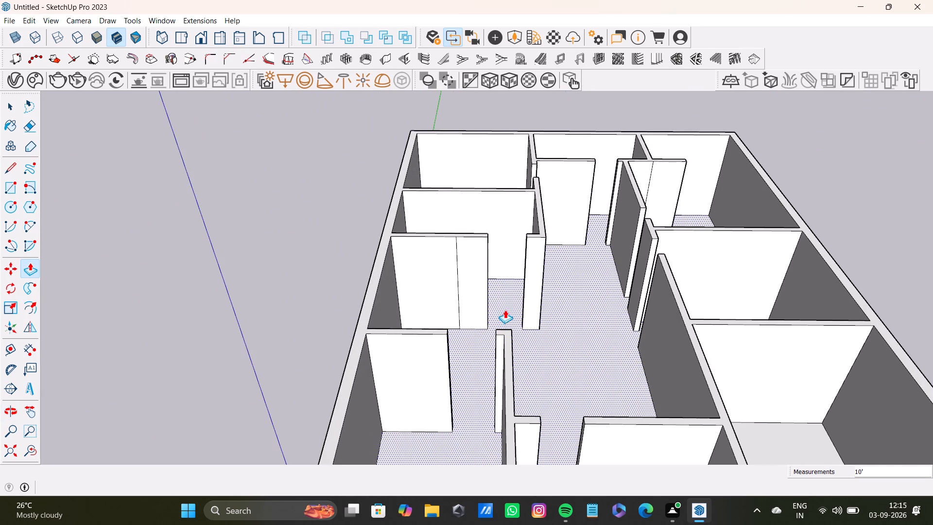
pyautogui.scroll(7, 461, 272)
pyautogui.press('space')
pyautogui.click(453, 318)
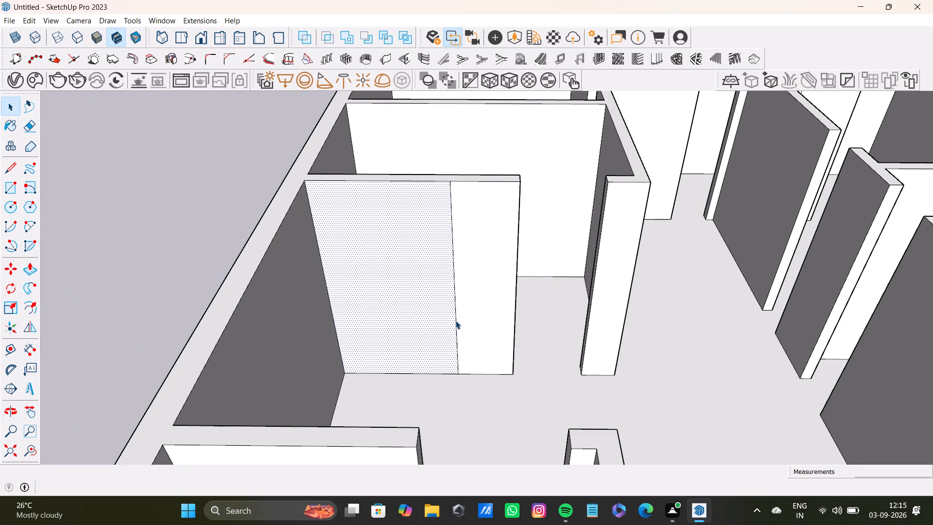
pyautogui.click(455, 324)
pyautogui.press('Delete')
# Push the free end face of the lengthwise partition inward at the doorway, just past the third cross partition from the red axis.
pyautogui.scroll(-10, 457, 332)
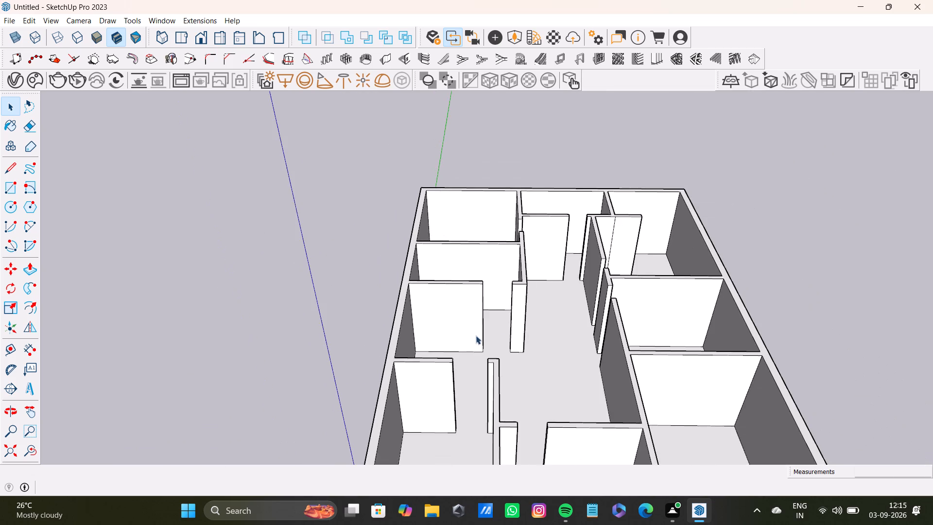
pyautogui.moveTo(503, 335); pyautogui.dragTo(523, 378, button='middle')
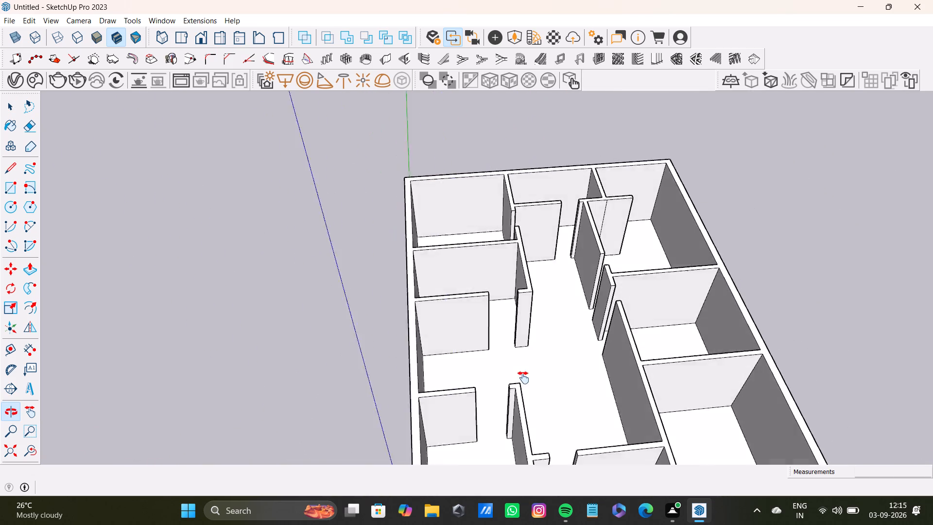
pyautogui.moveTo(523, 378); pyautogui.dragTo(458, 402, button='middle')
pyautogui.scroll(8, 491, 208)
pyautogui.moveTo(463, 270); pyautogui.dragTo(326, 297, button='middle')
pyautogui.scroll(3, 420, 255)
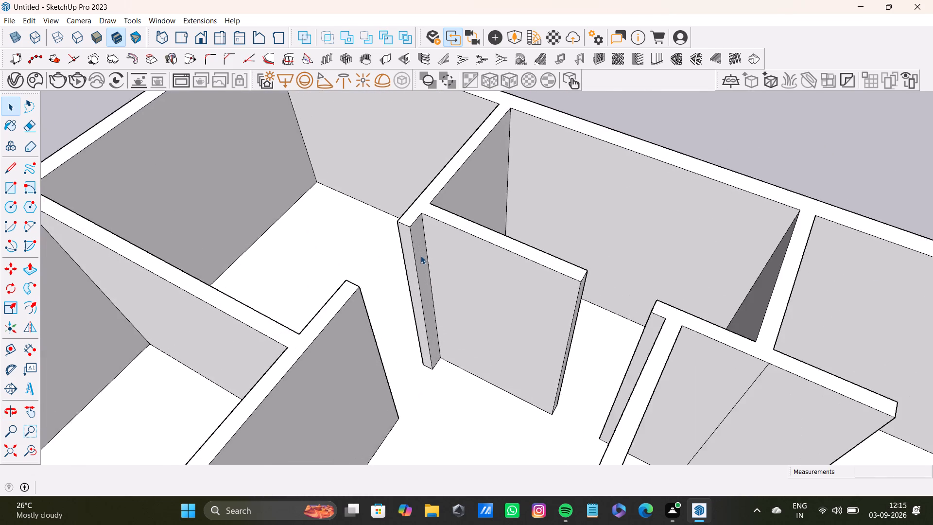
pyautogui.scroll(3, 420, 255)
pyautogui.keyDown('shift'); pyautogui.moveTo(420, 259); pyautogui.dragTo(453, 247, button='middle'); pyautogui.keyUp('shift')
pyautogui.moveTo(522, 262); pyautogui.dragTo(319, 289, button='middle')
pyautogui.scroll(1, 369, 227)
pyautogui.scroll(-3, 369, 227)
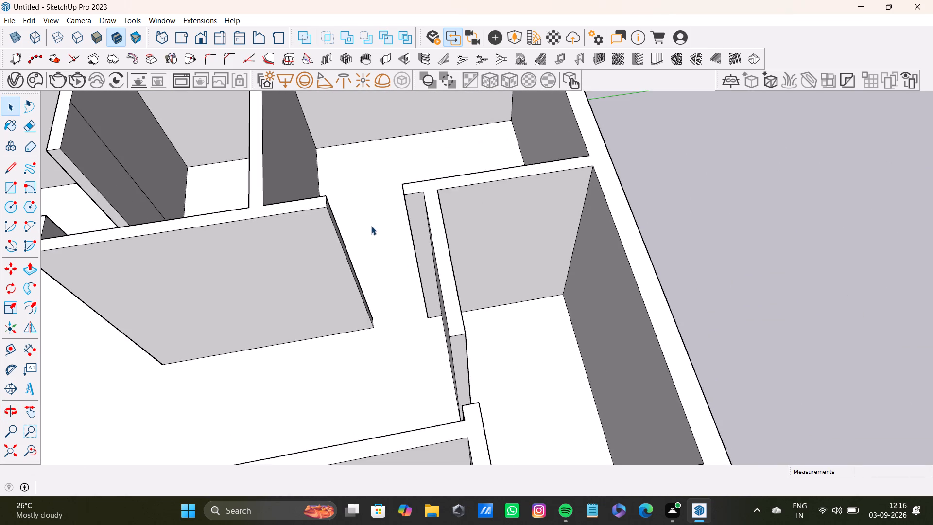
pyautogui.keyDown('shift'); pyautogui.moveTo(371, 226); pyautogui.dragTo(435, 309, button='middle'); pyautogui.keyUp('shift')
pyautogui.moveTo(446, 306); pyautogui.dragTo(249, 282, button='middle')
pyautogui.scroll(3, 337, 256)
pyautogui.keyDown('shift'); pyautogui.moveTo(379, 260); pyautogui.dragTo(420, 297, button='middle'); pyautogui.keyUp('shift')
pyautogui.moveTo(494, 320); pyautogui.dragTo(486, 326, button='middle')
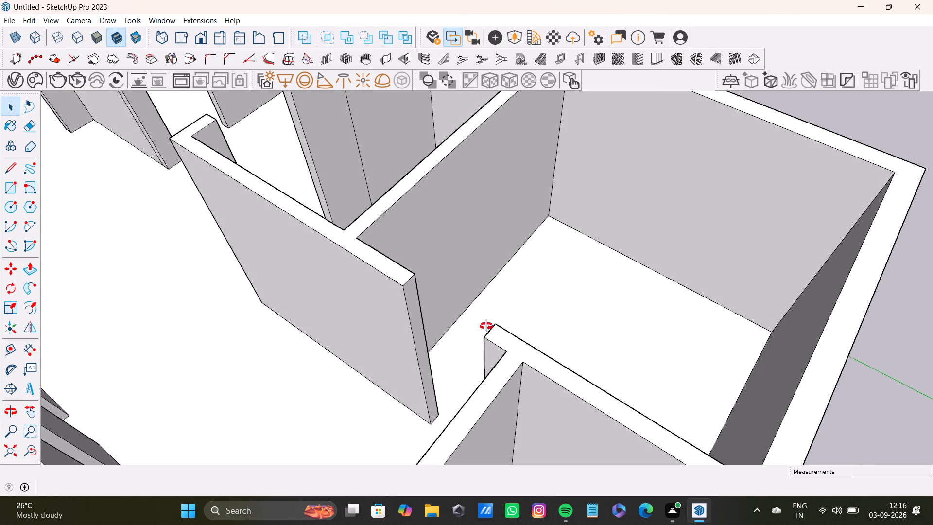
pyautogui.moveTo(486, 326); pyautogui.dragTo(401, 329, button='middle')
pyautogui.click(360, 287)
pyautogui.click(353, 288)
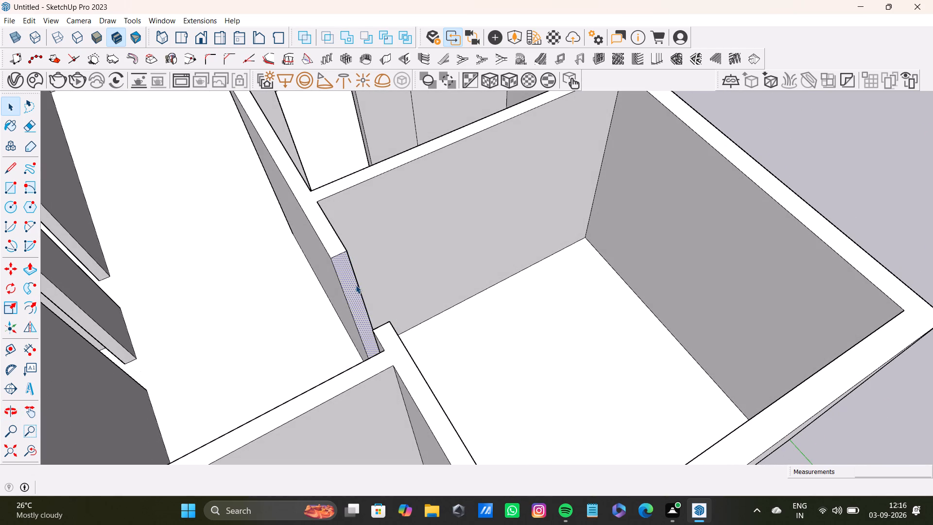
pyautogui.press('p')
pyautogui.moveTo(356, 285); pyautogui.dragTo(347, 266)
pyautogui.press('space')
# Delete the vertical dividing line on the reverse face of the second cross partition from the red axis, along the green-axis wall.
pyautogui.scroll(-9, 350, 285)
pyautogui.keyDown('shift'); pyautogui.moveTo(377, 290); pyautogui.dragTo(476, 369, button='middle'); pyautogui.keyUp('shift')
pyautogui.scroll(9, 488, 280)
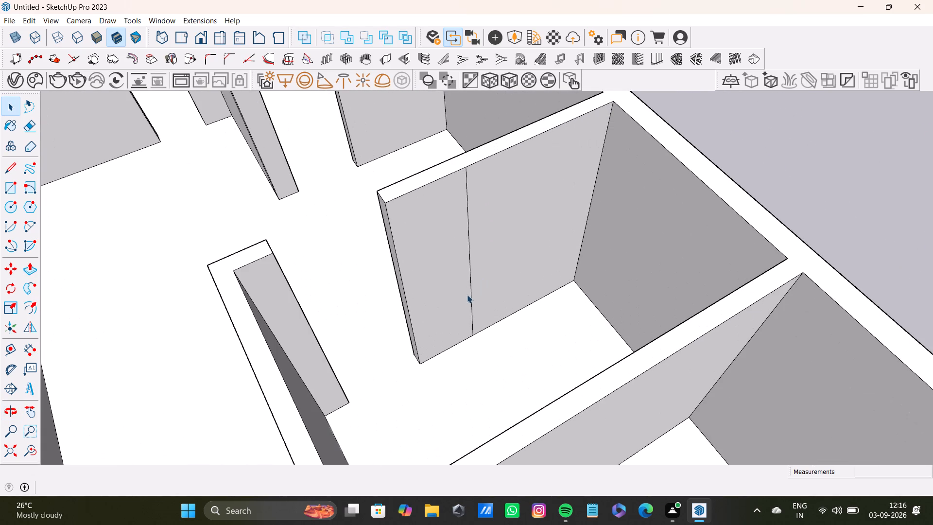
pyautogui.click(471, 299)
pyautogui.press('Delete')
# Examine the raised partitions and door openings from all around the house for ends and lines that need correcting.
pyautogui.scroll(-10, 471, 299)
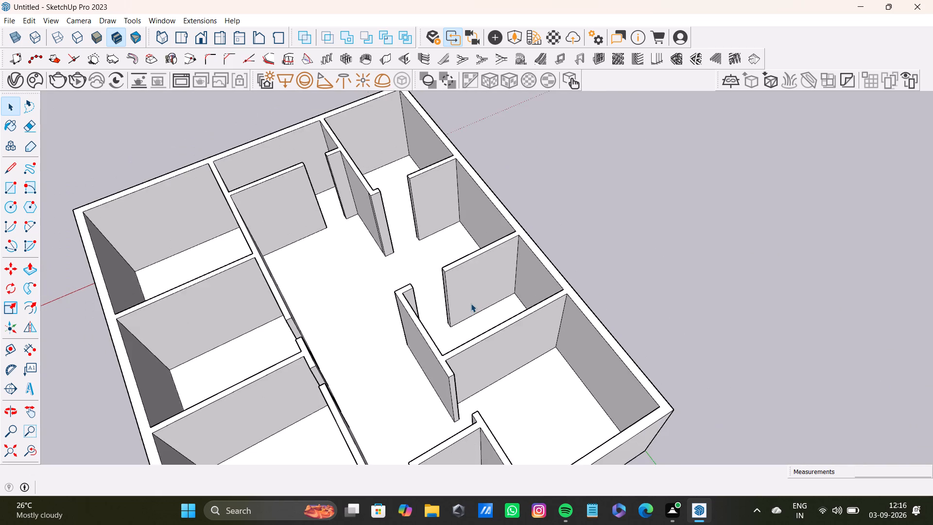
pyautogui.moveTo(469, 304); pyautogui.dragTo(513, 181, button='middle')
pyautogui.scroll(6, 305, 229)
pyautogui.moveTo(384, 258); pyautogui.dragTo(565, 222, button='middle')
pyautogui.scroll(-8, 444, 279)
pyautogui.keyDown('shift'); pyautogui.moveTo(460, 296); pyautogui.dragTo(455, 241, button='middle'); pyautogui.keyUp('shift')
pyautogui.moveTo(435, 240); pyautogui.dragTo(591, 229, button='middle')
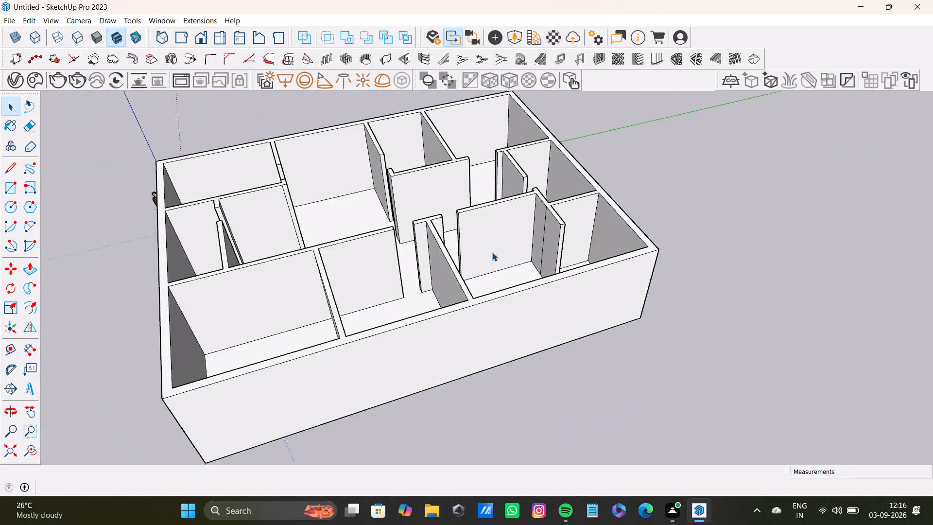
pyautogui.scroll(3, 492, 252)
pyautogui.moveTo(410, 256); pyautogui.dragTo(666, 178, button='middle')
pyautogui.scroll(-1, 494, 220)
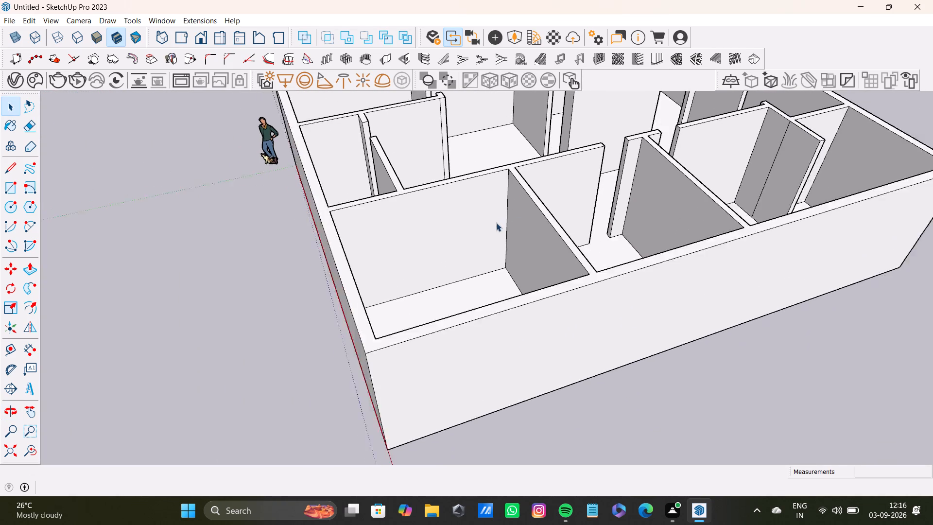
pyautogui.moveTo(510, 224); pyautogui.dragTo(676, 195, button='middle')
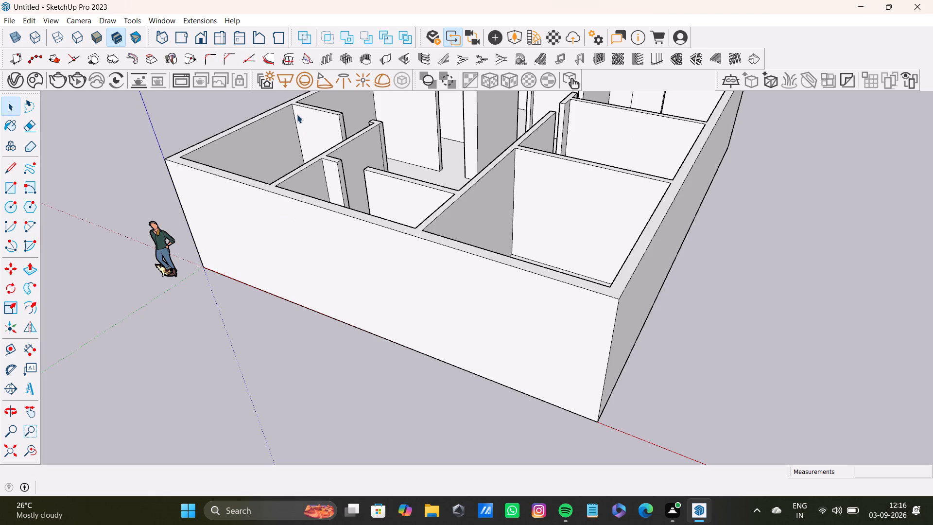
pyautogui.scroll(-7, 310, 204)
pyautogui.scroll(-7, 355, 222)
pyautogui.scroll(1, 417, 228)
pyautogui.moveTo(417, 228); pyautogui.dragTo(550, 295, button='middle')
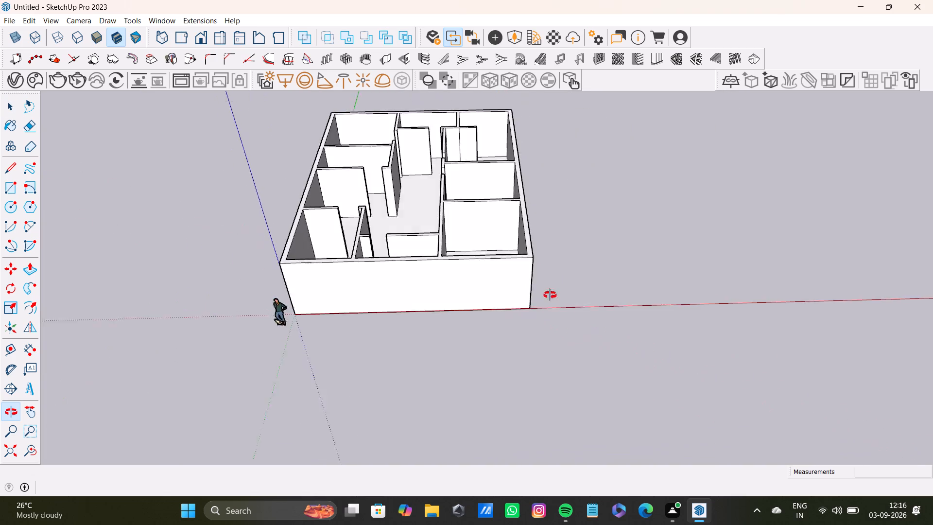
pyautogui.moveTo(550, 295); pyautogui.dragTo(513, 333, button='middle')
# Pull the end face of the short return, opposite the first cross partition along the green-axis wall, slightly outward into the doorway.
pyautogui.scroll(8, 396, 320)
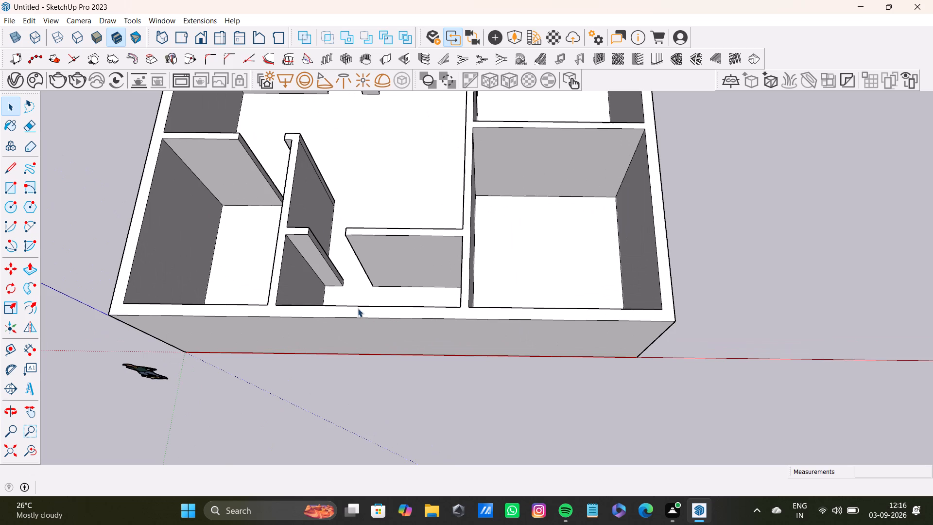
pyautogui.keyDown('shift'); pyautogui.moveTo(356, 302); pyautogui.dragTo(523, 406, button='middle'); pyautogui.keyUp('shift')
pyautogui.scroll(8, 431, 265)
pyautogui.moveTo(484, 289); pyautogui.dragTo(610, 305, button='middle')
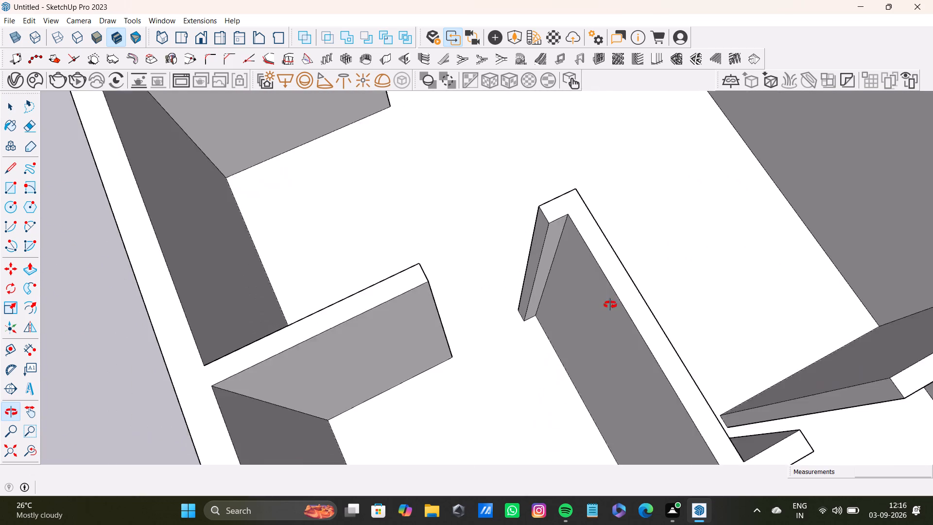
pyautogui.moveTo(610, 305); pyautogui.dragTo(616, 302, button='middle')
pyautogui.scroll(4, 531, 272)
pyautogui.keyDown('shift'); pyautogui.moveTo(527, 274); pyautogui.dragTo(485, 334, button='middle'); pyautogui.keyUp('shift')
pyautogui.moveTo(495, 329); pyautogui.dragTo(580, 308, button='middle')
pyautogui.press('space')
pyautogui.click(516, 283)
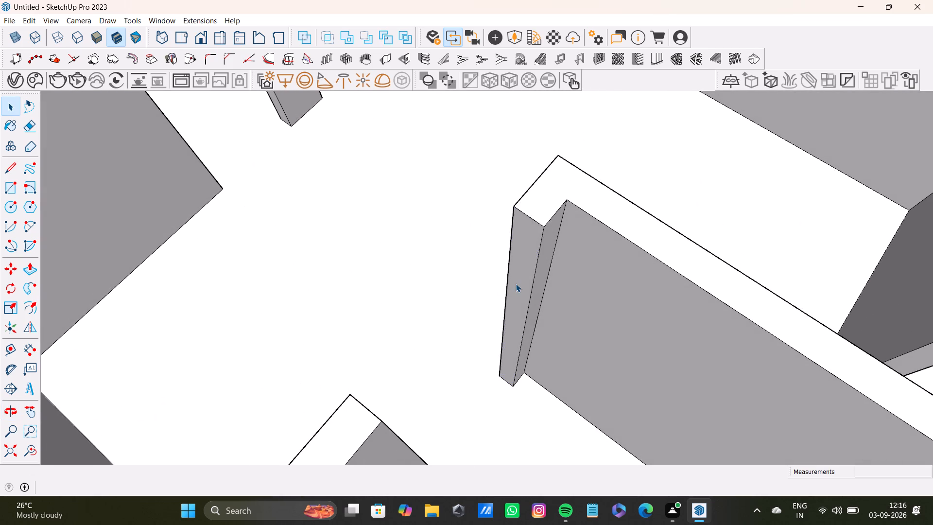
pyautogui.press('p')
pyautogui.moveTo(516, 284); pyautogui.dragTo(504, 298)
pyautogui.press('space')
# Push the cross partition's free end slightly back at the doorway of the middle room along the wall opposite the red axis.
pyautogui.scroll(-3, 456, 315)
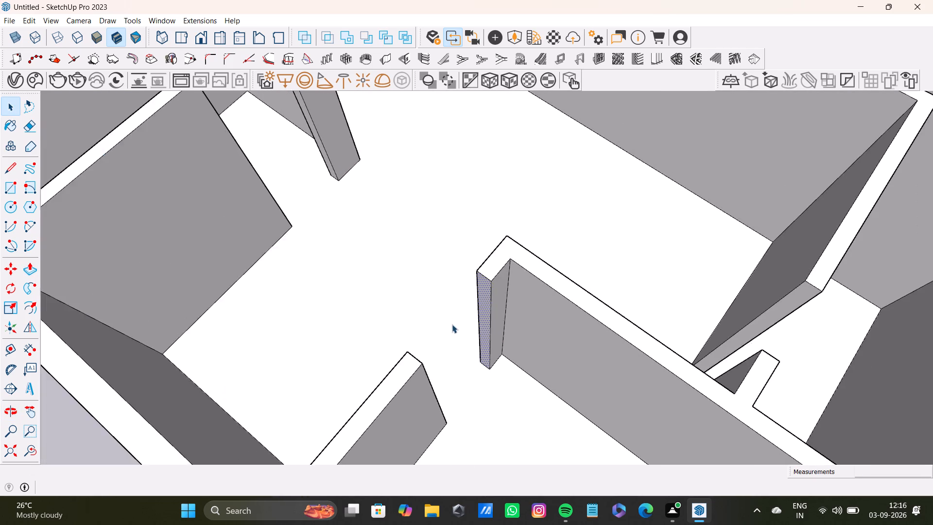
pyautogui.scroll(-9, 452, 324)
pyautogui.keyDown('shift'); pyautogui.moveTo(394, 254); pyautogui.dragTo(480, 409, button='middle'); pyautogui.keyUp('shift')
pyautogui.scroll(7, 360, 338)
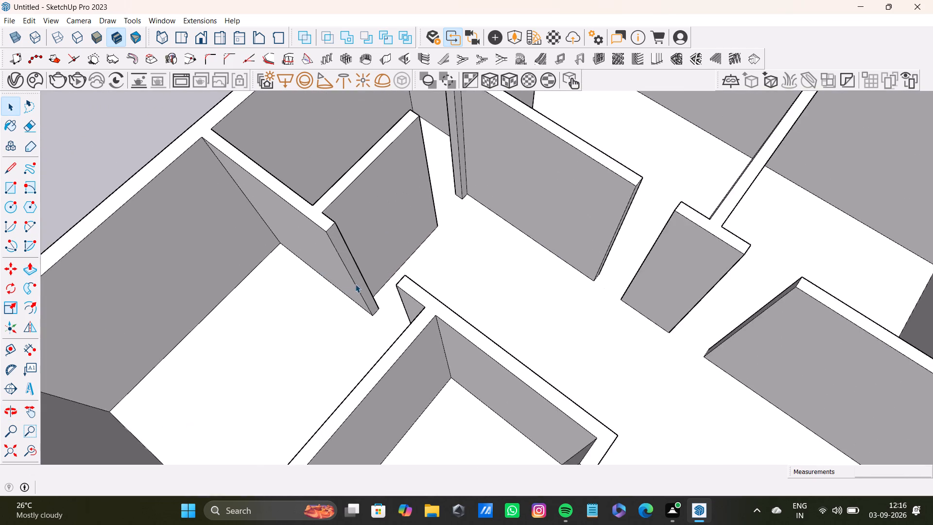
pyautogui.moveTo(371, 287); pyautogui.dragTo(256, 227, button='middle')
pyautogui.scroll(-4, 393, 218)
pyautogui.keyDown('shift'); pyautogui.moveTo(408, 227); pyautogui.dragTo(427, 402, button='middle'); pyautogui.keyUp('shift')
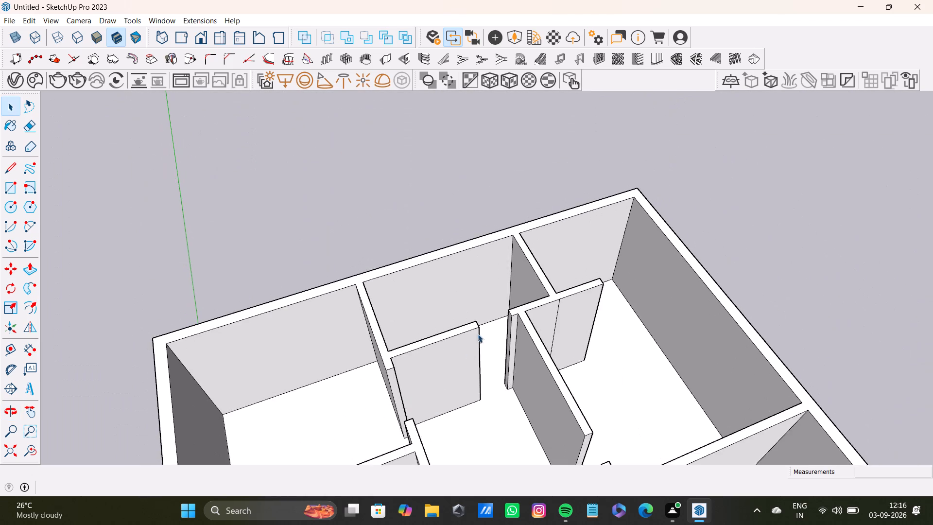
pyautogui.scroll(4, 480, 332)
pyautogui.moveTo(485, 329); pyautogui.dragTo(464, 329, button='middle')
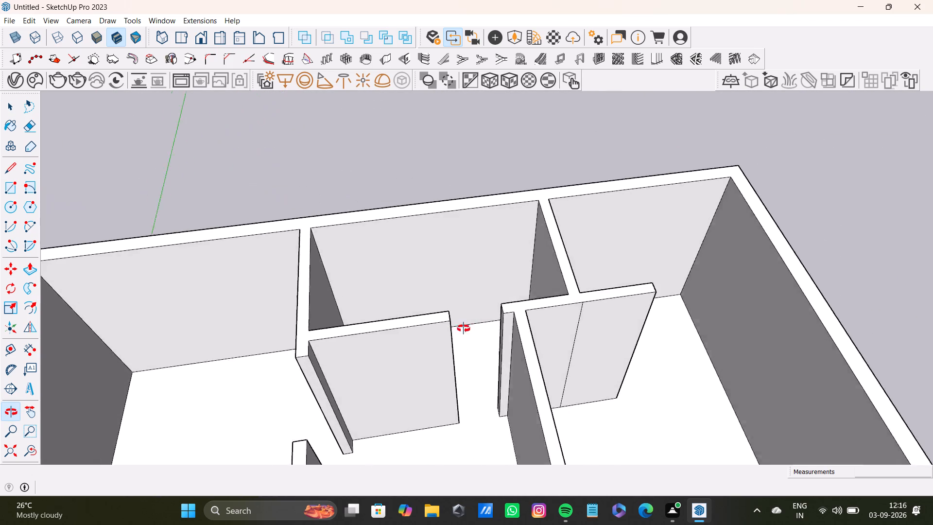
pyautogui.moveTo(464, 329); pyautogui.dragTo(503, 327, button='middle')
pyautogui.scroll(3, 529, 323)
pyautogui.moveTo(525, 330); pyautogui.dragTo(357, 351, button='middle')
pyautogui.scroll(3, 368, 306)
pyautogui.keyDown('shift'); pyautogui.moveTo(426, 309); pyautogui.dragTo(442, 327, button='middle'); pyautogui.keyUp('shift')
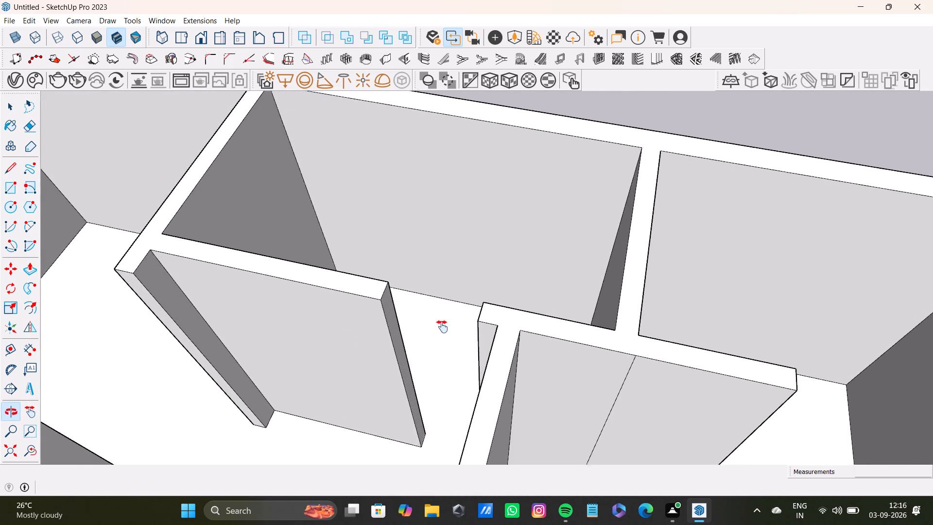
pyautogui.keyDown('shift'); pyautogui.moveTo(442, 327); pyautogui.dragTo(464, 370, button='middle'); pyautogui.keyUp('shift')
pyautogui.moveTo(519, 384); pyautogui.dragTo(387, 386, button='middle')
pyautogui.moveTo(380, 379); pyautogui.dragTo(364, 326, button='middle')
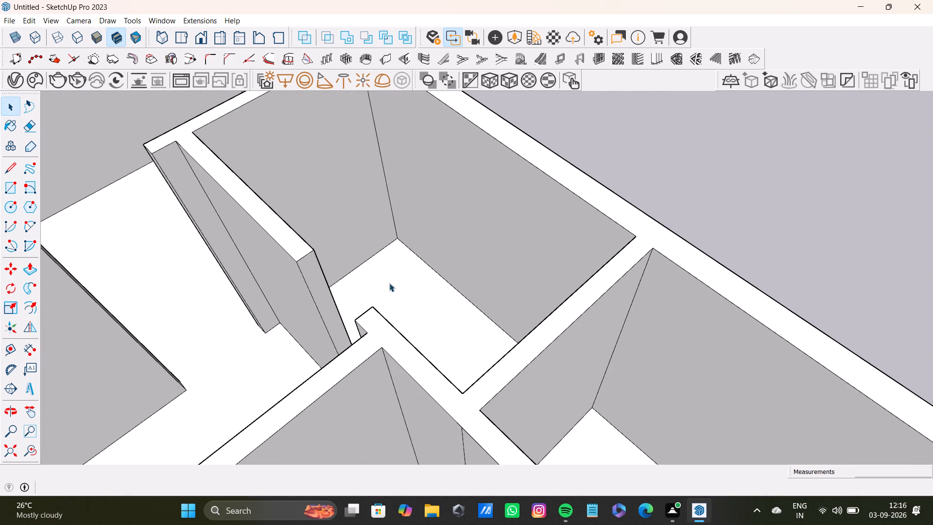
pyautogui.click(322, 297)
pyautogui.press('p')
pyautogui.moveTo(310, 300); pyautogui.dragTo(307, 294)
pyautogui.press('space')
# Pull the end face of the short return on the other side of that doorway outward by about 4 5/16".
pyautogui.scroll(-3, 317, 324)
pyautogui.moveTo(320, 338); pyautogui.dragTo(629, 357, button='middle')
pyautogui.scroll(3, 610, 387)
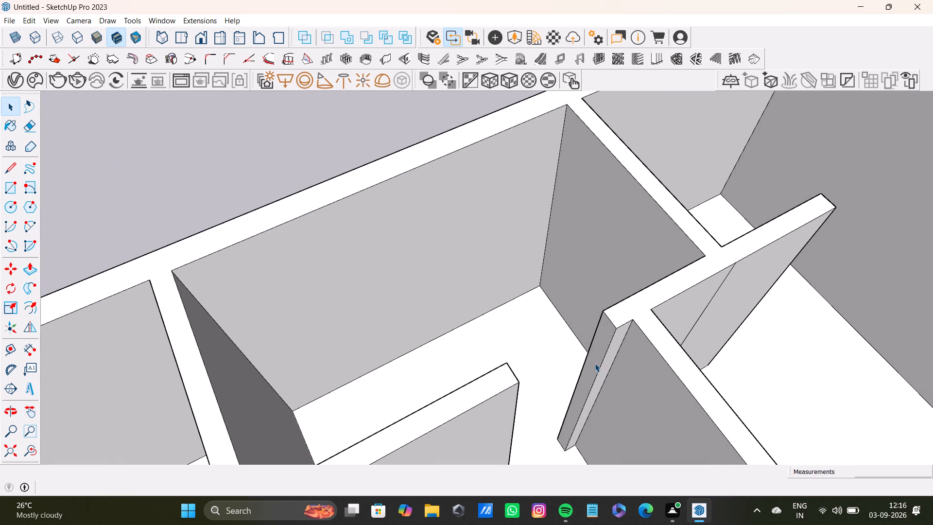
pyautogui.click(595, 363)
pyautogui.press('p')
pyautogui.moveTo(595, 363); pyautogui.dragTo(582, 368)
pyautogui.press('space')
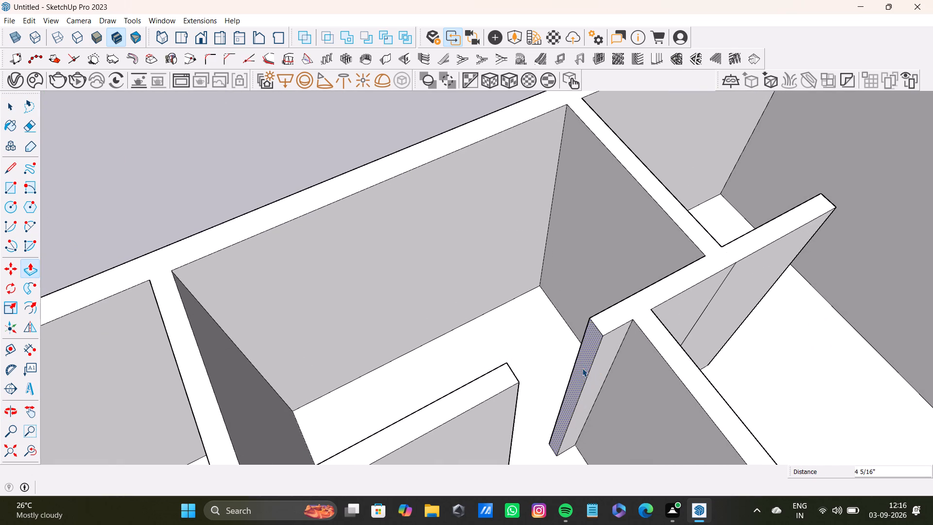
# Delete the vertical line dividing the red-axis-facing side of the same partition, where it projects into the corner room farthest from the origin.
pyautogui.scroll(-8, 596, 374)
pyautogui.keyDown('shift'); pyautogui.moveTo(599, 367); pyautogui.dragTo(484, 360, button='middle'); pyautogui.keyUp('shift')
pyautogui.scroll(6, 539, 334)
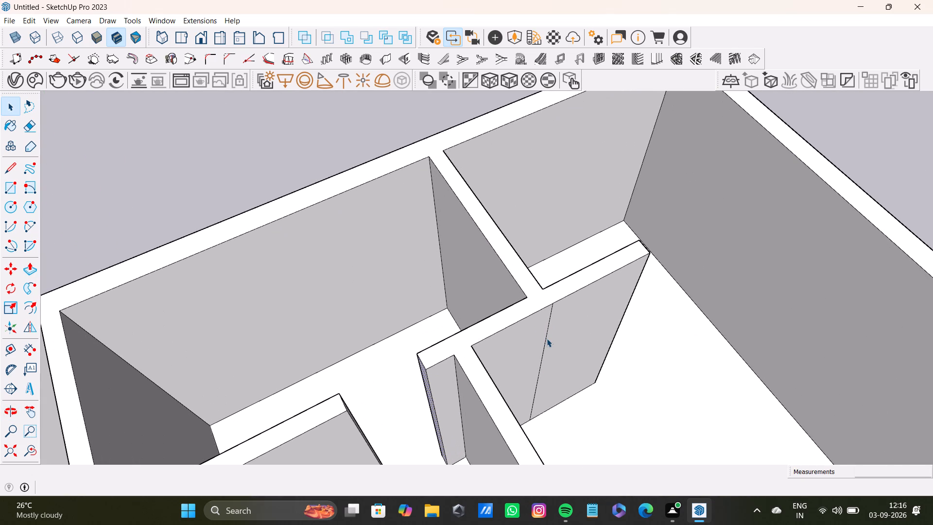
pyautogui.click(546, 340)
pyautogui.press('Delete')
# Push back the lengthwise partition's end face facing the T-shaped partition head, widening the doorway to the corner room farthest from the origin.
pyautogui.scroll(-4, 604, 376)
pyautogui.moveTo(613, 368); pyautogui.dragTo(277, 362, button='middle')
pyautogui.moveTo(529, 365); pyautogui.dragTo(359, 356, button='middle')
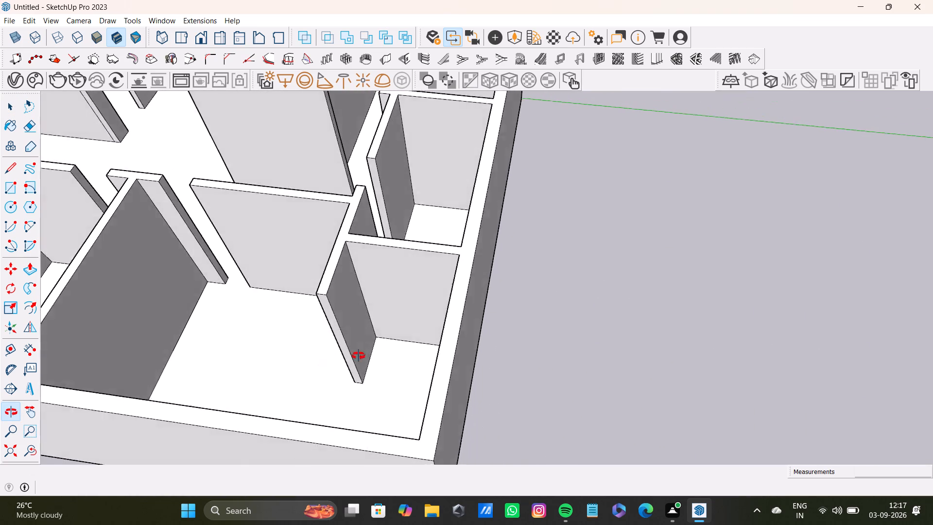
pyautogui.moveTo(359, 356); pyautogui.dragTo(636, 335, button='middle')
pyautogui.scroll(5, 360, 257)
pyautogui.moveTo(492, 303); pyautogui.dragTo(690, 297, button='middle')
pyautogui.scroll(3, 506, 181)
pyautogui.click(594, 191)
pyautogui.press('p')
pyautogui.moveTo(593, 191); pyautogui.dragTo(595, 187)
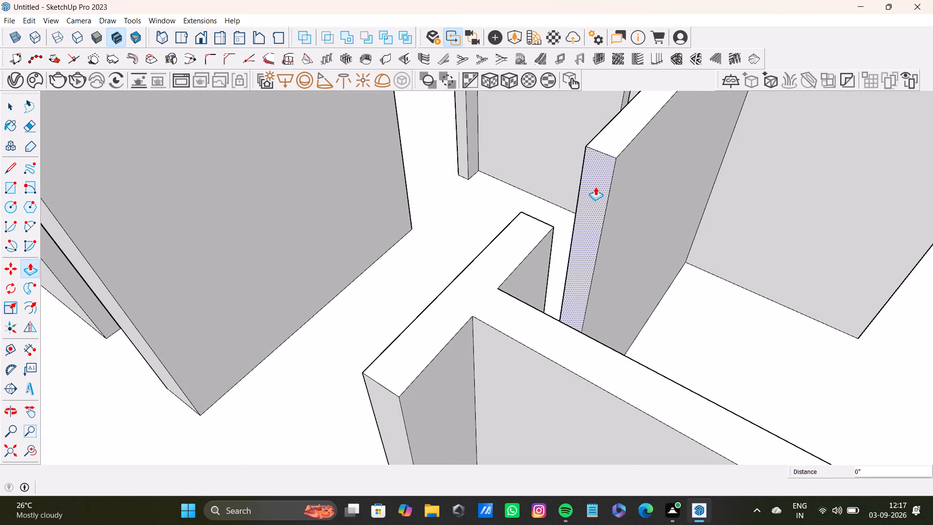
pyautogui.moveTo(595, 187); pyautogui.dragTo(619, 141)
pyautogui.press('space')
# Push back the end of the lengthwise partition running from the red-axis wall by more than 1' 6", widening its gap to the T-shaped head.
pyautogui.scroll(-13, 589, 283)
pyautogui.moveTo(612, 287); pyautogui.dragTo(490, 293, button='middle')
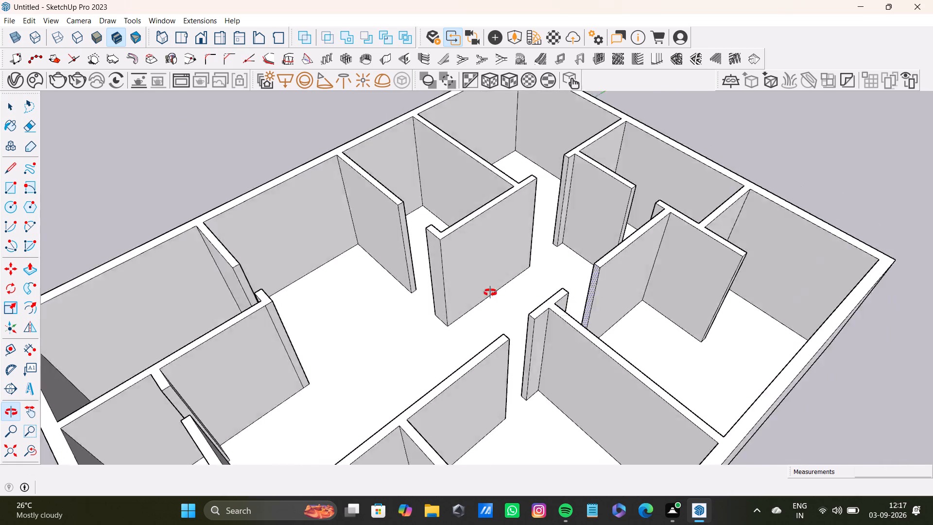
pyautogui.moveTo(490, 293); pyautogui.dragTo(321, 302, button='middle')
pyautogui.moveTo(349, 308); pyautogui.dragTo(348, 355, button='middle')
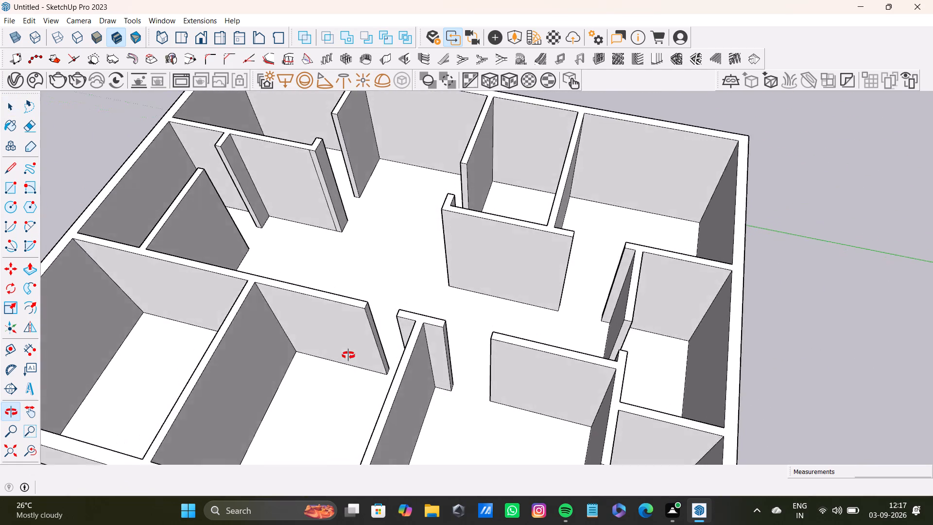
pyautogui.moveTo(348, 355); pyautogui.dragTo(433, 349, button='middle')
pyautogui.scroll(7, 444, 324)
pyautogui.moveTo(494, 316); pyautogui.dragTo(405, 317, button='middle')
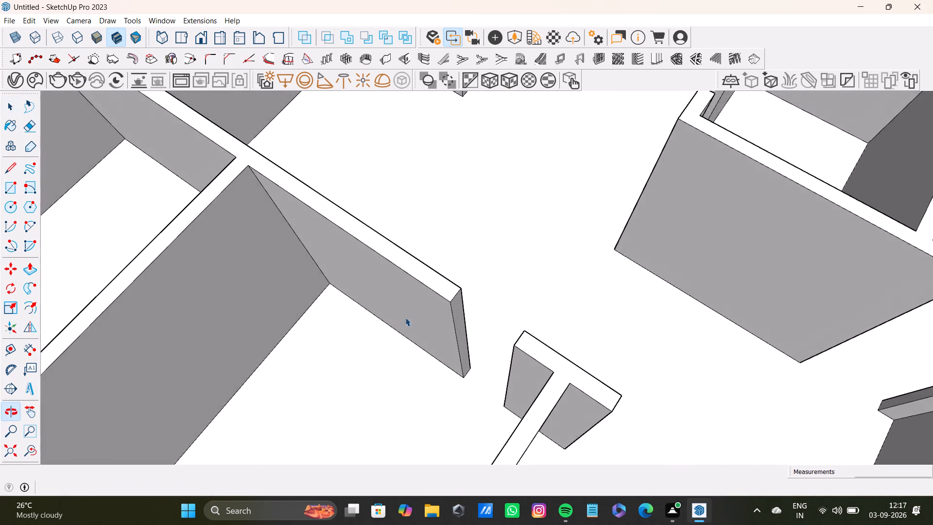
pyautogui.moveTo(405, 317); pyautogui.dragTo(406, 325, button='middle')
pyautogui.scroll(3, 462, 288)
pyautogui.press('space')
pyautogui.click(451, 317)
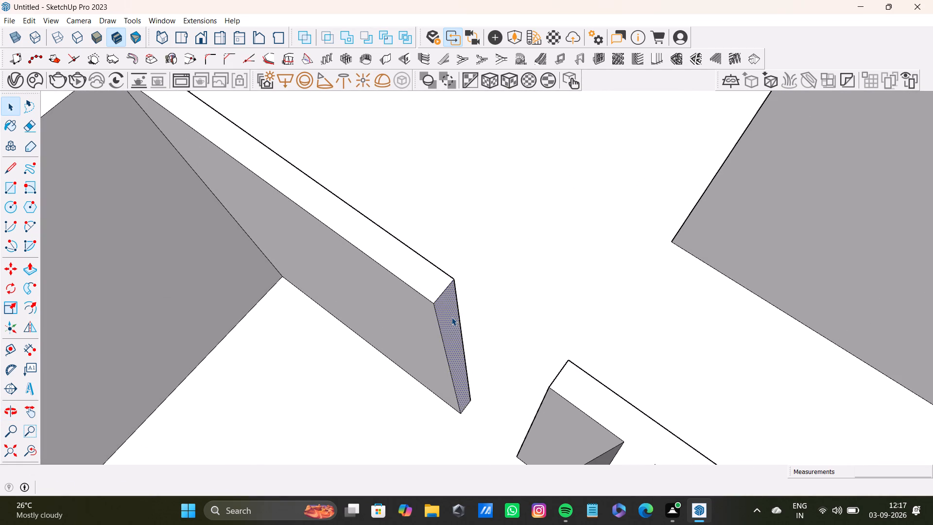
pyautogui.press('p')
pyautogui.moveTo(451, 317); pyautogui.dragTo(379, 278)
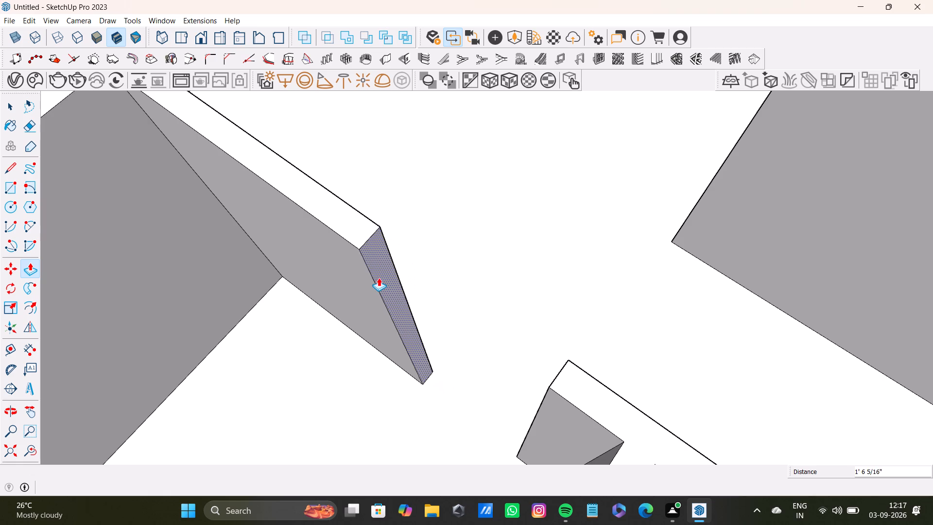
pyautogui.moveTo(379, 278); pyautogui.dragTo(354, 268)
pyautogui.press('space')
# Push the wall end face beside the T-shaped partition head, on the far corner-room side, slightly farther back from the doorway.
pyautogui.scroll(-8, 484, 387)
pyautogui.moveTo(497, 379); pyautogui.dragTo(559, 206, button='middle')
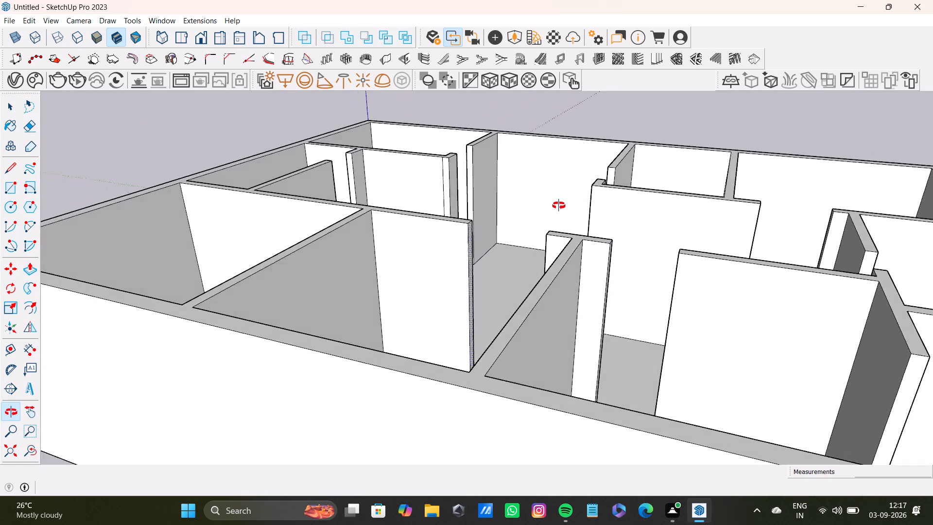
pyautogui.moveTo(559, 206); pyautogui.dragTo(514, 261, button='middle')
pyautogui.scroll(5, 528, 291)
pyautogui.moveTo(527, 327); pyautogui.dragTo(608, 349, button='middle')
pyautogui.press('space')
pyautogui.click(665, 327)
pyautogui.press('p')
pyautogui.moveTo(665, 327); pyautogui.dragTo(687, 310)
pyautogui.press('space')
# Delete the vertical line near the free end of the lengthwise partition closest to the green-axis wall, on its side facing away from that wall.
pyautogui.scroll(-5, 547, 350)
pyautogui.scroll(-7, 374, 212)
pyautogui.keyDown('shift'); pyautogui.moveTo(383, 225); pyautogui.dragTo(484, 277, button='middle'); pyautogui.keyUp('shift')
pyautogui.scroll(12, 400, 281)
pyautogui.click(404, 317)
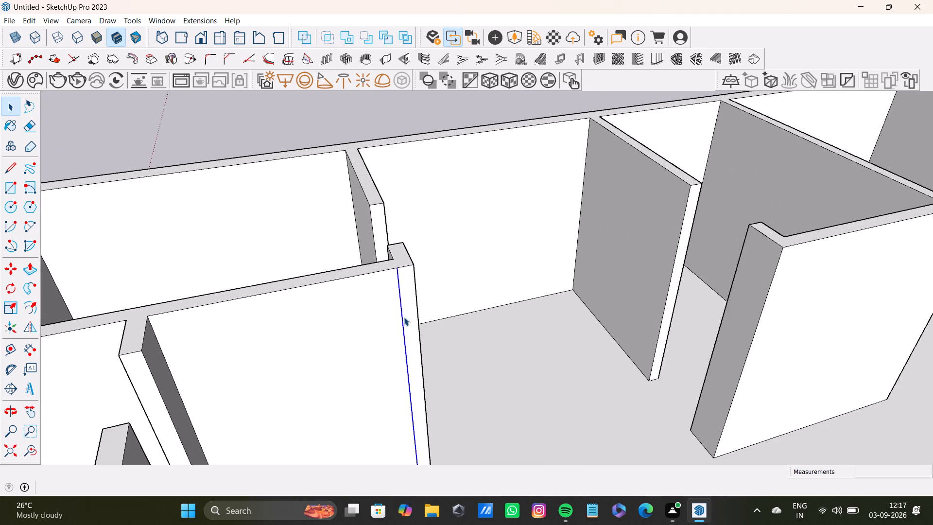
pyautogui.press('Delete')
# Push the longer cross partition's end face back at the doorway of the small middle room beside the red-axis wall.
pyautogui.scroll(-12, 404, 317)
pyautogui.moveTo(411, 323); pyautogui.dragTo(408, 327, button='middle')
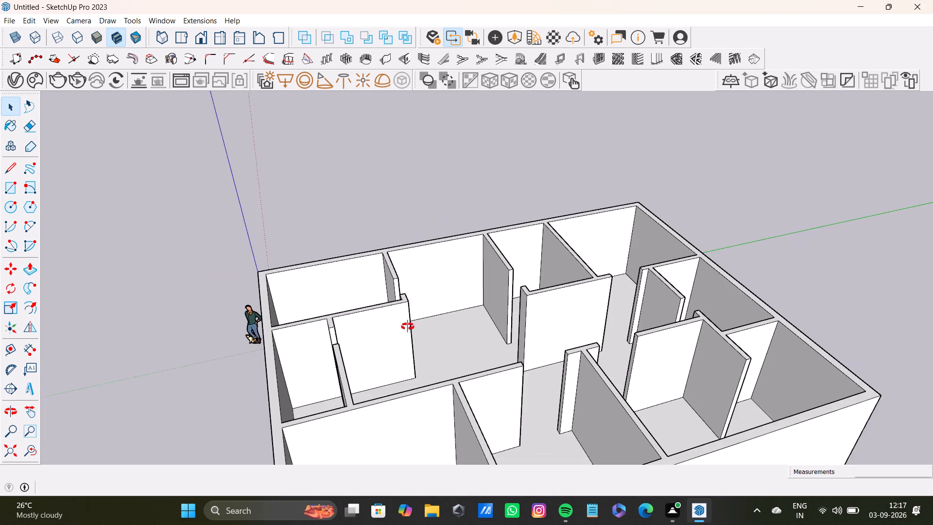
pyautogui.moveTo(408, 327); pyautogui.dragTo(323, 367, button='middle')
pyautogui.scroll(8, 326, 346)
pyautogui.moveTo(335, 321); pyautogui.dragTo(619, 267, button='middle')
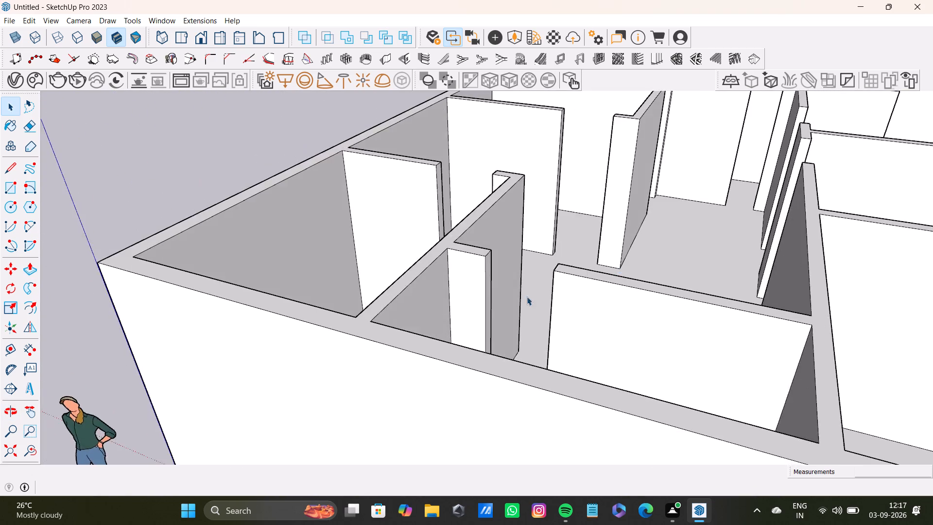
pyautogui.scroll(3, 516, 300)
pyautogui.moveTo(516, 300); pyautogui.dragTo(464, 270, button='middle')
pyautogui.moveTo(465, 285); pyautogui.dragTo(563, 303, button='middle')
pyautogui.keyDown('shift'); pyautogui.moveTo(552, 262); pyautogui.dragTo(403, 268, button='middle'); pyautogui.keyUp('shift')
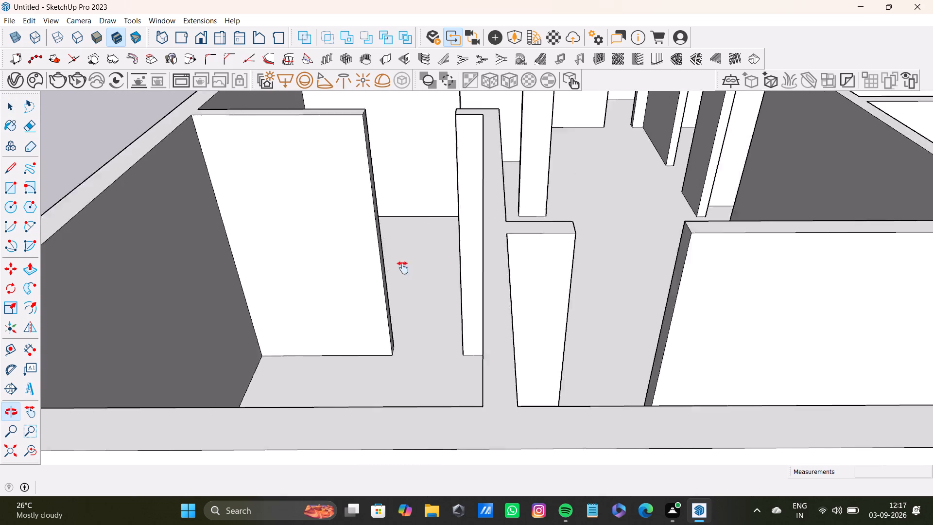
pyautogui.keyDown('shift'); pyautogui.moveTo(403, 268); pyautogui.dragTo(383, 276, button='middle'); pyautogui.keyUp('shift')
pyautogui.moveTo(468, 297); pyautogui.dragTo(503, 309, button='middle')
pyautogui.click(635, 323)
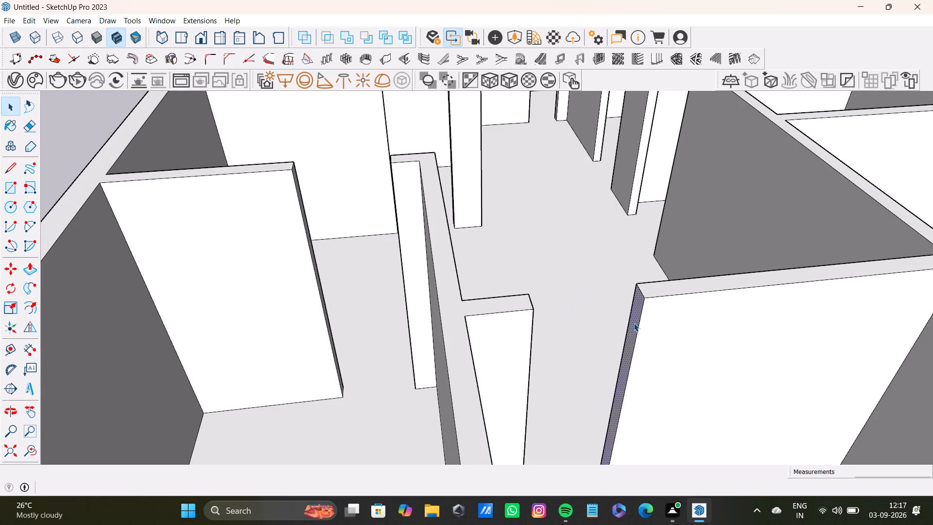
pyautogui.press('p')
pyautogui.moveTo(634, 323); pyautogui.dragTo(655, 318)
pyautogui.press('space')
# Draw lines across the top of the 9" red-axis wall at both inner corners of the small middle room.
pyautogui.scroll(-8, 559, 307)
pyautogui.keyDown('shift'); pyautogui.moveTo(564, 309); pyautogui.dragTo(491, 229, button='middle'); pyautogui.keyUp('shift')
pyautogui.scroll(3, 533, 287)
pyautogui.moveTo(515, 272); pyautogui.dragTo(496, 310, button='middle')
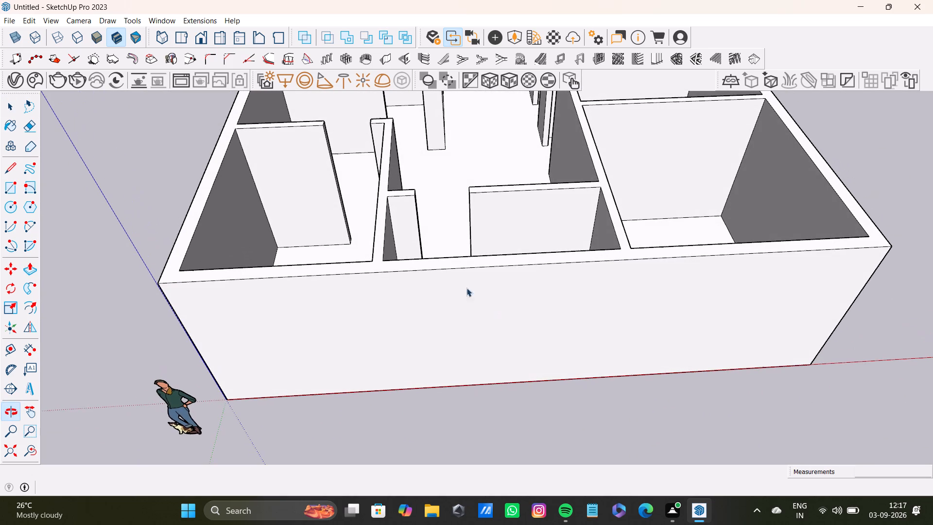
pyautogui.click(5, 169)
pyautogui.scroll(4, 265, 264)
pyautogui.moveTo(409, 276); pyautogui.dragTo(396, 314, button='middle')
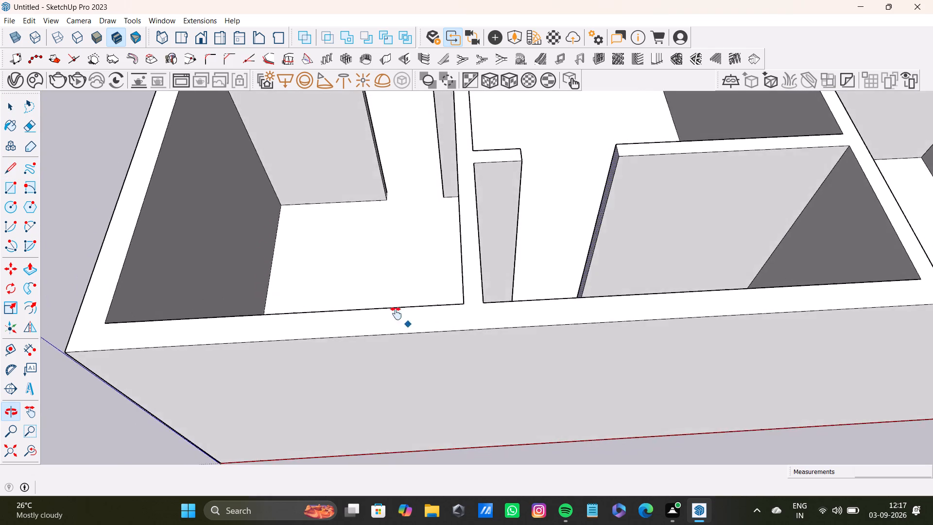
pyautogui.moveTo(396, 314); pyautogui.dragTo(292, 266, button='middle')
pyautogui.scroll(4, 348, 252)
pyautogui.click(383, 246)
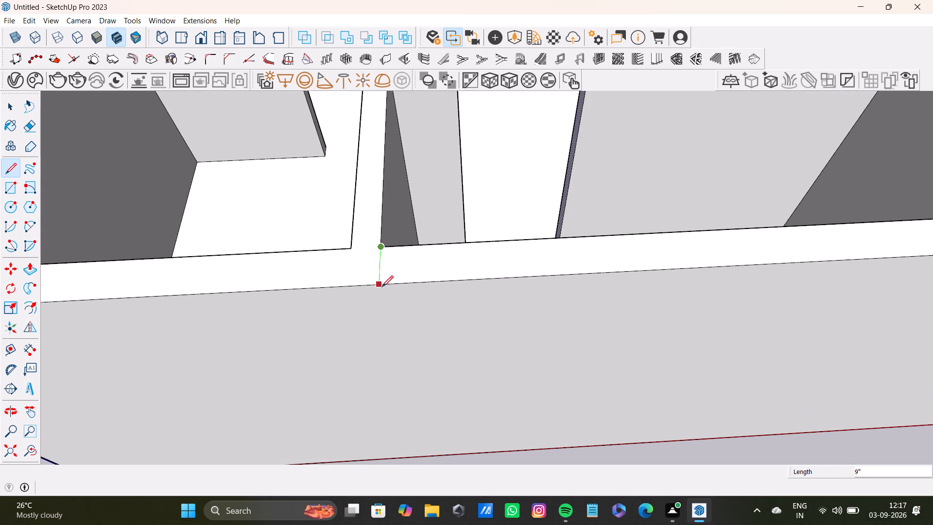
pyautogui.click(382, 287)
pyautogui.scroll(-7, 407, 280)
pyautogui.keyDown('shift'); pyautogui.moveTo(477, 275); pyautogui.dragTo(363, 285, button='middle'); pyautogui.keyUp('shift')
pyautogui.scroll(4, 608, 279)
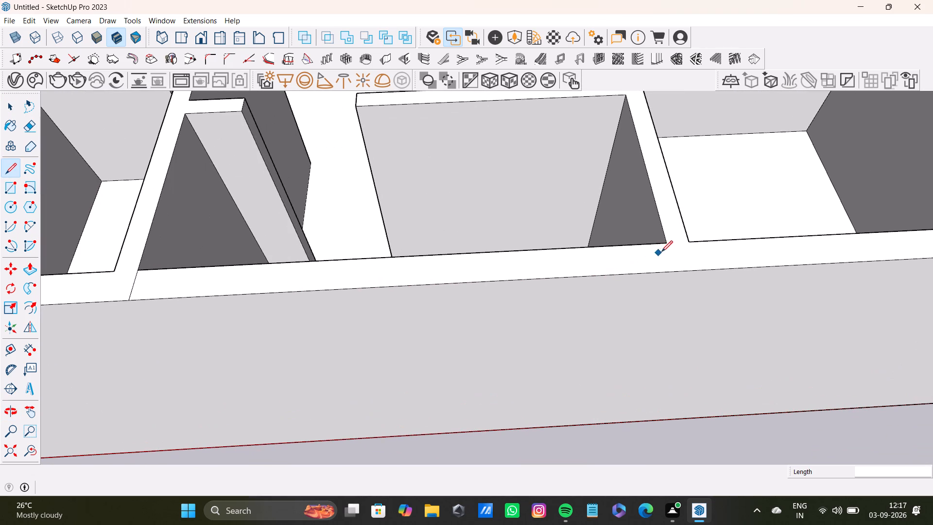
pyautogui.click(669, 245)
pyautogui.click(670, 276)
pyautogui.scroll(-5, 625, 279)
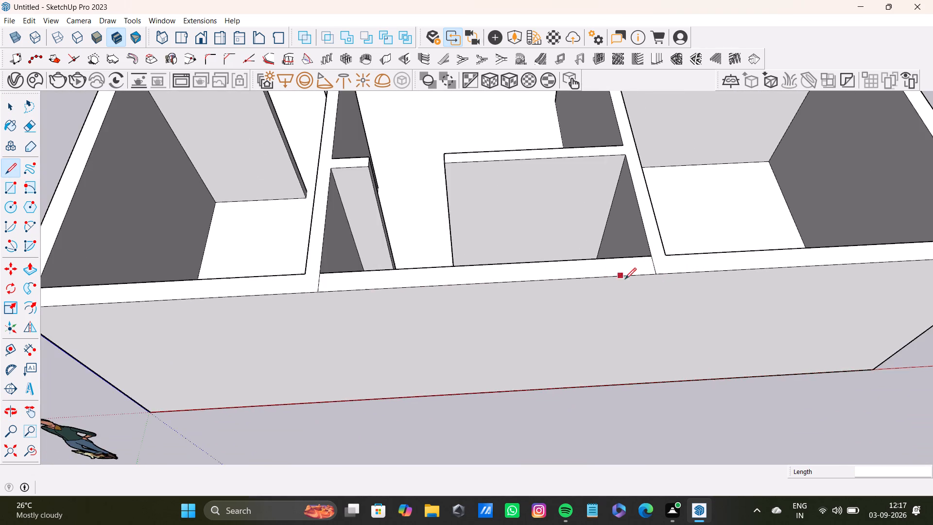
# Draw a line across the top of the red-axis wall in the corner room beside the small middle room, near their shared partition.
pyautogui.moveTo(637, 275); pyautogui.dragTo(367, 245, button='middle')
pyautogui.scroll(3, 482, 211)
pyautogui.click(462, 228)
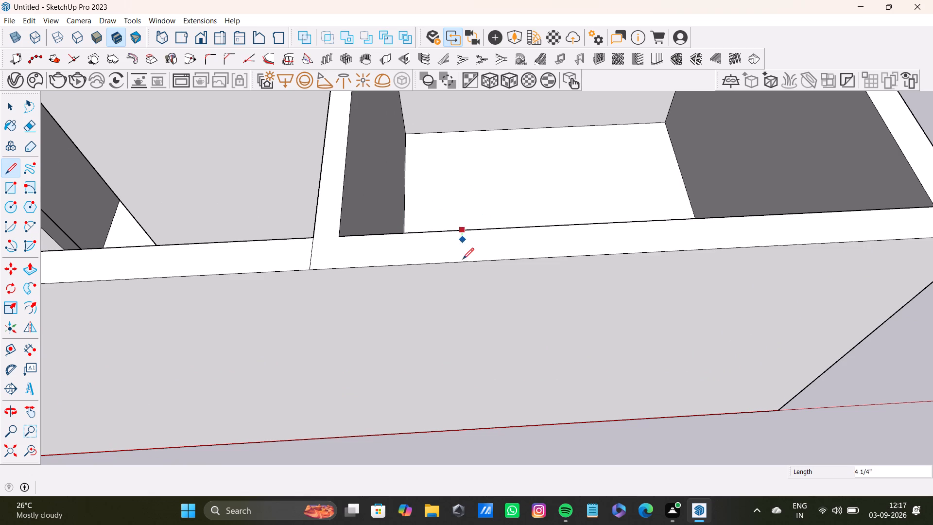
pyautogui.click(463, 261)
# Place a guide about 6' 3" from that line toward the outer corner and draw a second line across the wall top there.
pyautogui.scroll(-4, 583, 251)
pyautogui.keyDown('shift'); pyautogui.moveTo(609, 249); pyautogui.dragTo(499, 255, button='middle'); pyautogui.keyUp('shift')
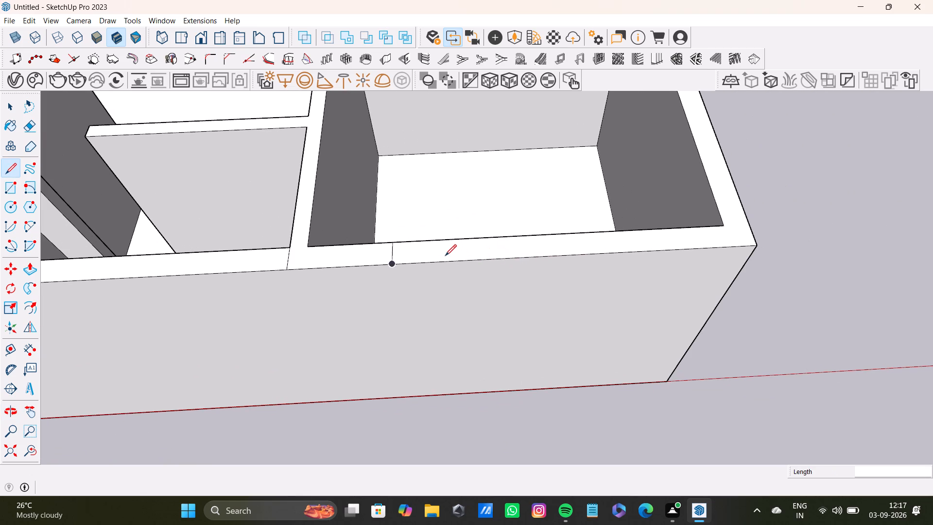
pyautogui.press('t')
pyautogui.click(391, 254)
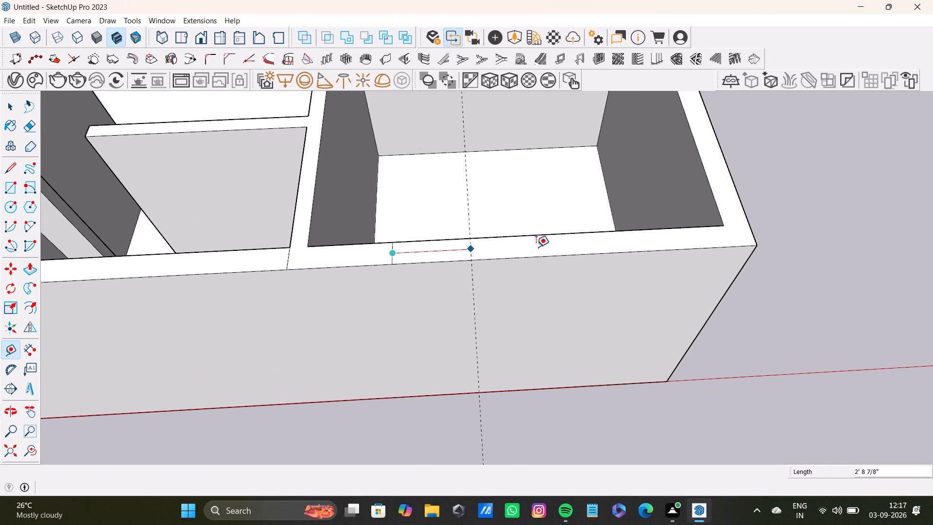
pyautogui.click(613, 243)
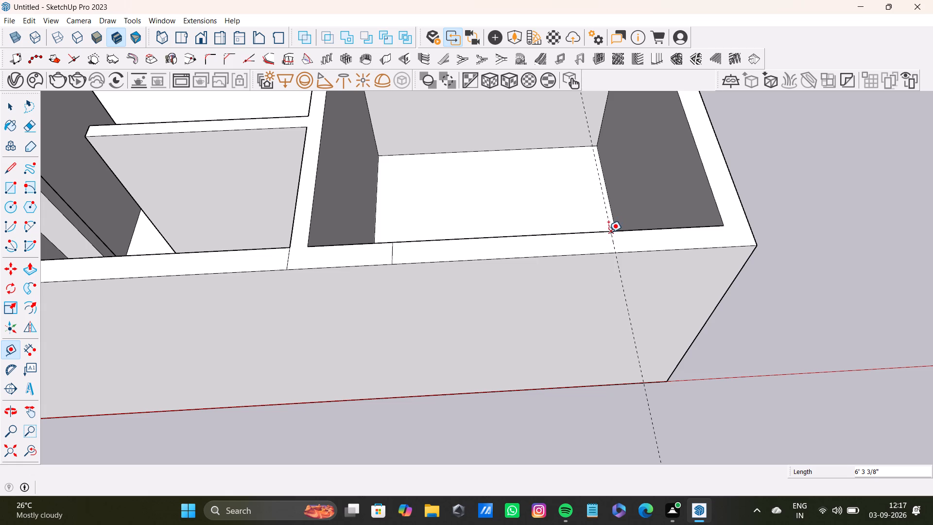
pyautogui.press('space')
pyautogui.press('l')
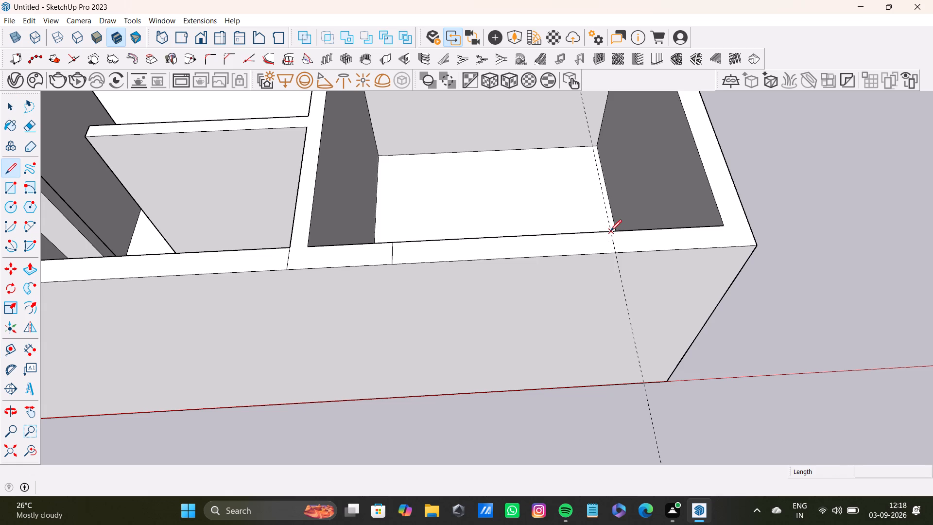
pyautogui.click(610, 231)
pyautogui.click(613, 255)
# Push the marked wall section between the two new lines down to floor level, opening the corner room's red-axis wall.
pyautogui.press('space')
pyautogui.click(574, 244)
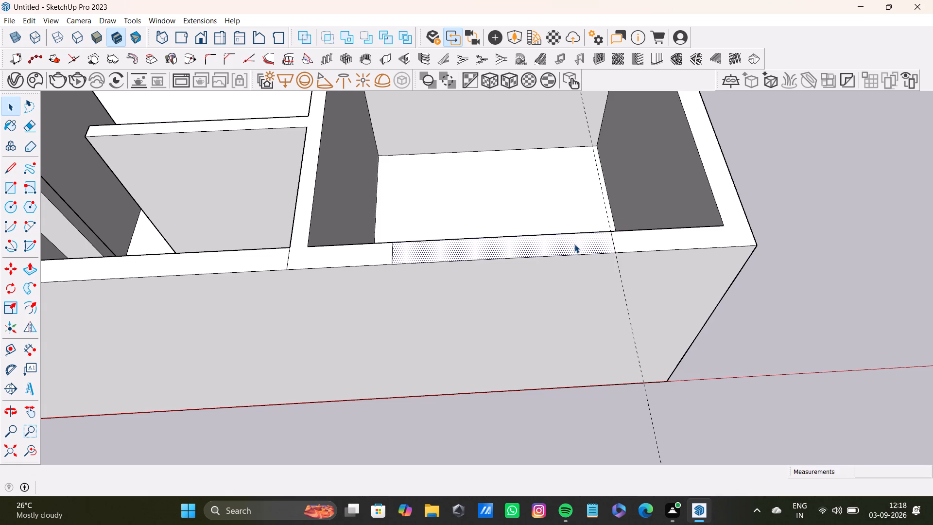
pyautogui.press('p')
pyautogui.moveTo(574, 244); pyautogui.dragTo(569, 404)
pyautogui.press('space')
# Push the marked red-axis wall section in front of the small middle room down to floor level.
pyautogui.scroll(-5, 526, 372)
pyautogui.moveTo(529, 367); pyautogui.dragTo(526, 357, button='middle')
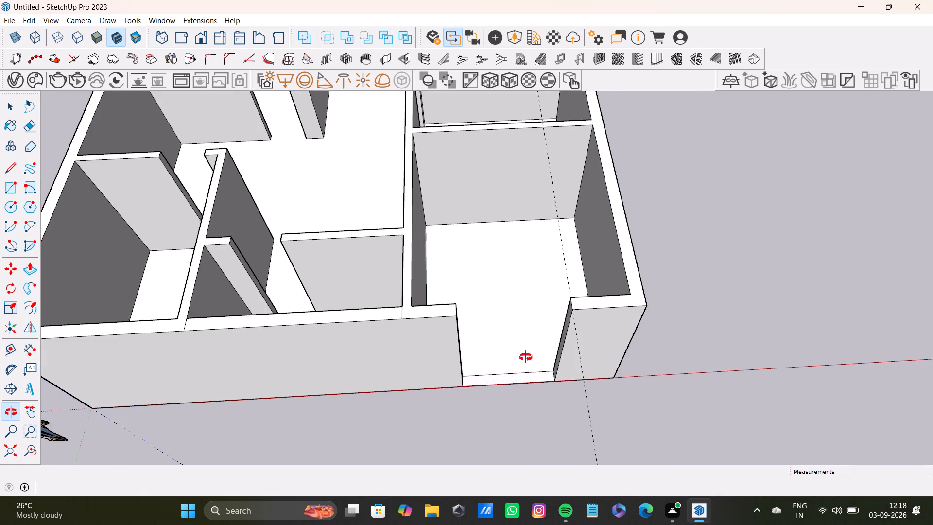
pyautogui.moveTo(526, 357); pyautogui.dragTo(555, 362, button='middle')
pyautogui.scroll(-1, 554, 363)
pyautogui.scroll(1, 553, 363)
pyautogui.scroll(-3, 538, 355)
pyautogui.keyDown('shift'); pyautogui.moveTo(491, 328); pyautogui.dragTo(559, 293, button='middle'); pyautogui.keyUp('shift')
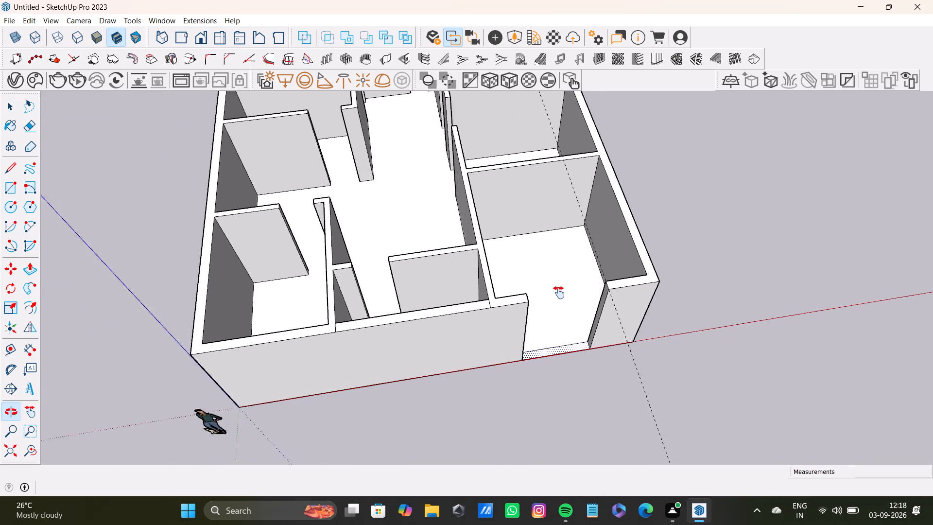
pyautogui.keyDown('shift'); pyautogui.moveTo(559, 293); pyautogui.dragTo(559, 293, button='middle'); pyautogui.keyUp('shift')
pyautogui.click(486, 297)
pyautogui.press('p')
pyautogui.moveTo(486, 297); pyautogui.dragTo(500, 353)
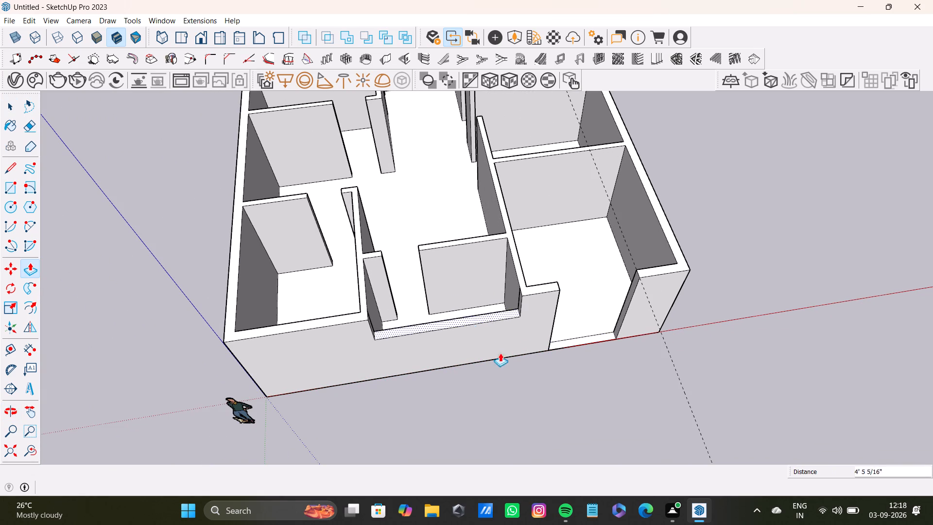
pyautogui.moveTo(500, 353); pyautogui.dragTo(502, 401)
pyautogui.press('space')
# Delete the vertical line beside the middle room's new opening, on the partition shared with the opened corner room.
pyautogui.moveTo(486, 341); pyautogui.dragTo(536, 195, button='middle')
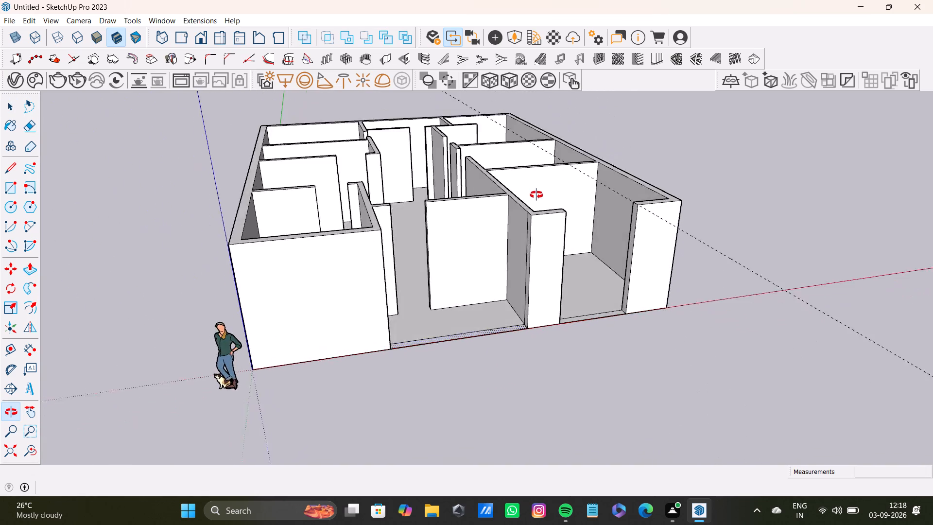
pyautogui.moveTo(536, 195); pyautogui.dragTo(663, 194, button='middle')
pyautogui.scroll(8, 560, 231)
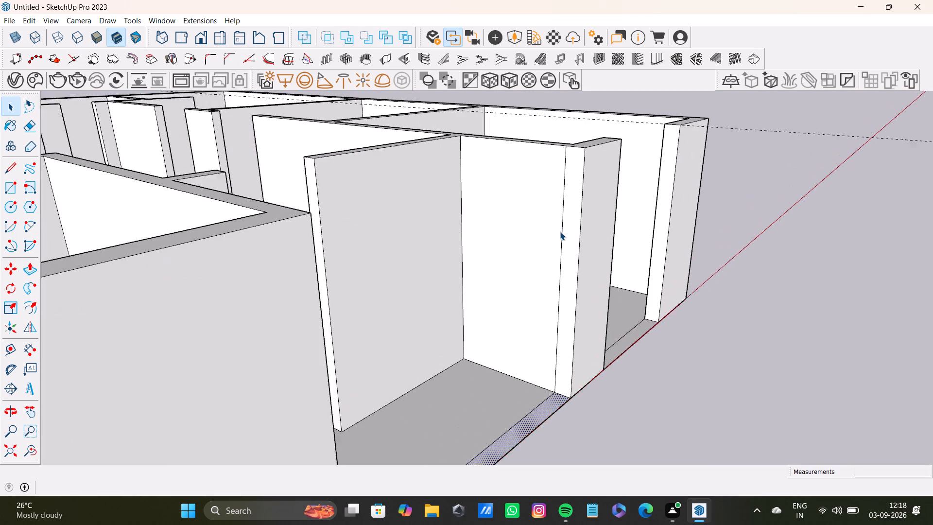
pyautogui.scroll(1, 560, 231)
pyautogui.click(562, 257)
pyautogui.press('F12')
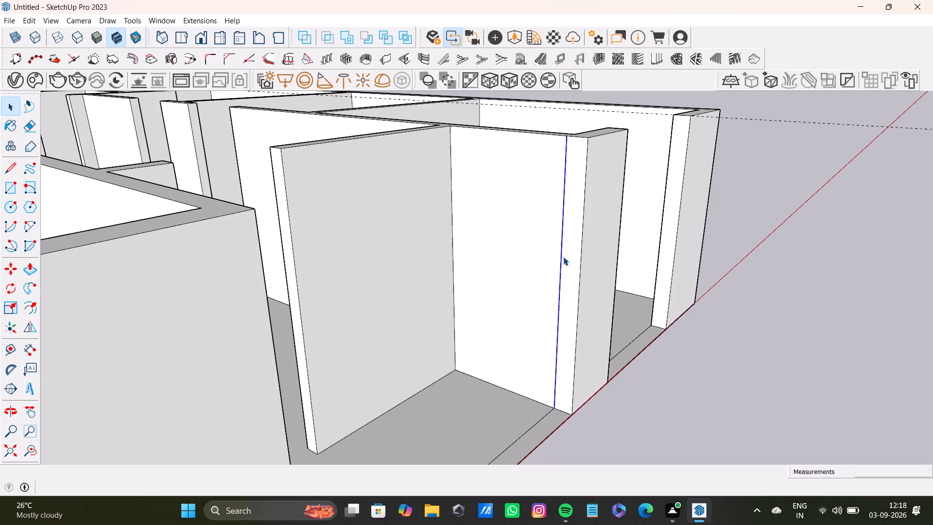
pyautogui.press('Delete')
# Delete the matching vertical line on the opposite side of the middle room's opening.
pyautogui.moveTo(604, 279); pyautogui.dragTo(349, 350, button='middle')
pyautogui.keyDown('shift'); pyautogui.moveTo(301, 285); pyautogui.dragTo(421, 341, button='middle'); pyautogui.keyUp('shift')
pyautogui.keyDown('shift'); pyautogui.scroll(-1, 366, 296); pyautogui.keyUp('shift')
pyautogui.scroll(4, 194, 312)
pyautogui.click(211, 328)
pyautogui.press('Delete')
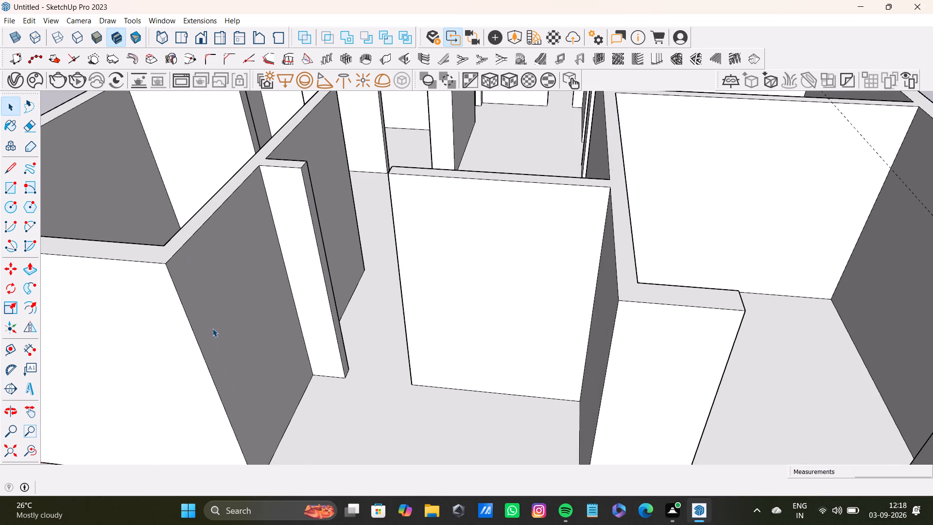
# Examine the room layout, partition ends and new front openings from several angles.
pyautogui.scroll(-9, 220, 332)
pyautogui.moveTo(244, 327); pyautogui.dragTo(345, 267, button='middle')
pyautogui.scroll(-4, 325, 239)
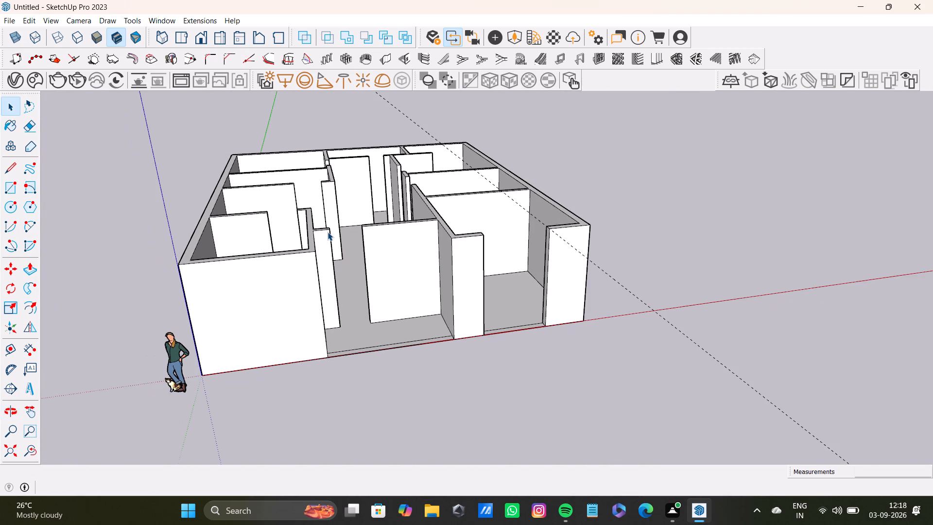
pyautogui.moveTo(256, 215); pyautogui.dragTo(241, 280, button='middle')
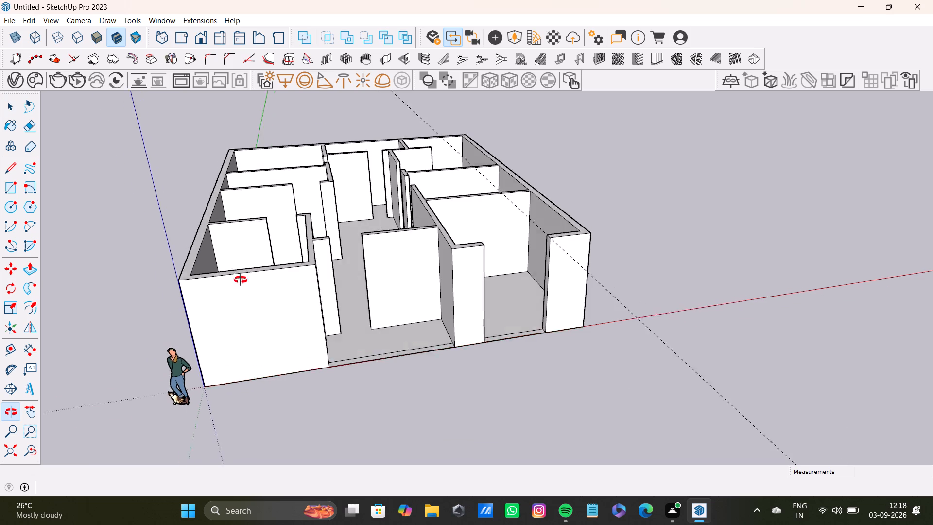
pyautogui.moveTo(241, 280); pyautogui.dragTo(186, 337, button='middle')
pyautogui.scroll(7, 233, 263)
pyautogui.keyDown('shift'); pyautogui.moveTo(242, 250); pyautogui.dragTo(372, 282, button='middle'); pyautogui.keyUp('shift')
pyautogui.scroll(-1, 380, 280)
pyautogui.scroll(3, 391, 288)
pyautogui.moveTo(402, 288); pyautogui.dragTo(591, 334, button='middle')
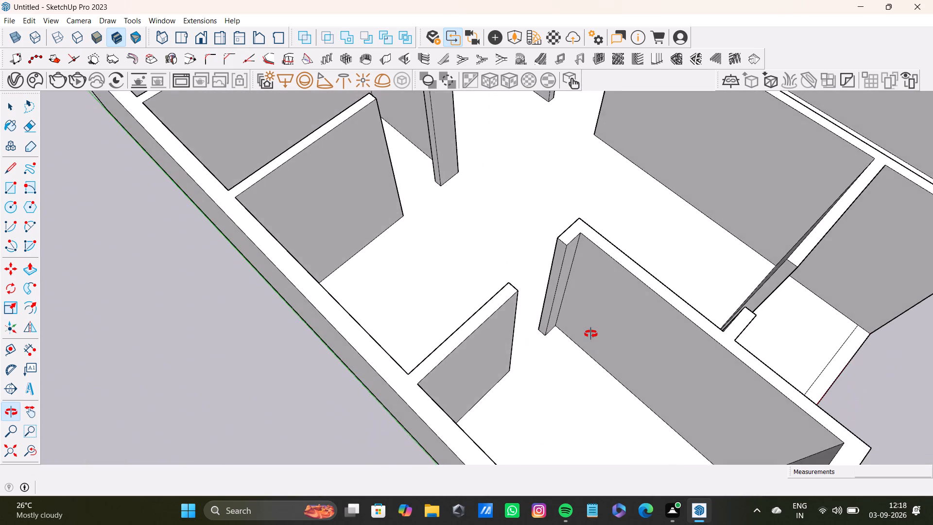
pyautogui.moveTo(591, 334); pyautogui.dragTo(641, 318, button='middle')
pyautogui.scroll(-7, 588, 333)
pyautogui.keyDown('shift'); pyautogui.moveTo(596, 332); pyautogui.dragTo(466, 364, button='middle'); pyautogui.keyUp('shift')
pyautogui.scroll(4, 498, 347)
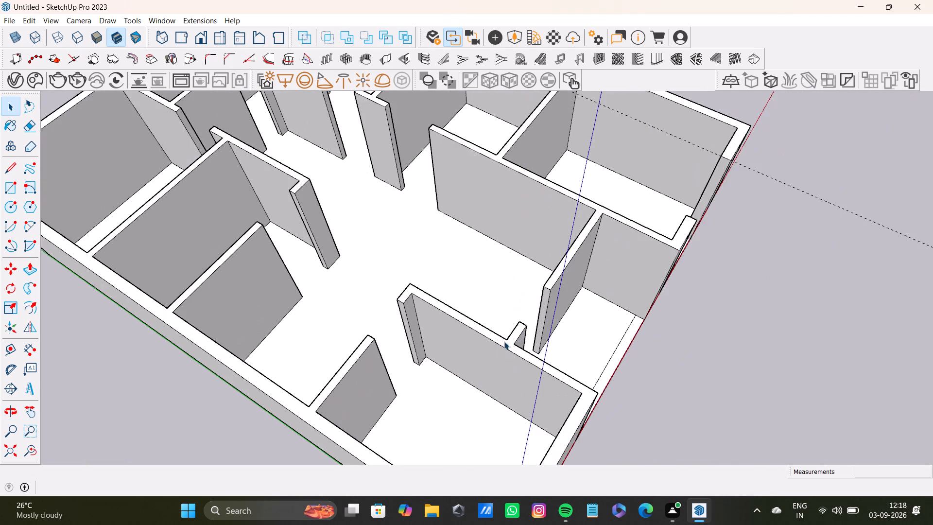
pyautogui.moveTo(517, 338); pyautogui.dragTo(236, 267, button='middle')
pyautogui.scroll(4, 377, 246)
pyautogui.scroll(-3, 452, 292)
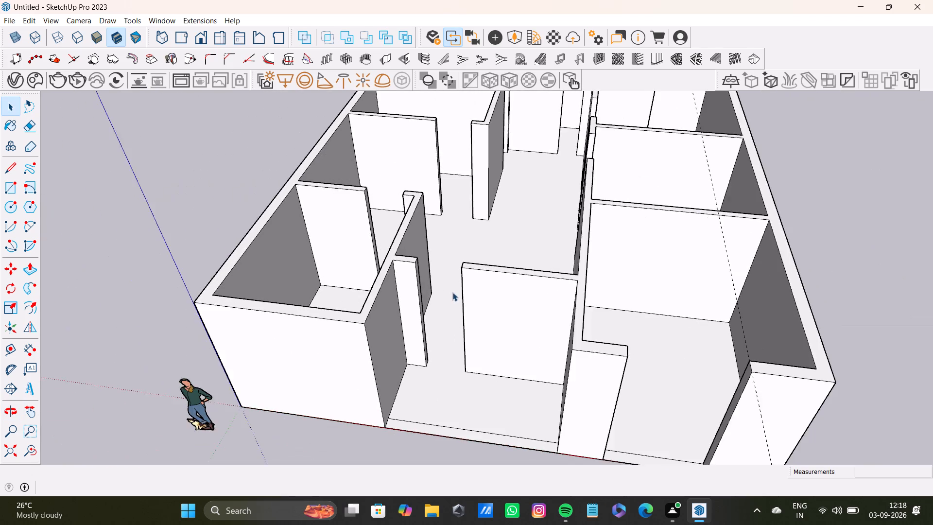
# Push the longer cross partition's free end face farther back to widen the doorway behind the opened middle room.
pyautogui.moveTo(452, 292); pyautogui.dragTo(559, 290, button='middle')
pyautogui.scroll(7, 539, 292)
pyautogui.moveTo(537, 287); pyautogui.dragTo(580, 287, button='middle')
pyautogui.press('space')
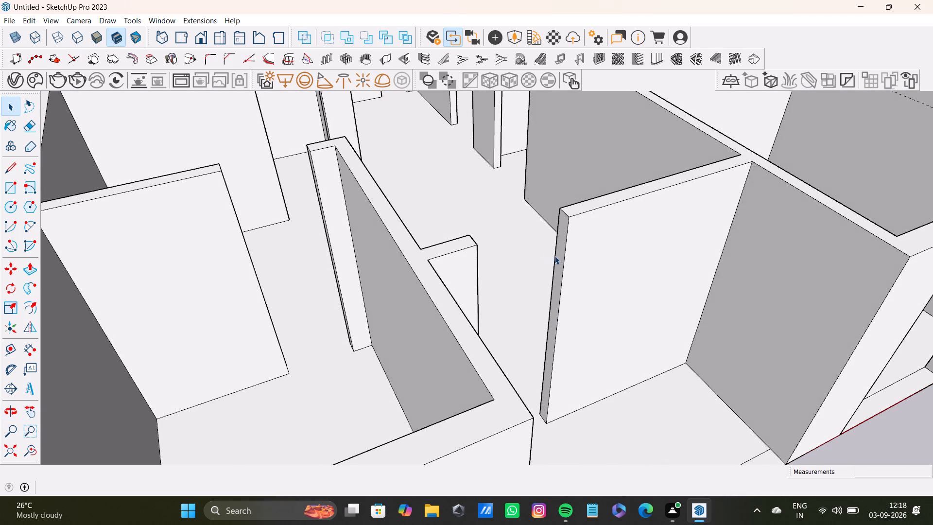
pyautogui.click(560, 260)
pyautogui.press('p')
pyautogui.moveTo(560, 260); pyautogui.dragTo(578, 255)
pyautogui.press('space')
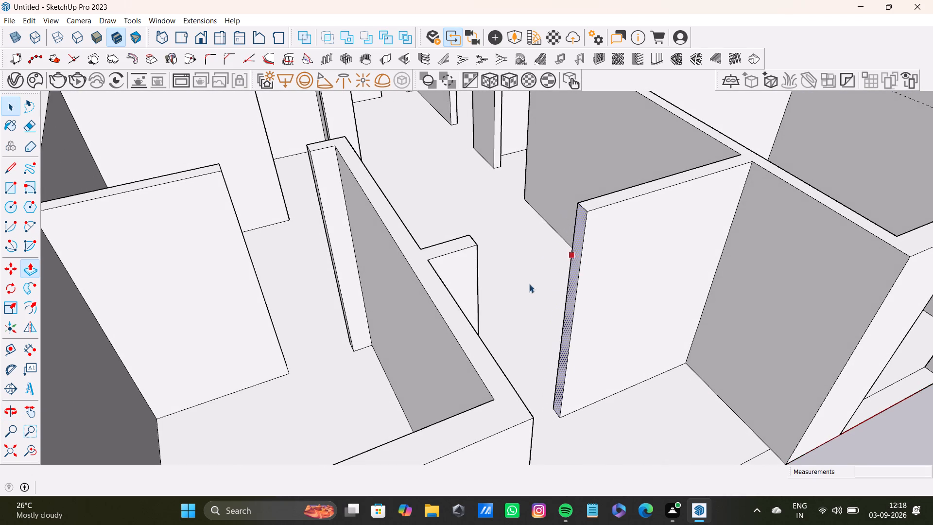
# Delete the leftover guide line running past the corner-room opening.
pyautogui.scroll(-9, 526, 306)
pyautogui.keyDown('shift'); pyautogui.moveTo(559, 300); pyautogui.dragTo(446, 293, button='middle'); pyautogui.keyUp('shift')
pyautogui.scroll(4, 435, 255)
pyautogui.scroll(-4, 415, 244)
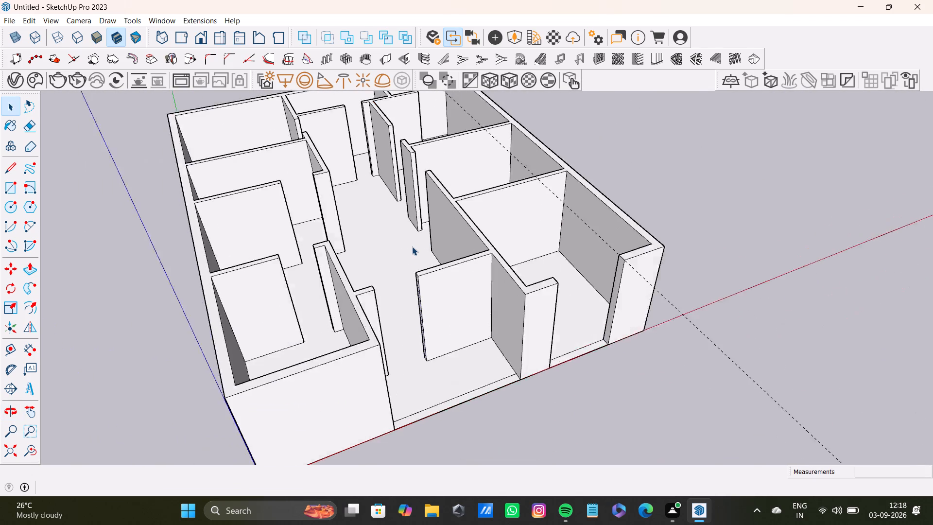
pyautogui.scroll(-1, 412, 246)
pyautogui.scroll(1, 412, 246)
pyautogui.scroll(-4, 414, 247)
pyautogui.keyDown('shift'); pyautogui.moveTo(415, 246); pyautogui.dragTo(432, 273, button='middle'); pyautogui.keyUp('shift')
pyautogui.moveTo(515, 297); pyautogui.dragTo(318, 301, button='middle')
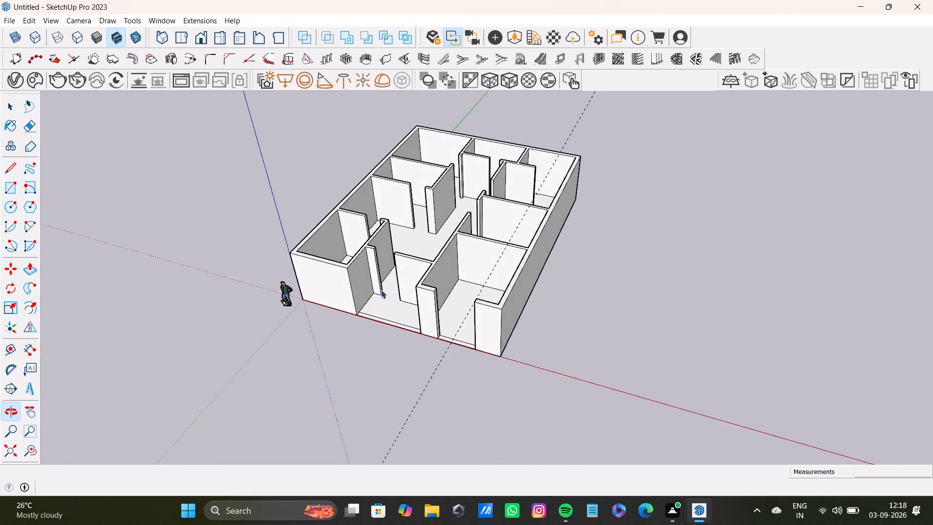
pyautogui.scroll(8, 400, 289)
pyautogui.moveTo(496, 296); pyautogui.dragTo(449, 200, button='middle')
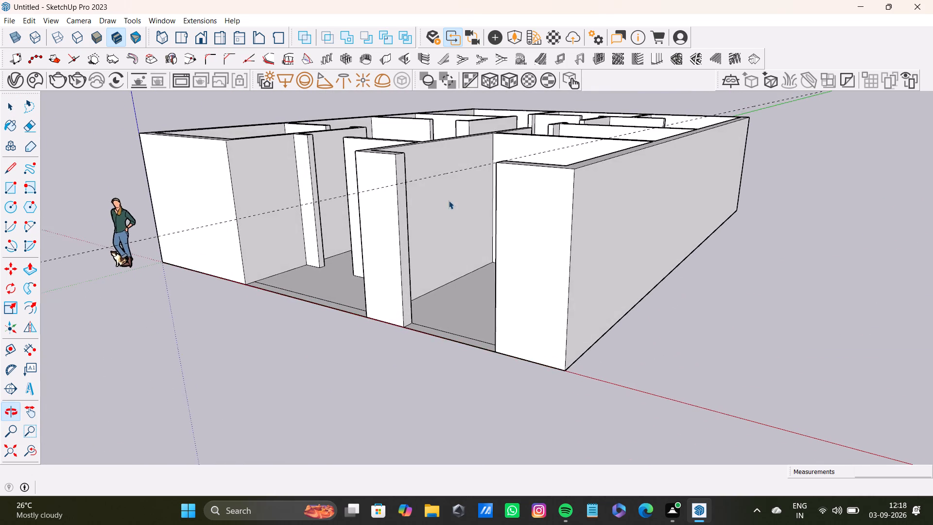
pyautogui.scroll(5, 395, 180)
pyautogui.click(427, 185)
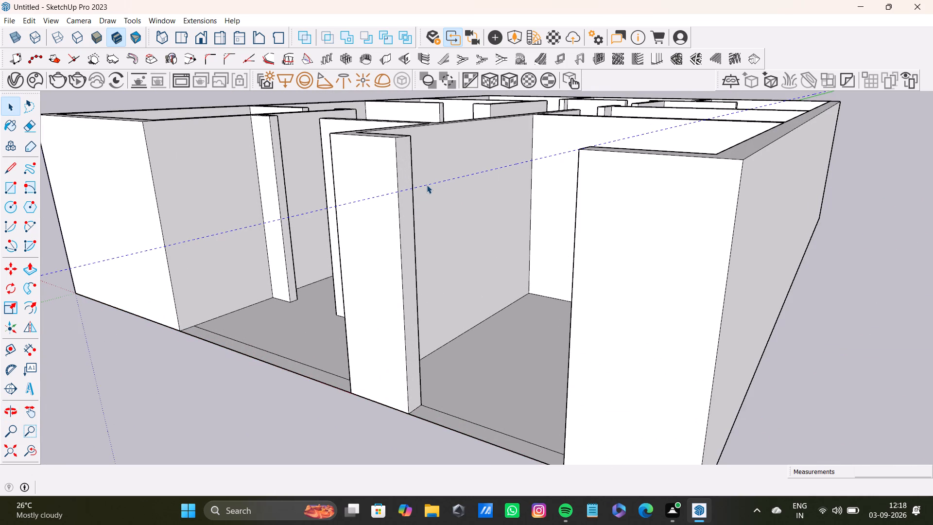
pyautogui.press('Delete')
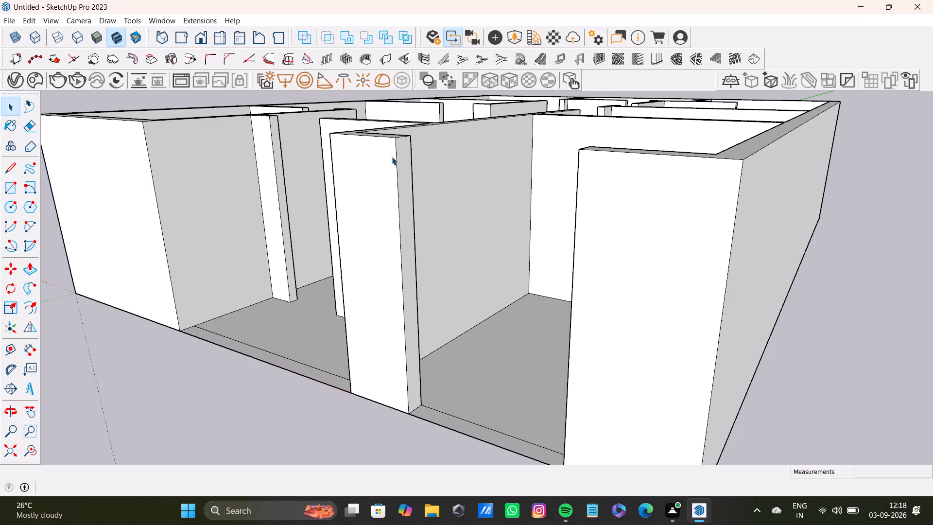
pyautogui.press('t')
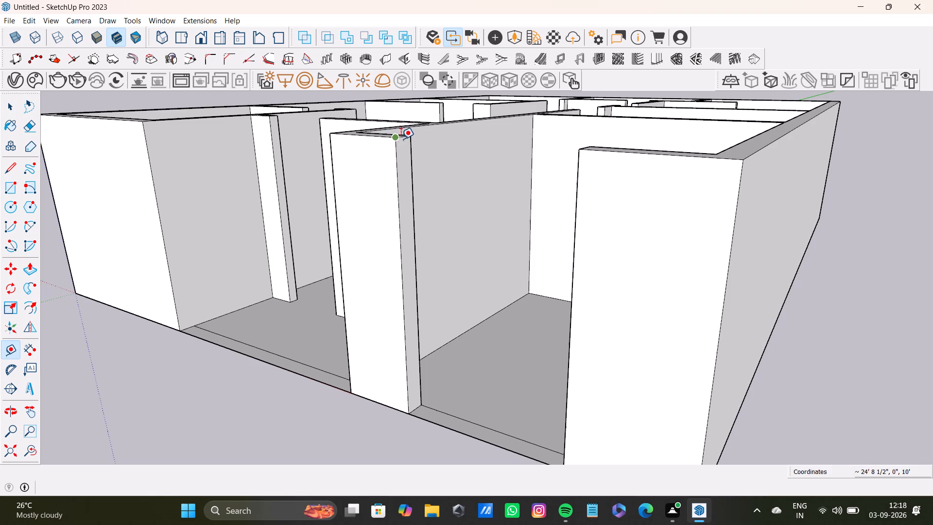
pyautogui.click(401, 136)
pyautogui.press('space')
# Place a guide 1'2" below the top of the wall end face at the corner-room opening and draw a line across the face along it.
pyautogui.scroll(6, 399, 105)
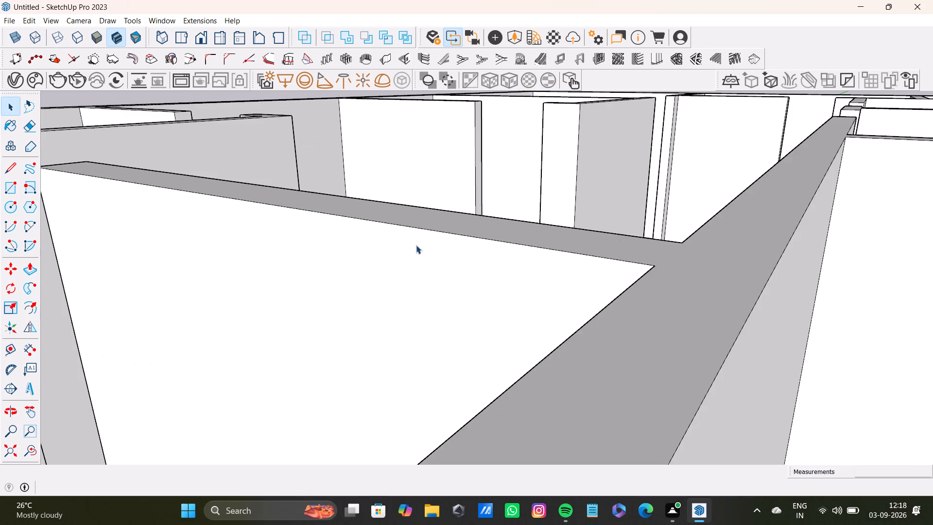
pyautogui.scroll(-17, 416, 243)
pyautogui.keyDown('shift'); pyautogui.moveTo(453, 308); pyautogui.dragTo(420, 206, button='middle'); pyautogui.keyUp('shift')
pyautogui.scroll(3, 404, 260)
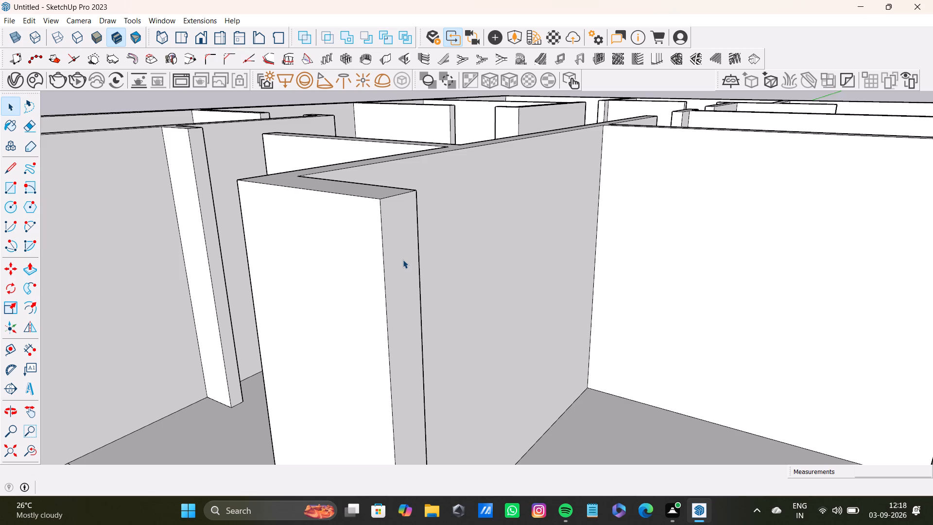
pyautogui.press('t')
pyautogui.click(401, 192)
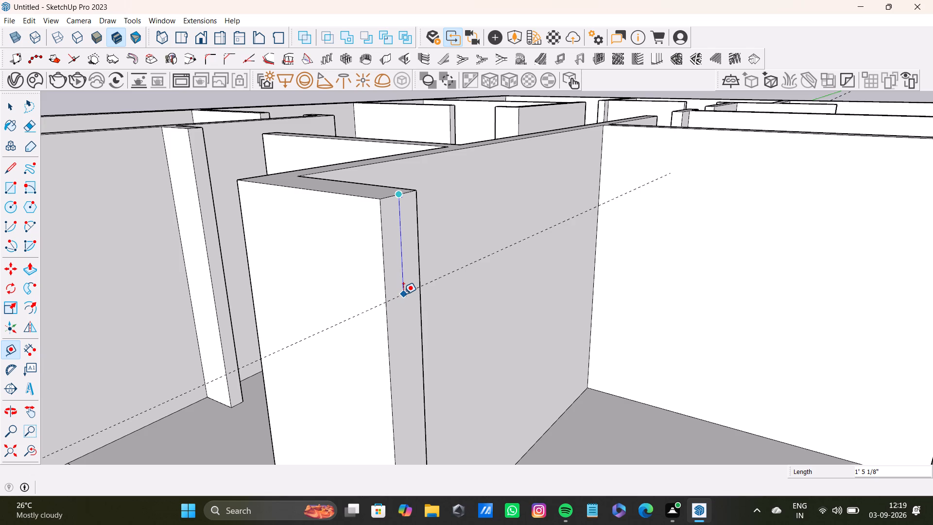
pyautogui.write("1'")
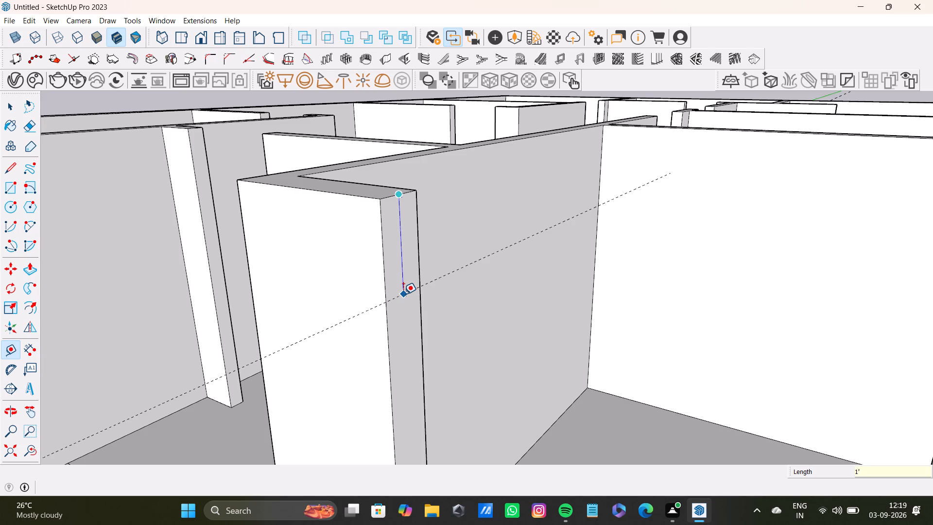
pyautogui.press('2')
pyautogui.hotkey('shift', '"')
pyautogui.press('Return')
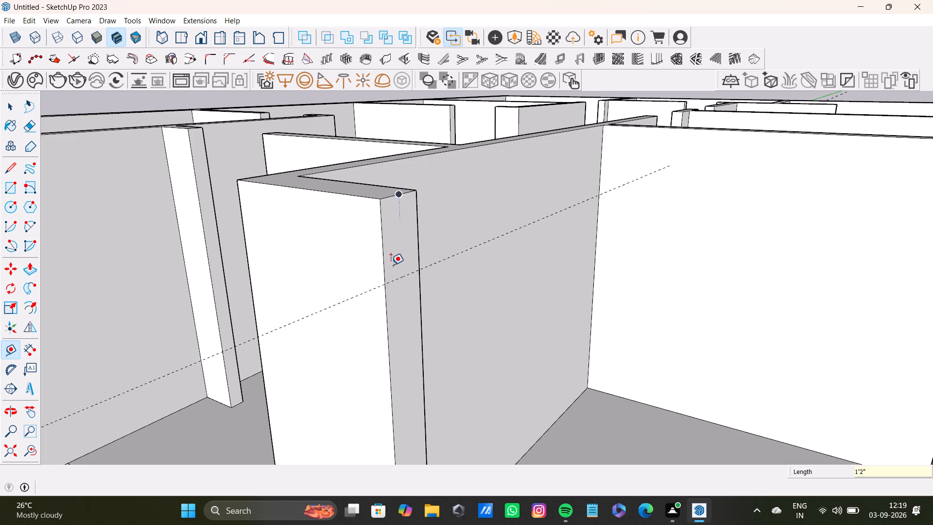
pyautogui.press('l')
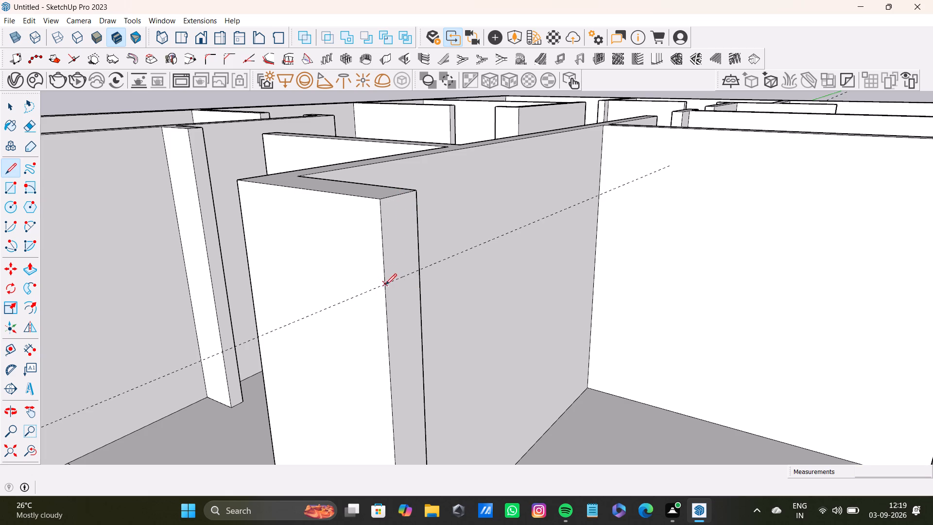
pyautogui.moveTo(386, 285); pyautogui.dragTo(392, 281)
pyautogui.click(422, 269)
# Push/pull the end face's upper section about 6' 3" across the corner-room opening to the opposite wall end, forming a lintel.
pyautogui.press('space')
pyautogui.click(405, 261)
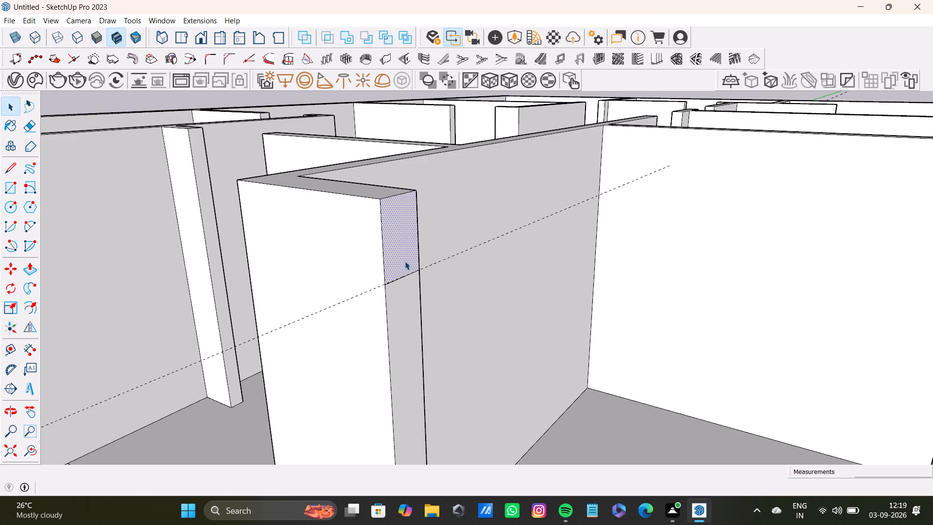
pyautogui.press('p')
pyautogui.moveTo(403, 261); pyautogui.dragTo(632, 332)
pyautogui.scroll(-5, 565, 336)
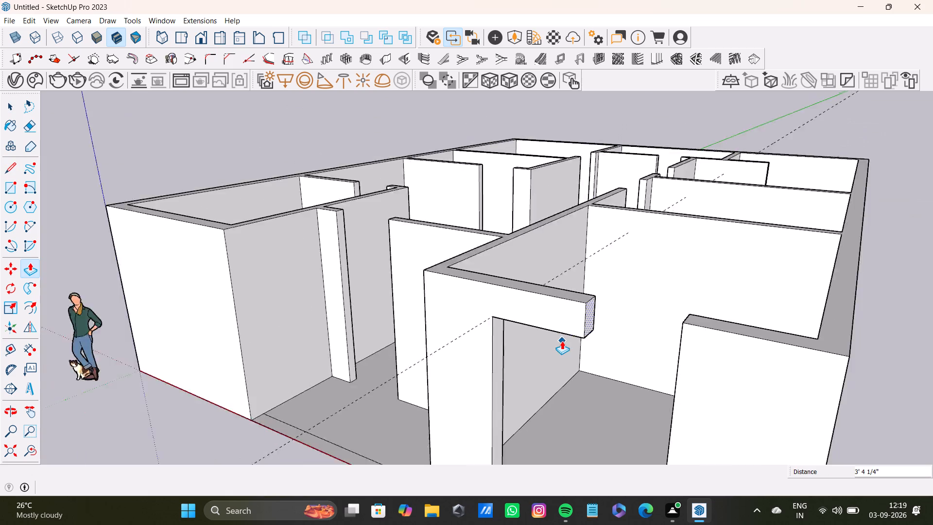
pyautogui.scroll(-4, 562, 341)
pyautogui.keyDown('shift'); pyautogui.moveTo(575, 337); pyautogui.dragTo(554, 301, button='middle'); pyautogui.keyUp('shift')
pyautogui.scroll(3, 553, 304)
pyautogui.moveTo(563, 290); pyautogui.dragTo(635, 298)
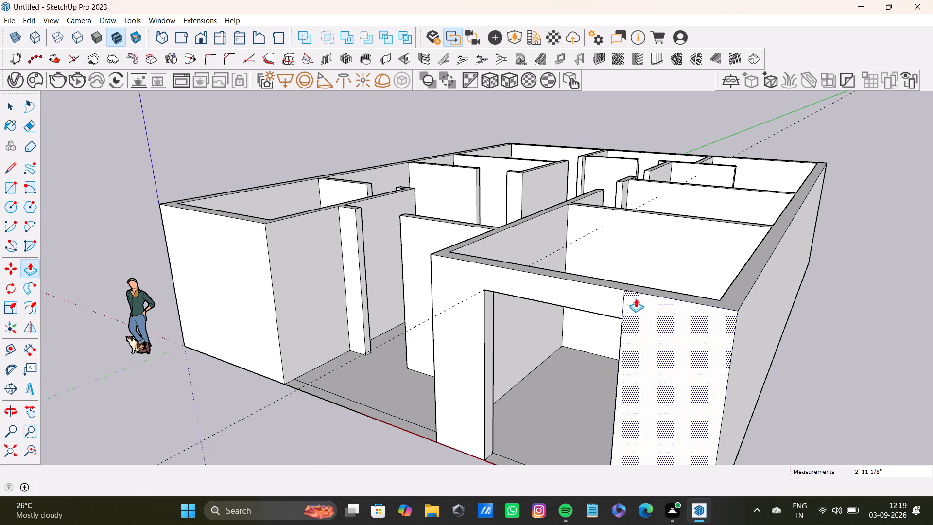
# Delete the vertical seam line where the corner-room opening's lintel meets the front wall face.
pyautogui.scroll(4, 611, 304)
pyautogui.press('space')
pyautogui.click(631, 311)
pyautogui.press('Delete')
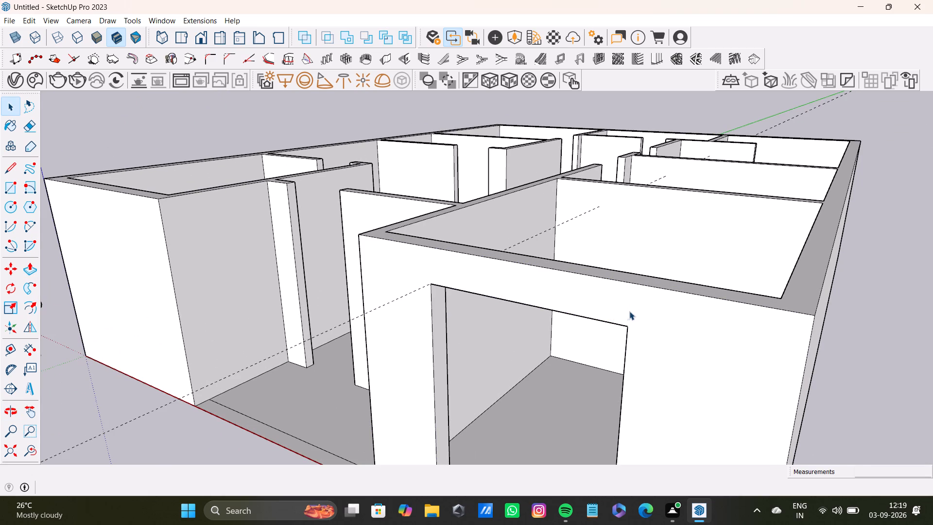
# Place a guide 1'2" below the top of the stub wall's end face at the recessed front entrance and draw a line across the face along it.
pyautogui.scroll(-9, 618, 315)
pyautogui.scroll(5, 466, 297)
pyautogui.keyDown('shift'); pyautogui.moveTo(472, 287); pyautogui.dragTo(541, 305, button='middle'); pyautogui.keyUp('shift')
pyautogui.scroll(4, 521, 245)
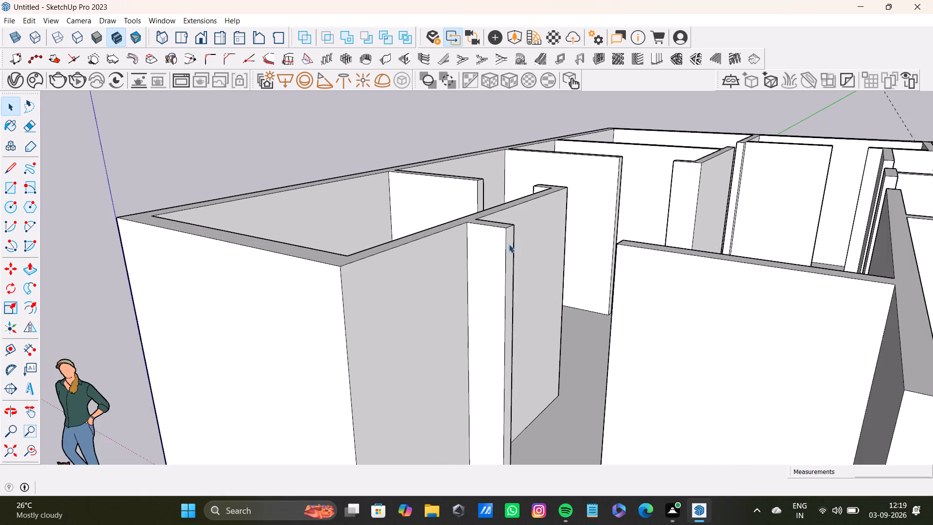
pyautogui.scroll(3, 509, 244)
pyautogui.moveTo(508, 246); pyautogui.dragTo(493, 260, button='middle')
pyautogui.scroll(2, 494, 257)
pyautogui.moveTo(493, 258); pyautogui.dragTo(470, 266, button='middle')
pyautogui.press('t')
pyautogui.scroll(8, 471, 256)
pyautogui.click(450, 239)
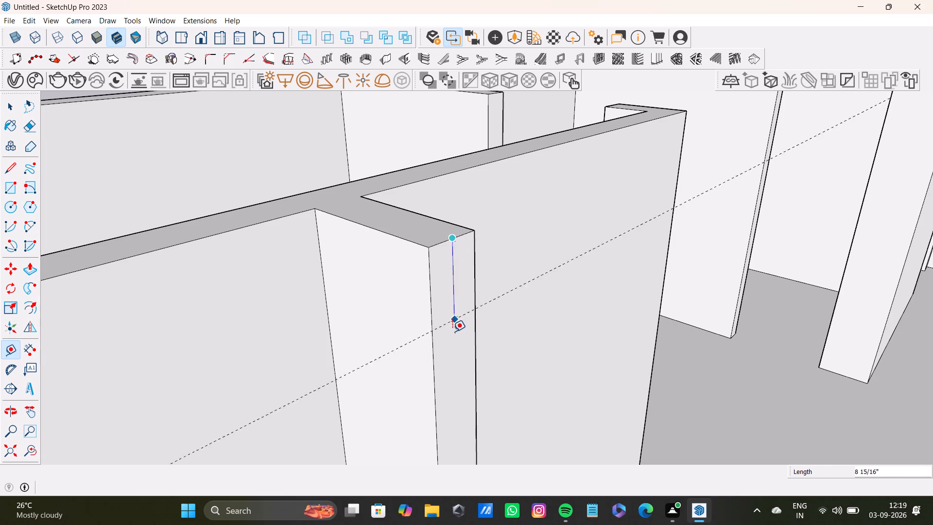
pyautogui.write("1'2")
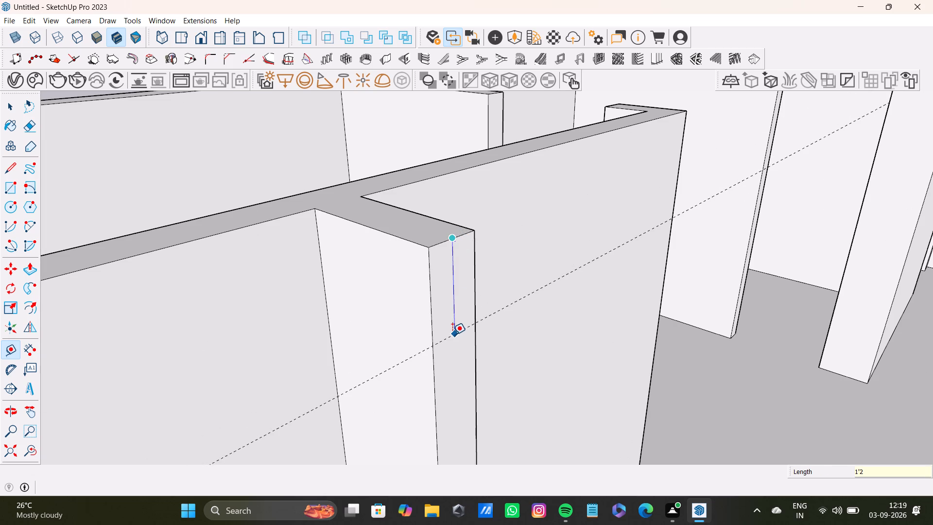
pyautogui.hotkey('shift', '"')
pyautogui.press('Return')
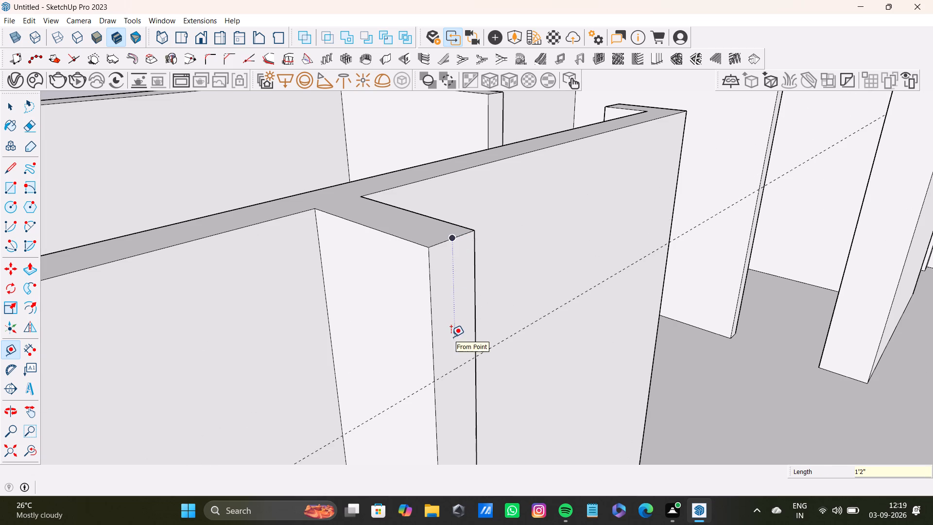
pyautogui.press('l')
pyautogui.click(431, 383)
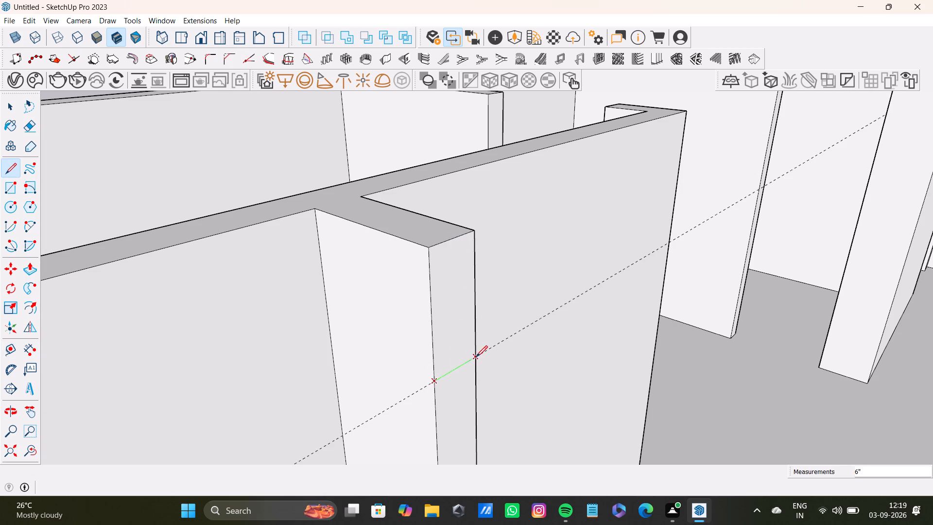
pyautogui.click(476, 357)
# Push/pull the stub wall's upper end section across the recessed entrance opening to the opposite wall, forming a lintel.
pyautogui.press('space')
pyautogui.click(456, 344)
pyautogui.press('p')
pyautogui.moveTo(456, 344); pyautogui.dragTo(501, 349)
pyautogui.scroll(-10, 566, 398)
pyautogui.keyDown('shift'); pyautogui.moveTo(561, 395); pyautogui.dragTo(530, 311, button='middle'); pyautogui.keyUp('shift')
pyautogui.moveTo(505, 276); pyautogui.dragTo(602, 298)
pyautogui.scroll(8, 573, 296)
# Delete the seam lines on the side and top faces where the entrance lintel meets the wall.
pyautogui.press('space')
pyautogui.click(588, 314)
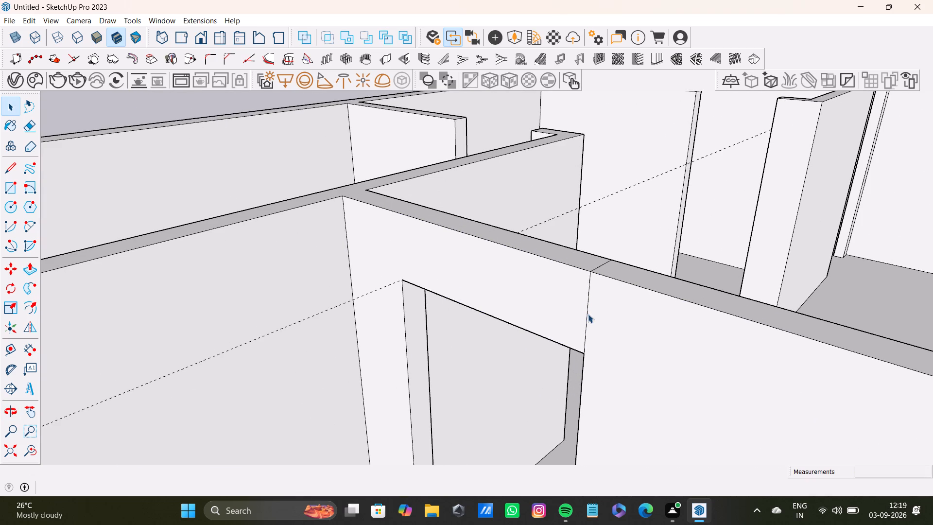
pyautogui.press('Delete')
pyautogui.click(602, 267)
pyautogui.press('Delete')
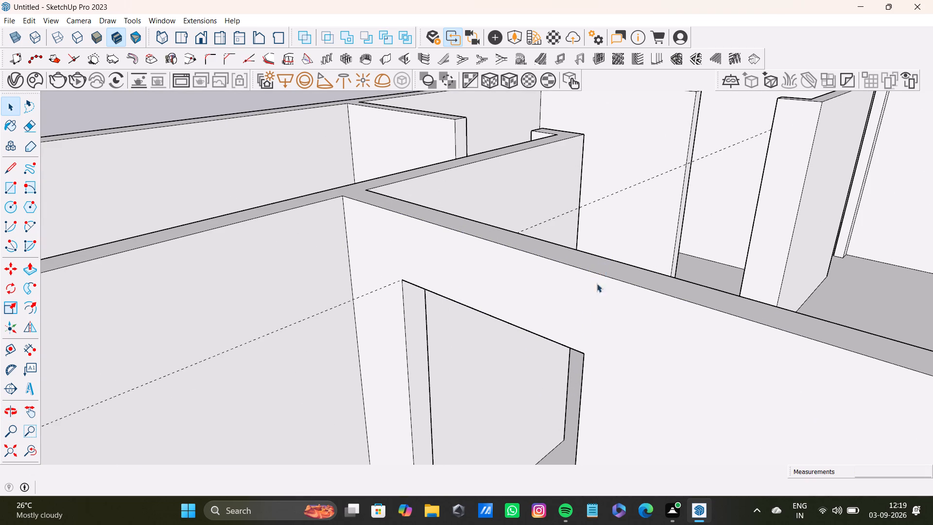
# Place a guide 1'2" below the top of the free end face on the cross partition behind the room beside the entrance.
pyautogui.scroll(-14, 589, 332)
pyautogui.moveTo(590, 340); pyautogui.dragTo(675, 333, button='middle')
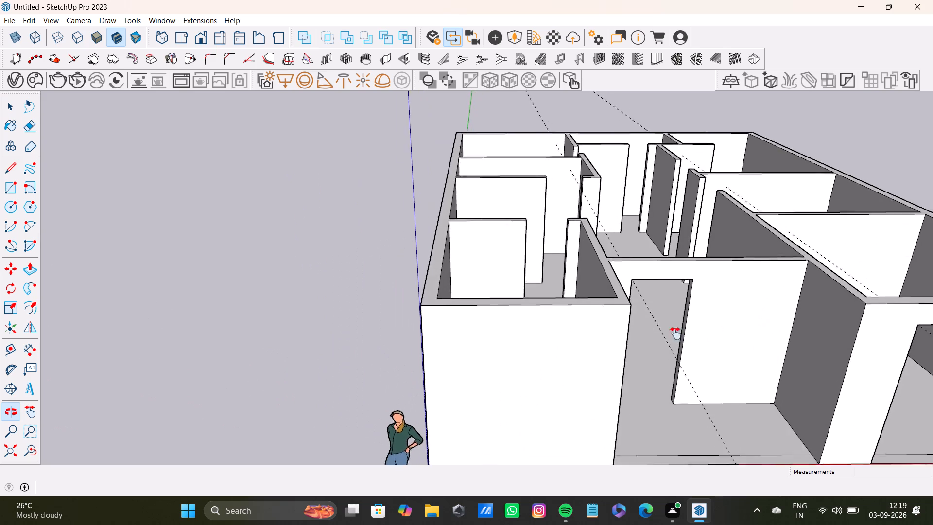
pyautogui.moveTo(675, 333); pyautogui.dragTo(566, 369, button='middle')
pyautogui.scroll(3, 602, 312)
pyautogui.moveTo(556, 305); pyautogui.dragTo(401, 361, button='middle')
pyautogui.scroll(-5, 361, 283)
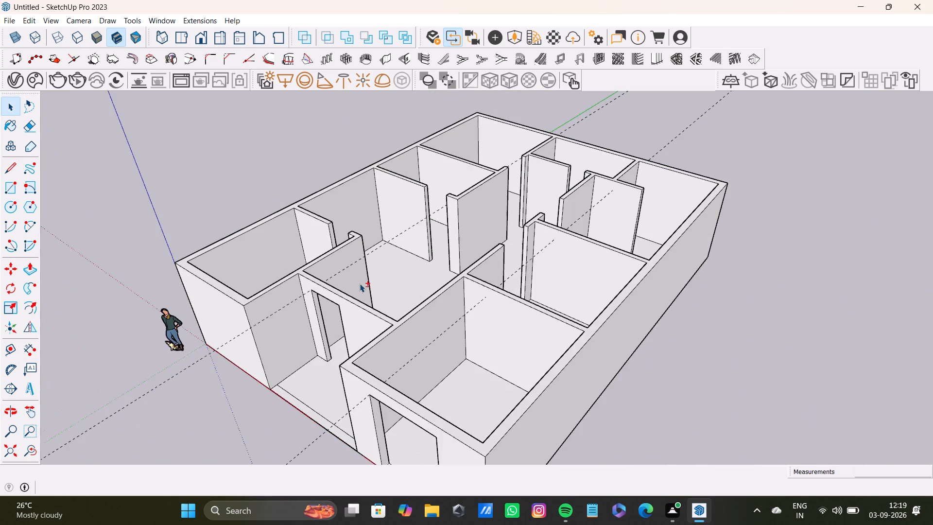
pyautogui.keyDown('shift'); pyautogui.moveTo(360, 283); pyautogui.dragTo(472, 340, button='middle'); pyautogui.keyUp('shift')
pyautogui.moveTo(500, 332); pyautogui.dragTo(230, 335, button='middle')
pyautogui.scroll(4, 449, 266)
pyautogui.moveTo(454, 265); pyautogui.dragTo(476, 352, button='middle')
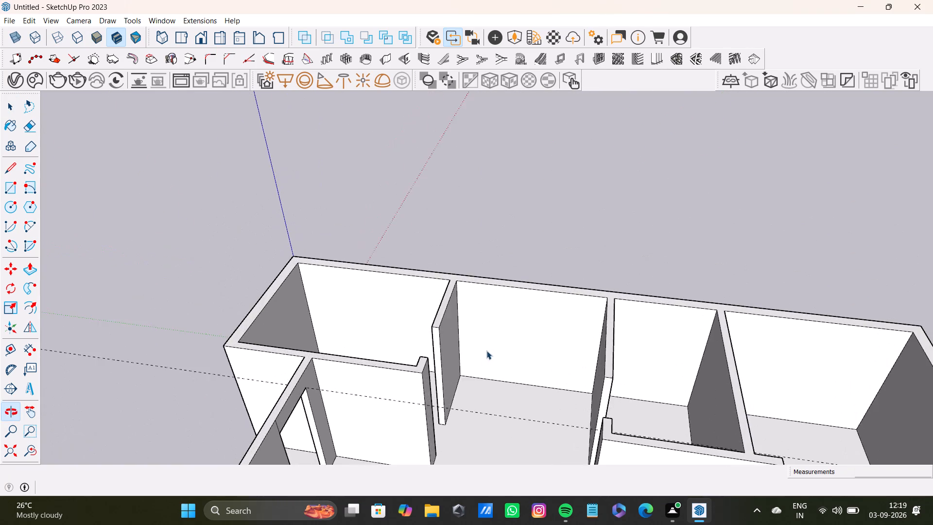
pyautogui.moveTo(485, 350); pyautogui.dragTo(469, 360, button='middle')
pyautogui.scroll(9, 450, 348)
pyautogui.keyDown('shift'); pyautogui.moveTo(441, 337); pyautogui.dragTo(490, 297, button='middle'); pyautogui.keyUp('shift')
pyautogui.scroll(4, 466, 268)
pyautogui.moveTo(466, 268); pyautogui.dragTo(491, 261, button='middle')
pyautogui.press('t')
pyautogui.scroll(4, 427, 242)
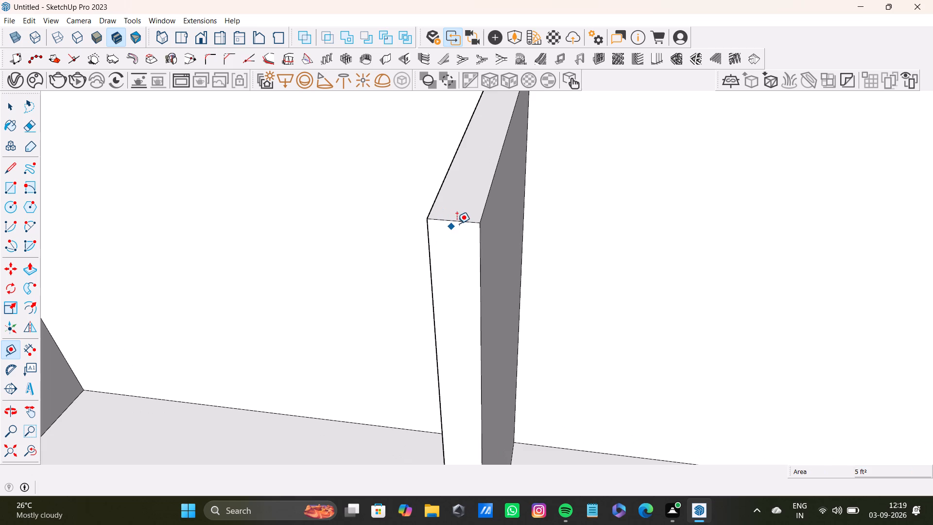
pyautogui.click(457, 218)
pyautogui.write("1'2")
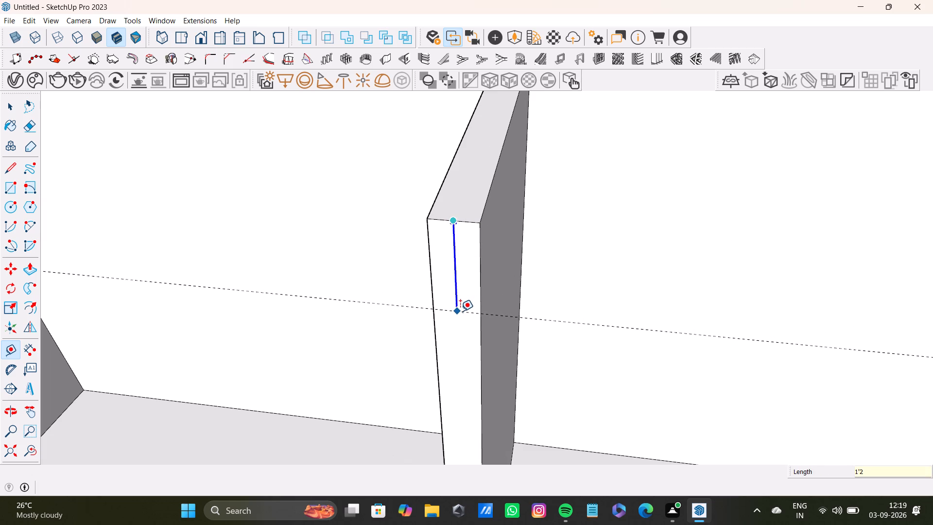
pyautogui.hotkey('shift', '"')
pyautogui.press('Return')
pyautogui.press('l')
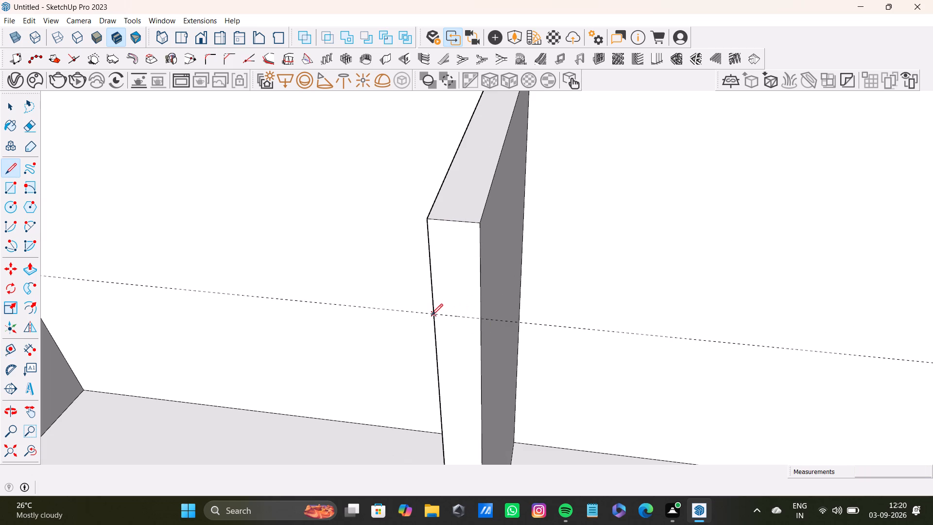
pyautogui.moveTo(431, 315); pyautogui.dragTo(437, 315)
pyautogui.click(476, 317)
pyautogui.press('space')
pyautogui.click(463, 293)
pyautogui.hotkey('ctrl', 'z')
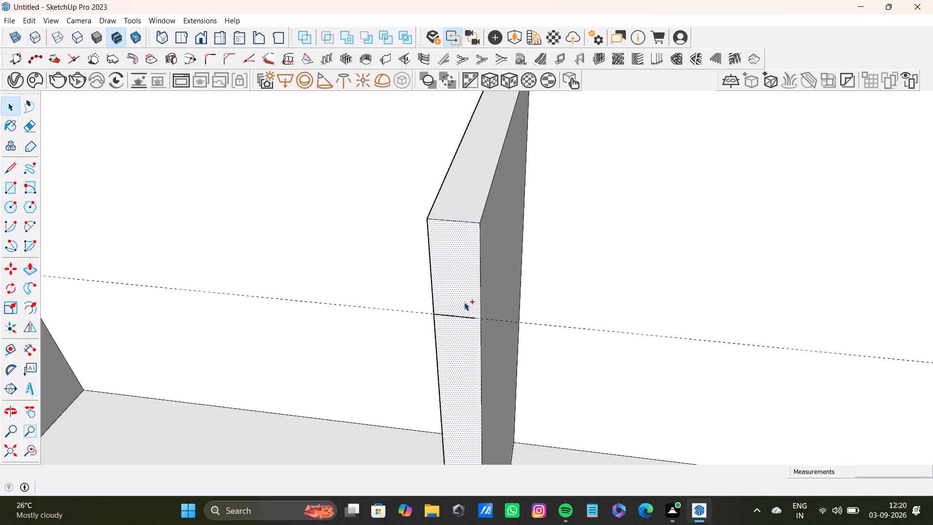
# Draw a line along the guide across the full width of the partition's end face.
pyautogui.press('l')
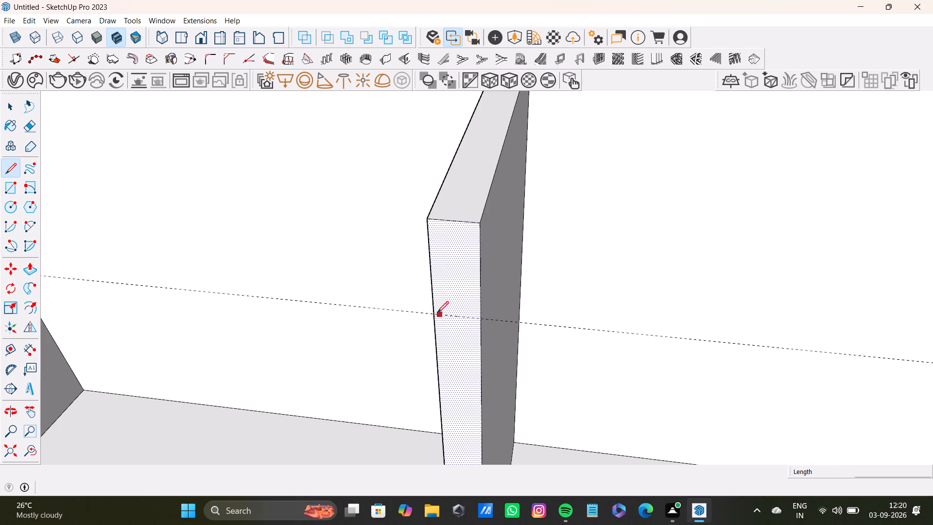
pyautogui.click(433, 314)
pyautogui.click(481, 318)
# Push/pull the partition's upper end section across the doorway until it meets the opposite wall, forming a lintel.
pyautogui.press('space')
pyautogui.click(461, 301)
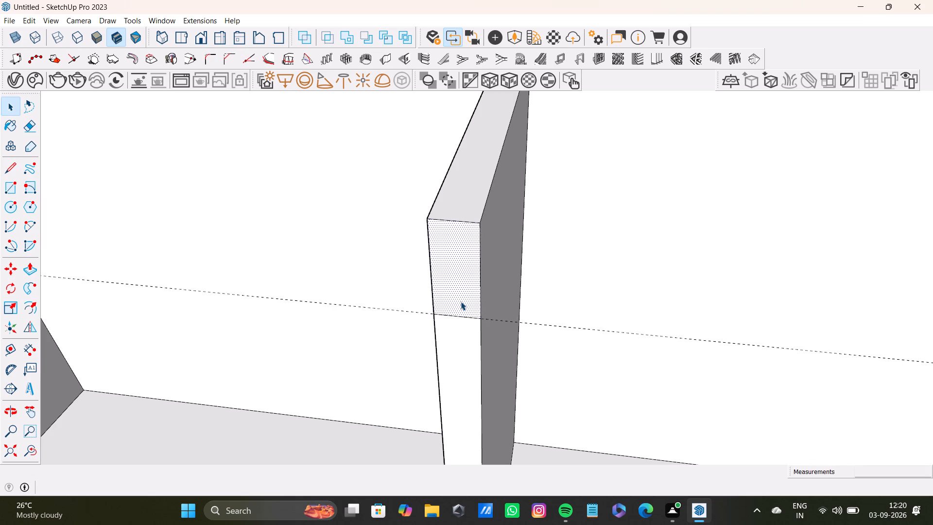
pyautogui.press('p')
pyautogui.moveTo(468, 294); pyautogui.dragTo(406, 388)
pyautogui.scroll(-9, 404, 389)
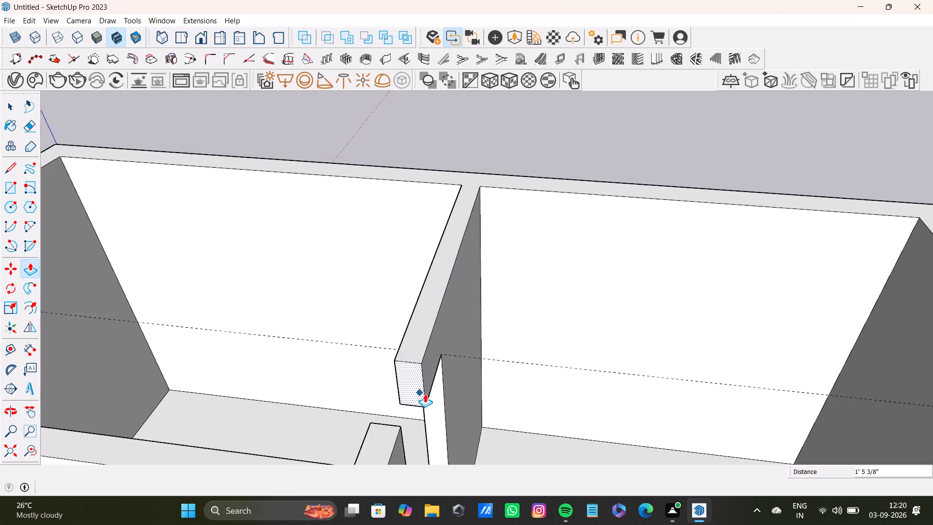
pyautogui.moveTo(425, 394); pyautogui.dragTo(369, 328, button='middle')
pyautogui.moveTo(365, 316); pyautogui.dragTo(332, 367)
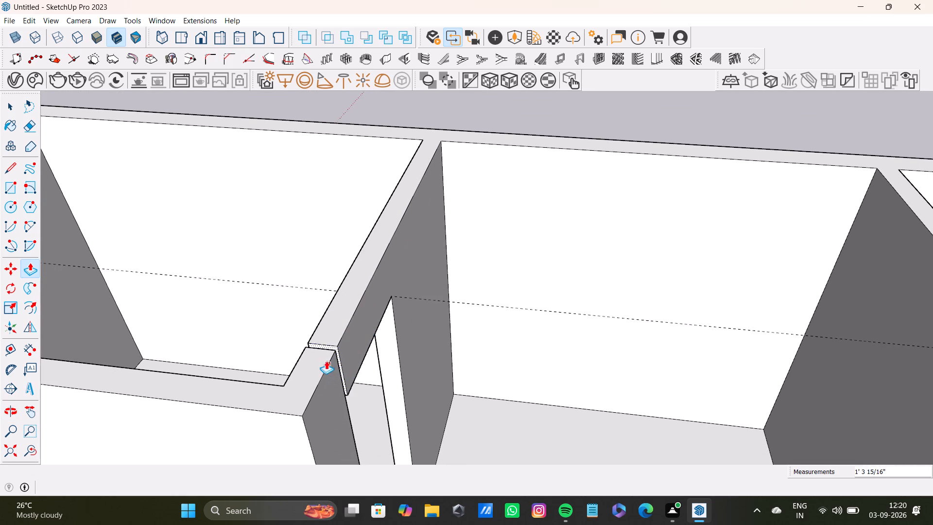
pyautogui.scroll(10, 332, 349)
pyautogui.moveTo(335, 343); pyautogui.dragTo(321, 364)
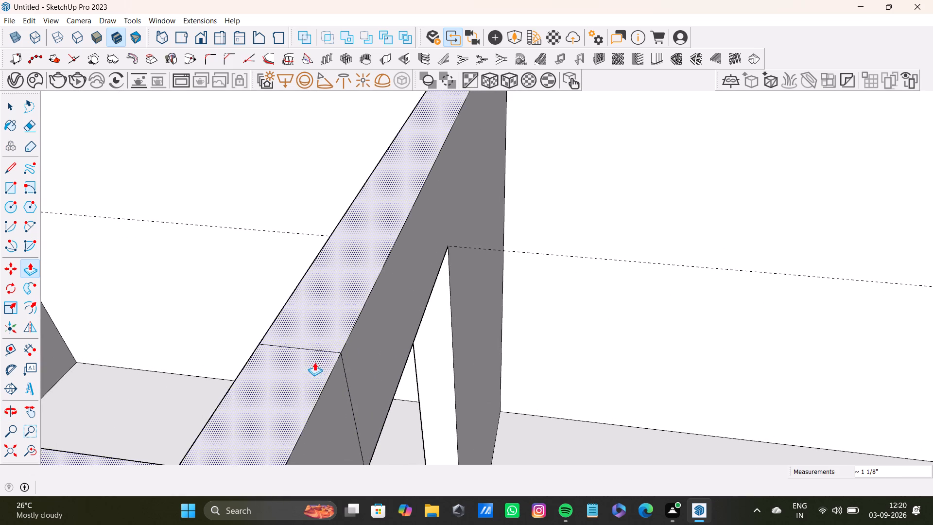
# Delete the seam lines on the top and both side faces where this doorway's lintel meets the wall.
pyautogui.press('space')
pyautogui.click(329, 354)
pyautogui.click(332, 350)
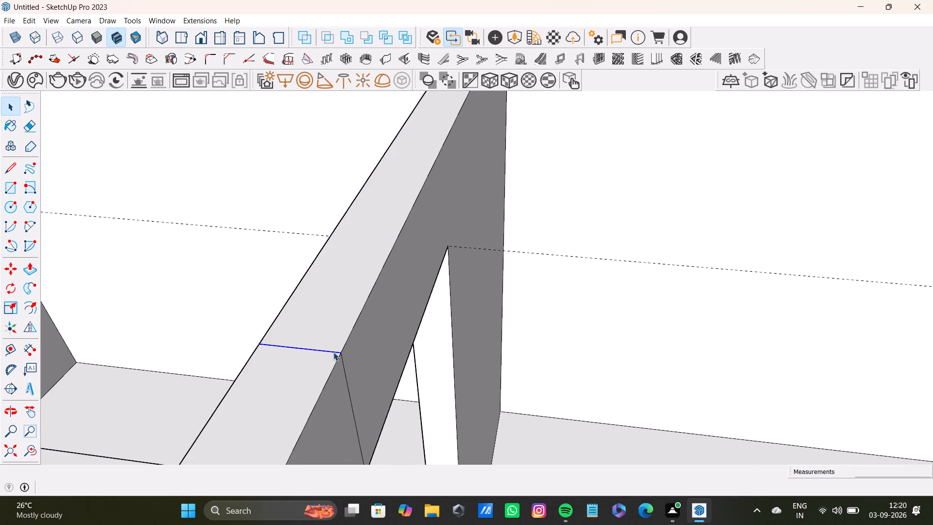
pyautogui.press('Delete')
pyautogui.click(346, 372)
pyautogui.press('Delete')
pyautogui.scroll(-10, 352, 374)
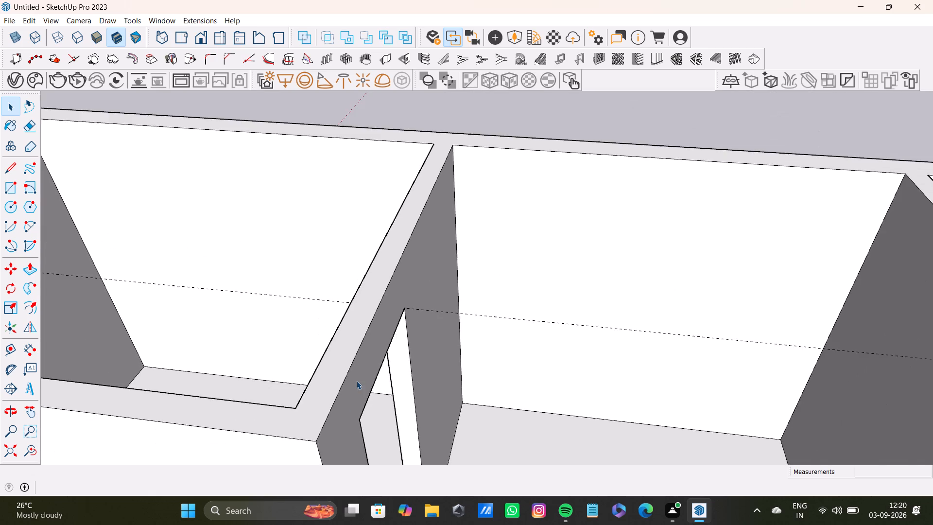
pyautogui.moveTo(336, 385); pyautogui.dragTo(617, 325, button='middle')
pyautogui.scroll(4, 591, 354)
pyautogui.click(617, 370)
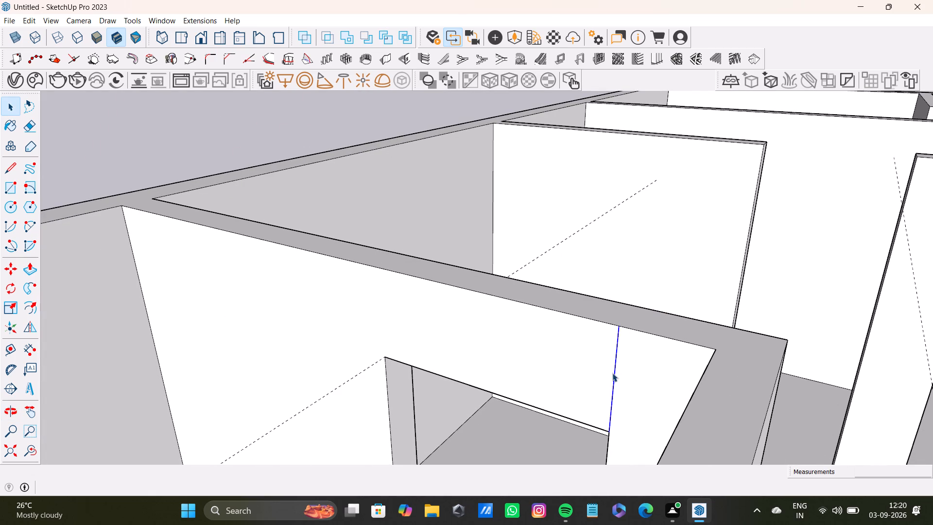
pyautogui.press('Delete')
# Place a guide 1'2" below the top of the next cross partition's free end face along the outer side wall and draw a line across it.
pyautogui.scroll(-13, 609, 374)
pyautogui.moveTo(619, 383); pyautogui.dragTo(337, 378, button='middle')
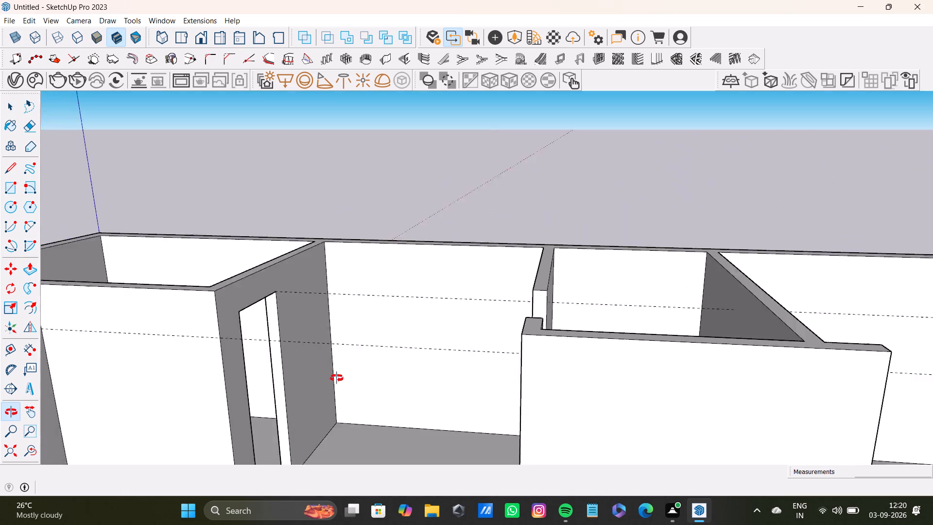
pyautogui.moveTo(337, 378); pyautogui.dragTo(335, 401, button='middle')
pyautogui.scroll(-5, 348, 385)
pyautogui.moveTo(352, 385); pyautogui.dragTo(635, 296, button='middle')
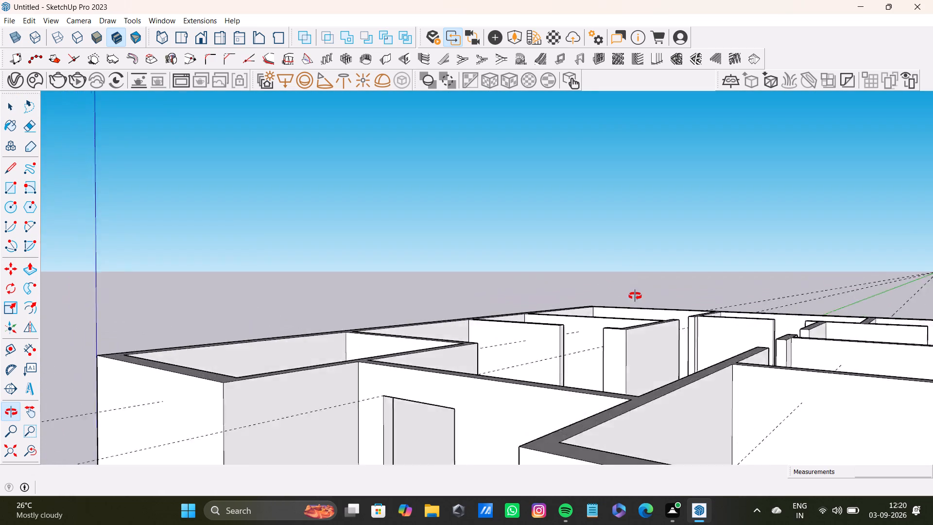
pyautogui.moveTo(635, 296); pyautogui.dragTo(729, 320, button='middle')
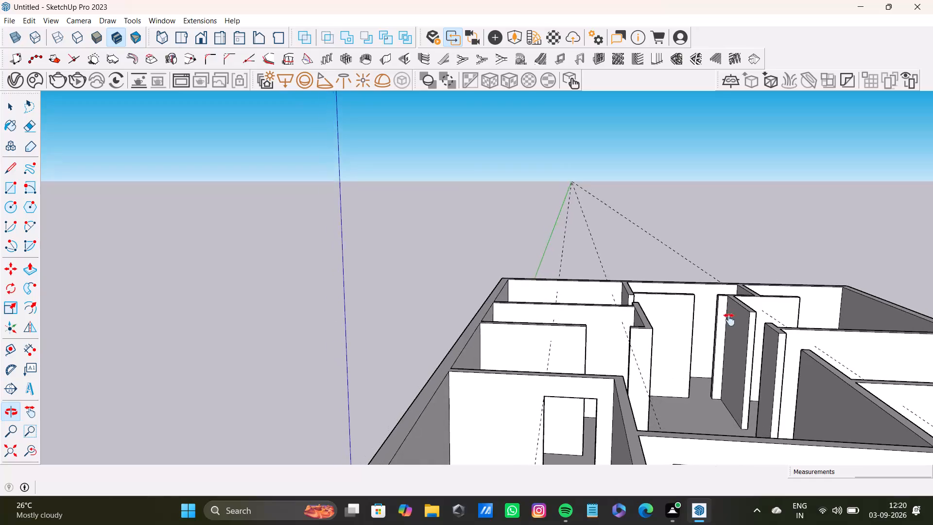
pyautogui.moveTo(729, 320); pyautogui.dragTo(649, 328, button='middle')
pyautogui.scroll(4, 472, 363)
pyautogui.moveTo(486, 344); pyautogui.dragTo(417, 420, button='middle')
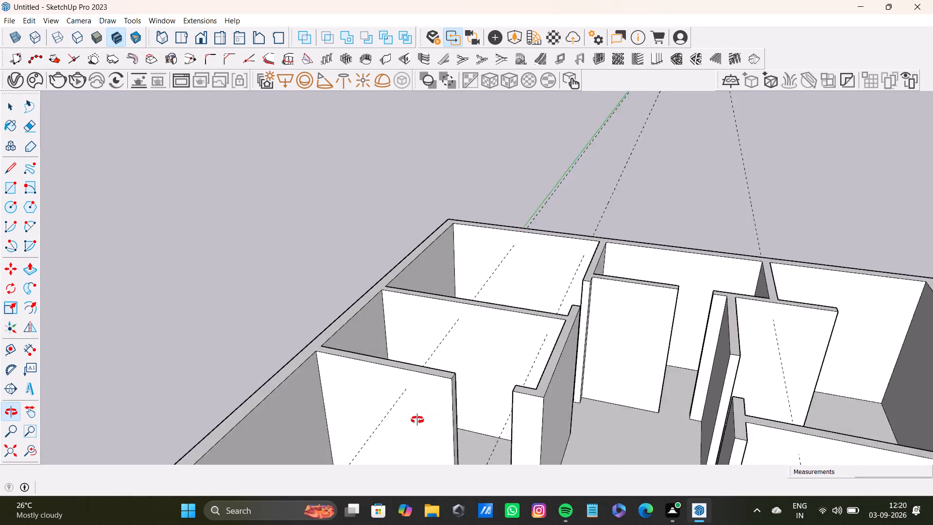
pyautogui.moveTo(417, 420); pyautogui.dragTo(374, 420, button='middle')
pyautogui.scroll(7, 401, 401)
pyautogui.moveTo(407, 399); pyautogui.dragTo(367, 402, button='middle')
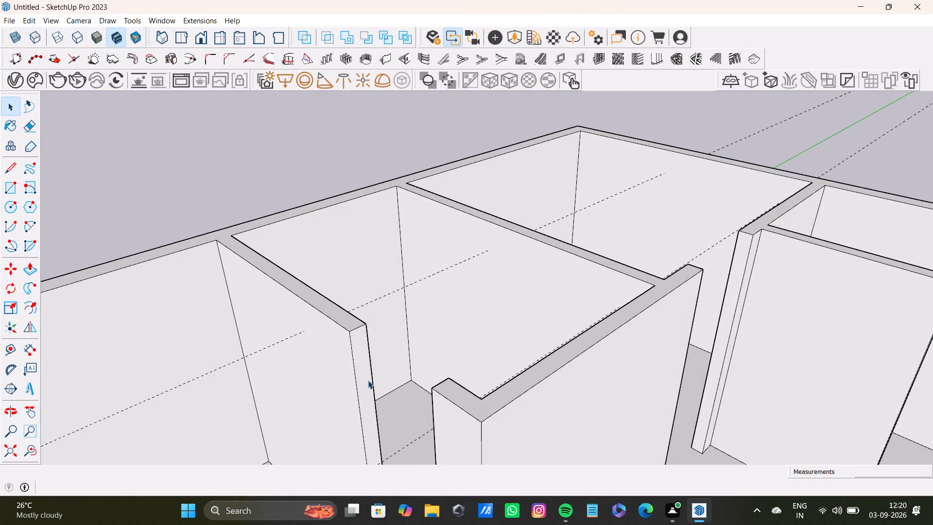
pyautogui.press('t')
pyautogui.scroll(8, 328, 330)
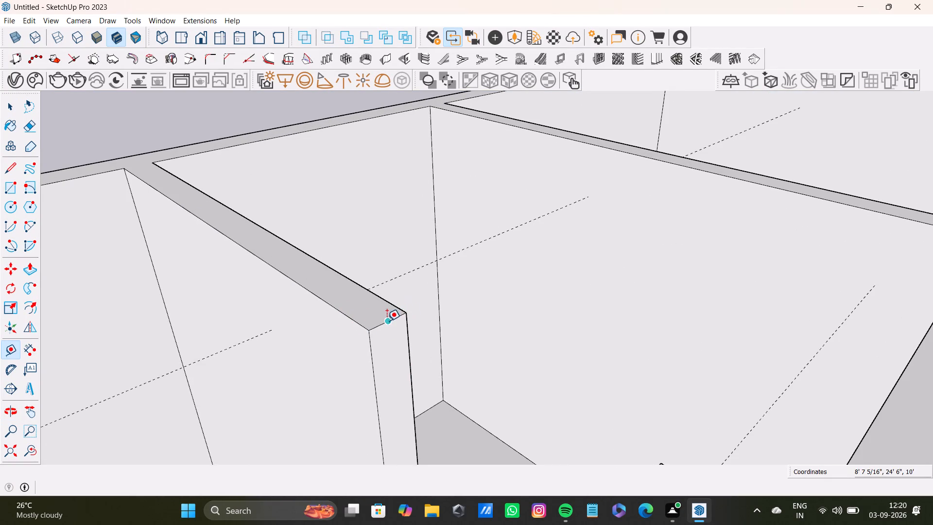
pyautogui.click(387, 321)
pyautogui.scroll(-2, 380, 411)
pyautogui.moveTo(389, 403); pyautogui.dragTo(382, 311, button='middle')
pyautogui.write("1'")
pyautogui.write('2"')
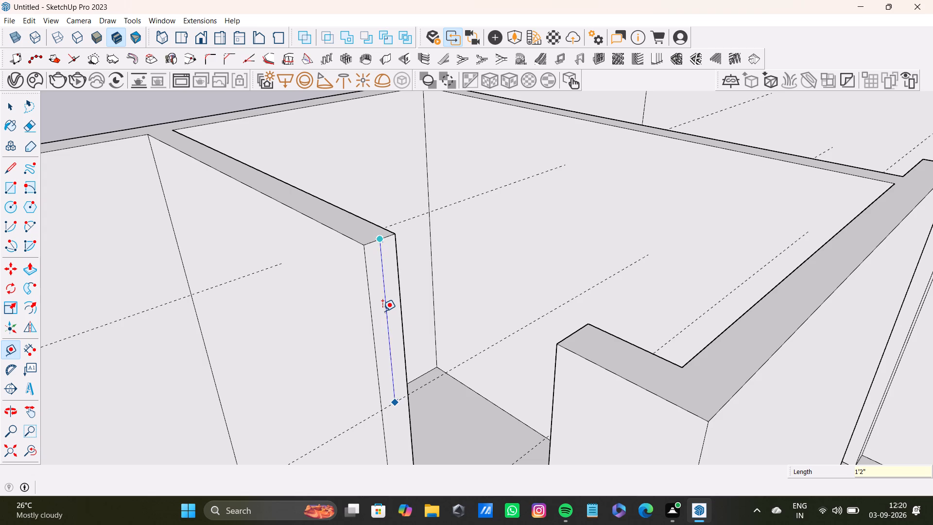
pyautogui.press('Return')
pyautogui.press('l')
pyautogui.scroll(7, 373, 320)
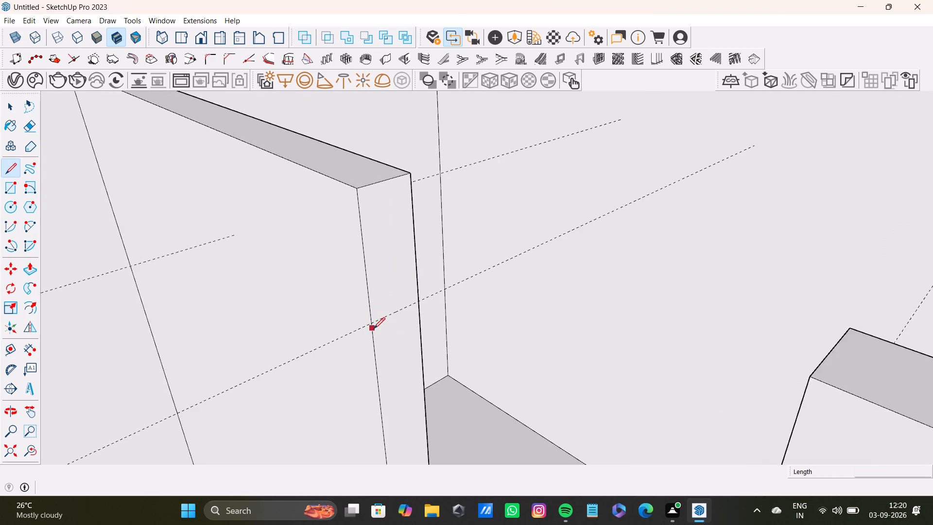
pyautogui.scroll(2, 374, 329)
pyautogui.click(369, 320)
pyautogui.click(441, 287)
# Push/pull that partition's upper end section across its doorway to the opposite wall end, forming a lintel.
pyautogui.press('space')
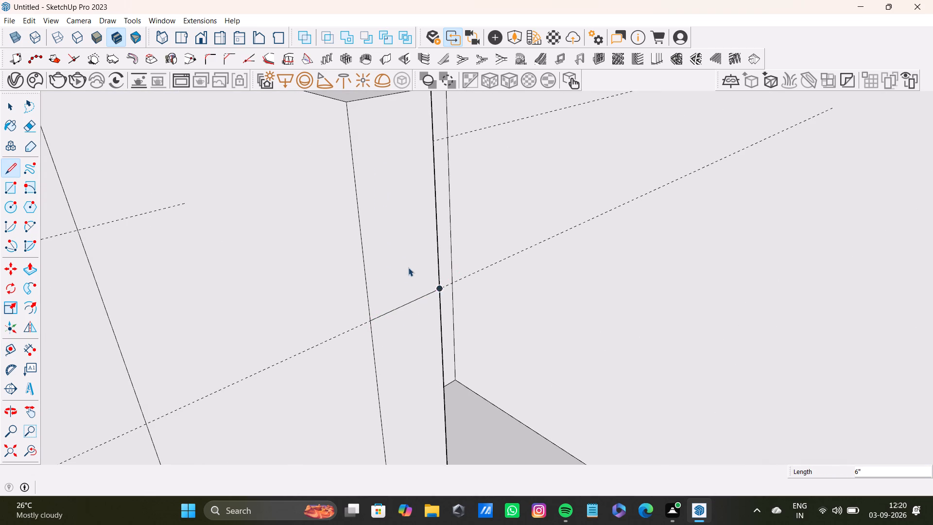
pyautogui.click(408, 263)
pyautogui.press('p')
pyautogui.moveTo(395, 255); pyautogui.dragTo(566, 376)
pyautogui.scroll(-8, 567, 375)
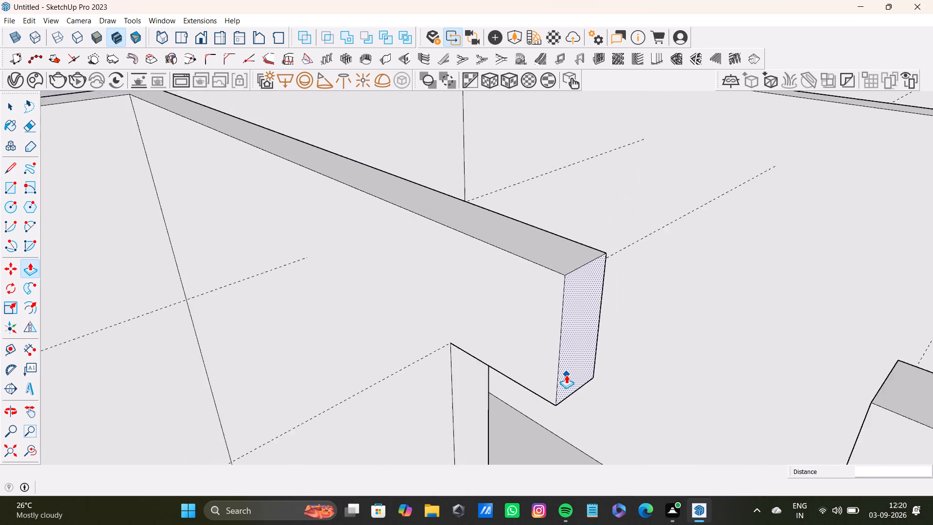
pyautogui.scroll(-7, 566, 375)
pyautogui.keyDown('shift'); pyautogui.moveTo(566, 375); pyautogui.dragTo(527, 303, button='middle'); pyautogui.keyUp('shift')
pyautogui.moveTo(533, 288); pyautogui.dragTo(641, 329)
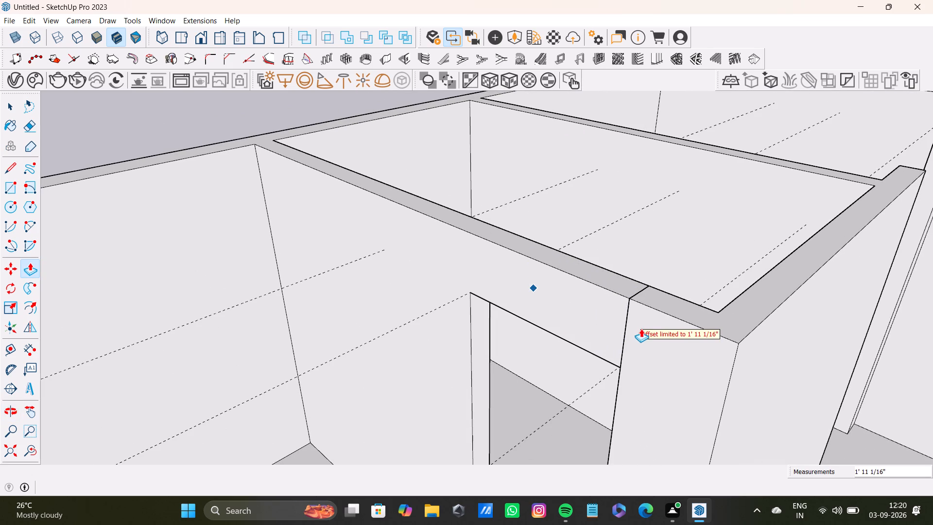
pyautogui.moveTo(641, 329); pyautogui.dragTo(643, 331)
# Delete the seam lines on both side faces where this doorway's new lintel meets the wall.
pyautogui.press('space')
pyautogui.click(625, 334)
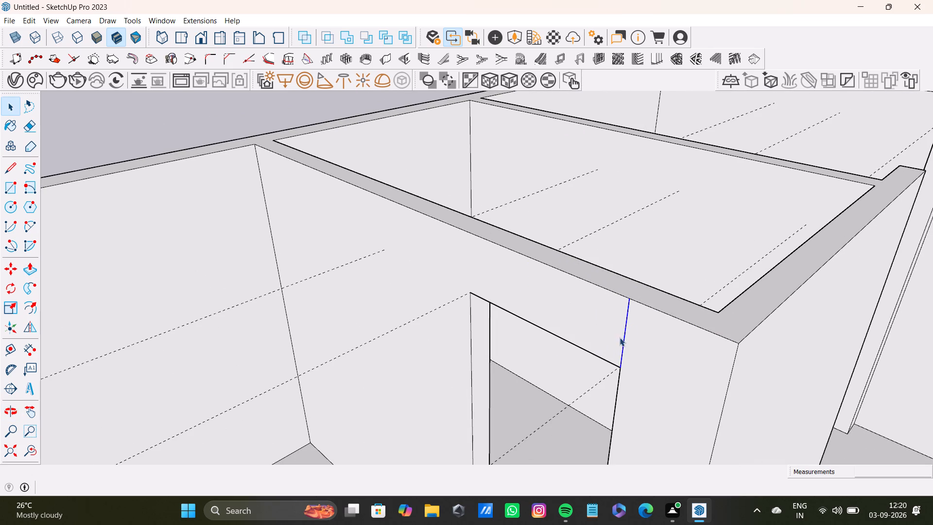
pyautogui.press('Delete')
pyautogui.moveTo(651, 349); pyautogui.dragTo(308, 406, button='middle')
pyautogui.scroll(3, 330, 357)
pyautogui.click(344, 363)
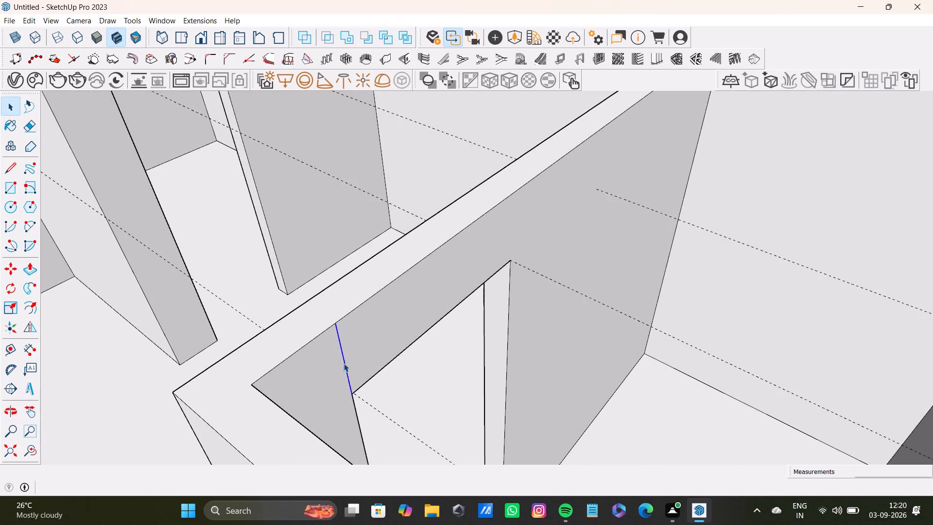
pyautogui.press('Delete')
# Place a guide 1'2" below the top of the hallway wall's free end beside the next doorway and draw a line across it.
pyautogui.scroll(-15, 328, 365)
pyautogui.moveTo(322, 364); pyautogui.dragTo(683, 295, button='middle')
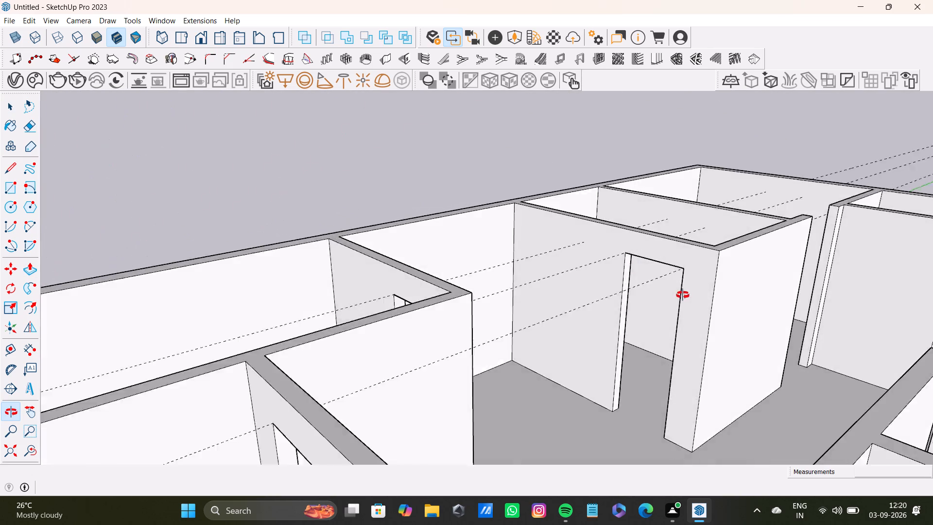
pyautogui.moveTo(683, 295); pyautogui.dragTo(689, 299, button='middle')
pyautogui.scroll(-4, 612, 322)
pyautogui.keyDown('shift'); pyautogui.moveTo(610, 324); pyautogui.dragTo(518, 324, button='middle'); pyautogui.keyUp('shift')
pyautogui.scroll(4, 569, 297)
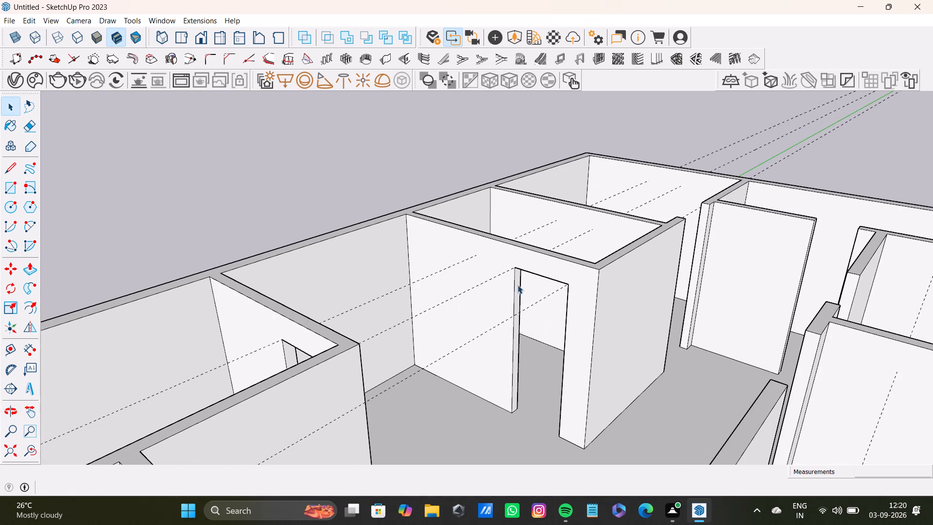
pyautogui.scroll(-8, 539, 252)
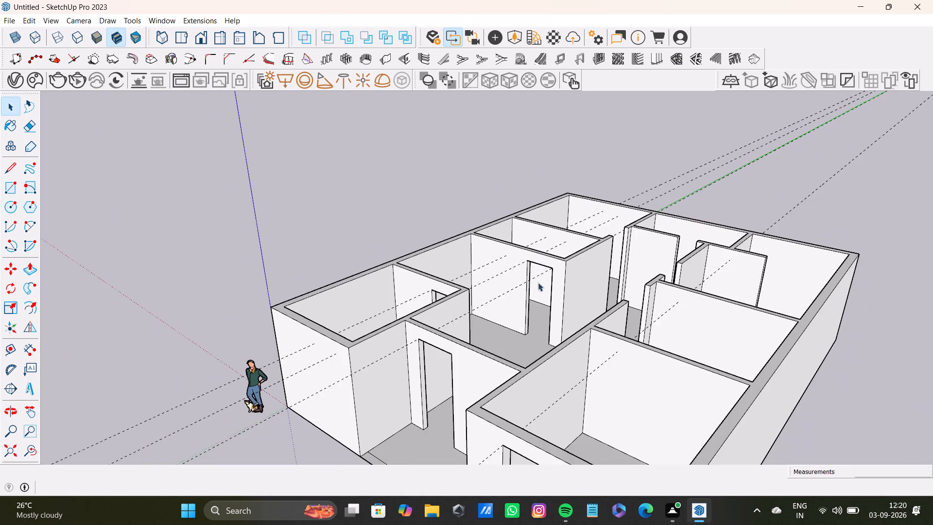
pyautogui.keyDown('shift'); pyautogui.moveTo(532, 296); pyautogui.dragTo(554, 245, button='middle'); pyautogui.keyUp('shift')
pyautogui.moveTo(602, 304); pyautogui.dragTo(798, 385, button='middle')
pyautogui.scroll(4, 649, 200)
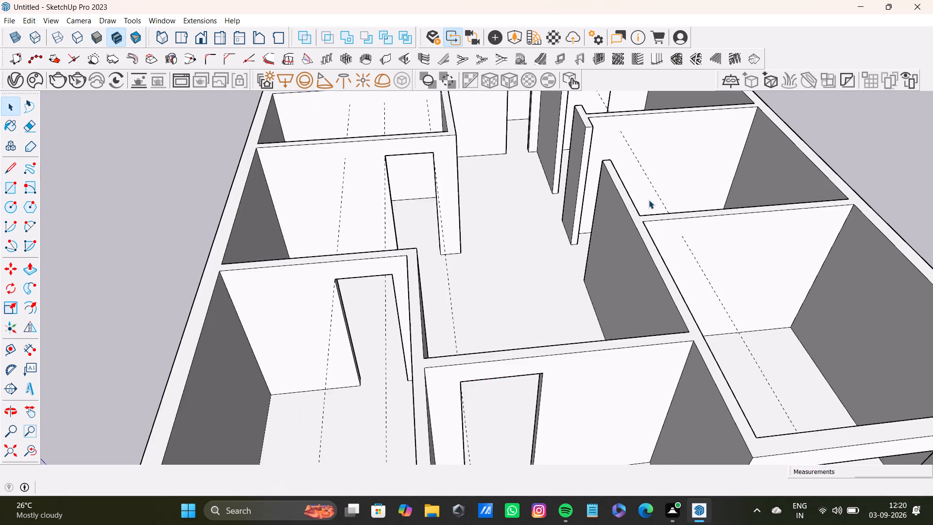
pyautogui.keyDown('shift'); pyautogui.moveTo(649, 199); pyautogui.dragTo(614, 344, button='middle'); pyautogui.keyUp('shift')
pyautogui.scroll(10, 571, 332)
pyautogui.moveTo(547, 291); pyautogui.dragTo(527, 257, button='middle')
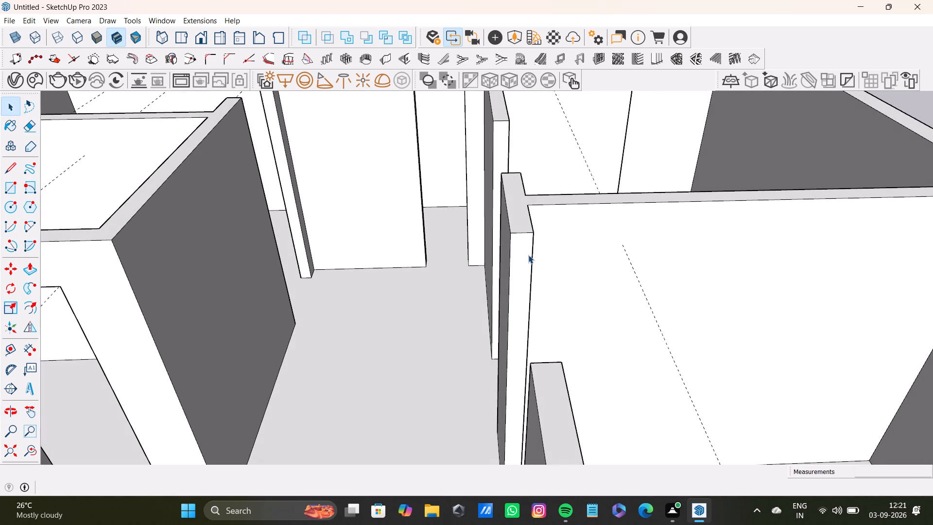
pyautogui.press('t')
pyautogui.scroll(8, 521, 228)
pyautogui.moveTo(521, 235); pyautogui.dragTo(515, 205, button='middle')
pyautogui.click(520, 219)
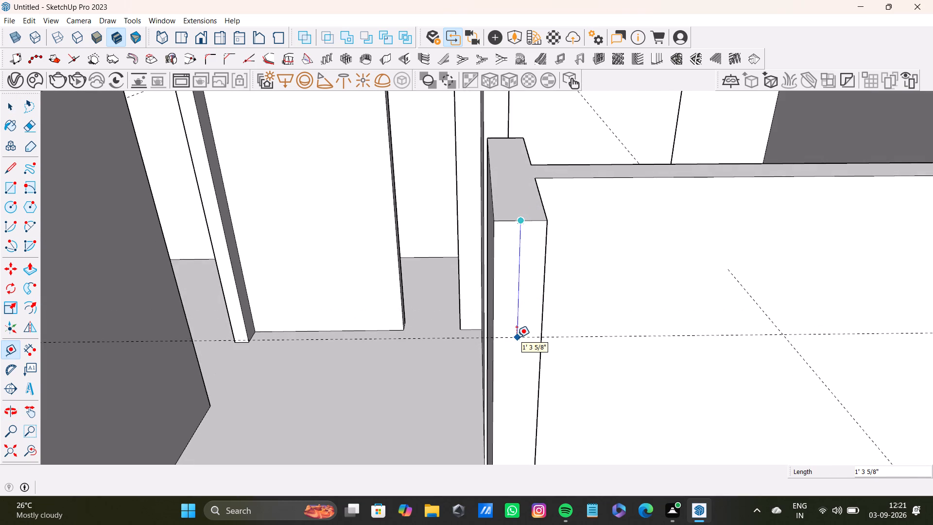
pyautogui.write('1\'2"')
pyautogui.press('Return')
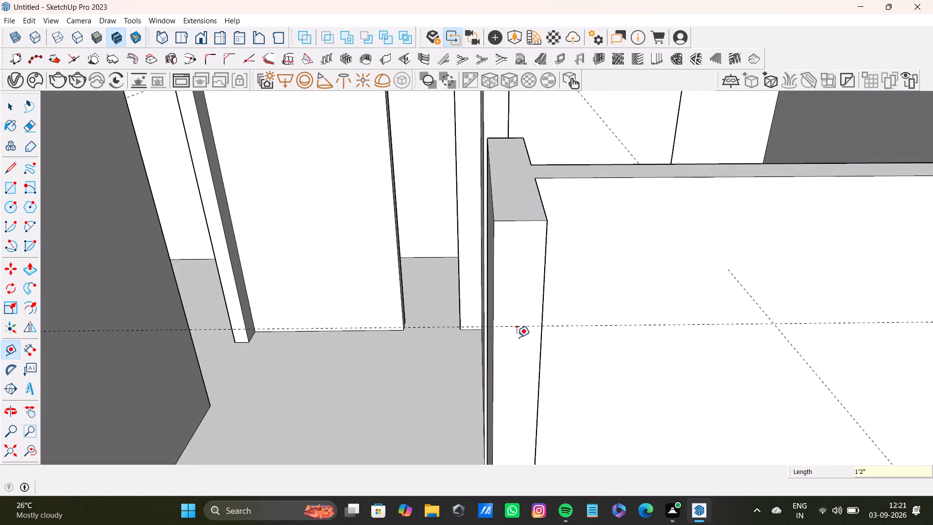
pyautogui.press('l')
pyautogui.moveTo(491, 325); pyautogui.dragTo(499, 324)
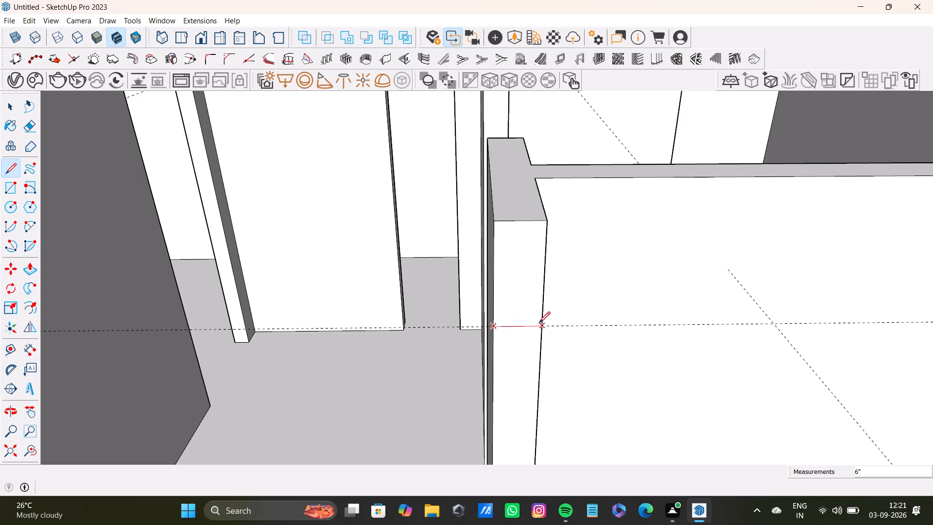
pyautogui.click(541, 323)
# Push/pull that hallway wall's upper end section across the doorway to the opposite wall end, forming a lintel.
pyautogui.press('space')
pyautogui.click(522, 291)
pyautogui.press('p')
pyautogui.moveTo(512, 297); pyautogui.dragTo(540, 345)
pyautogui.scroll(-10, 515, 361)
pyautogui.moveTo(480, 407); pyautogui.dragTo(691, 420, button='middle')
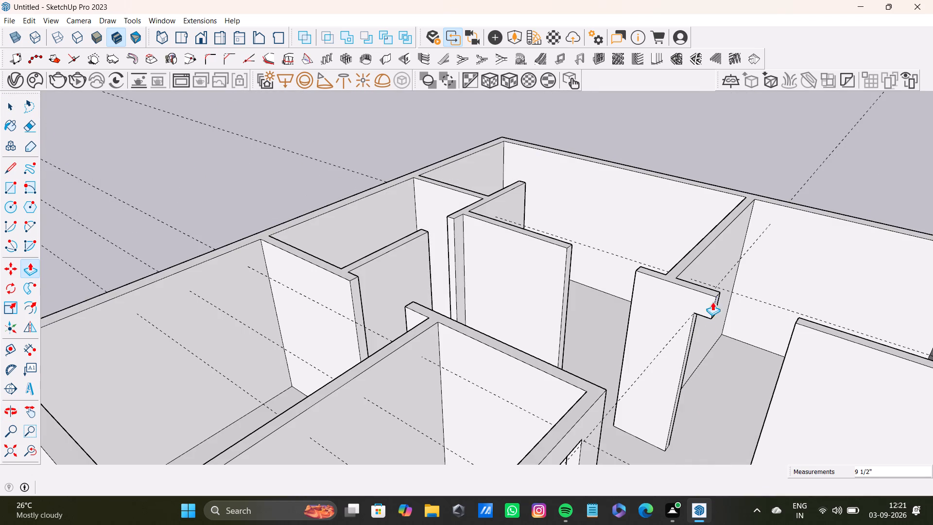
pyautogui.moveTo(713, 301); pyautogui.dragTo(815, 331)
pyautogui.scroll(8, 795, 322)
# Delete the seam lines on both side faces where this hallway lintel meets the wall.
pyautogui.press('space')
pyautogui.click(794, 339)
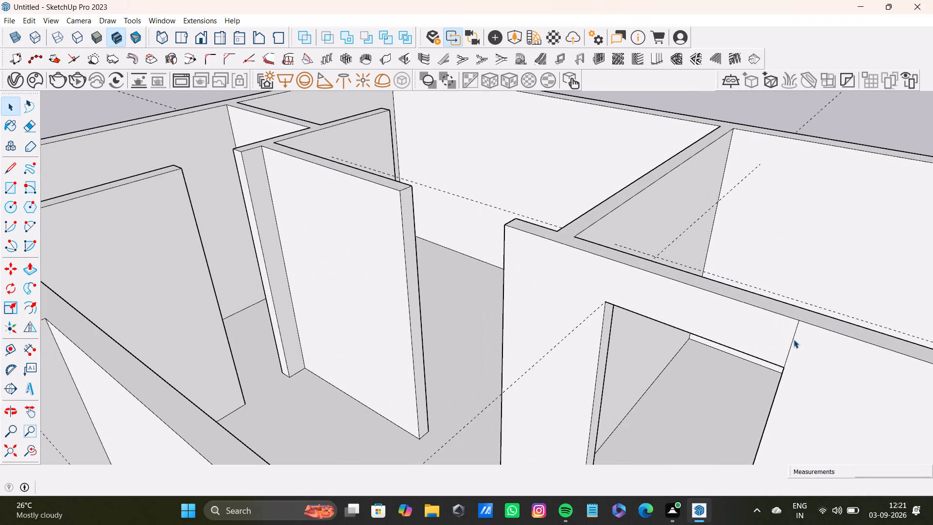
pyautogui.press('Delete')
pyautogui.moveTo(805, 346); pyautogui.dragTo(415, 340, button='middle')
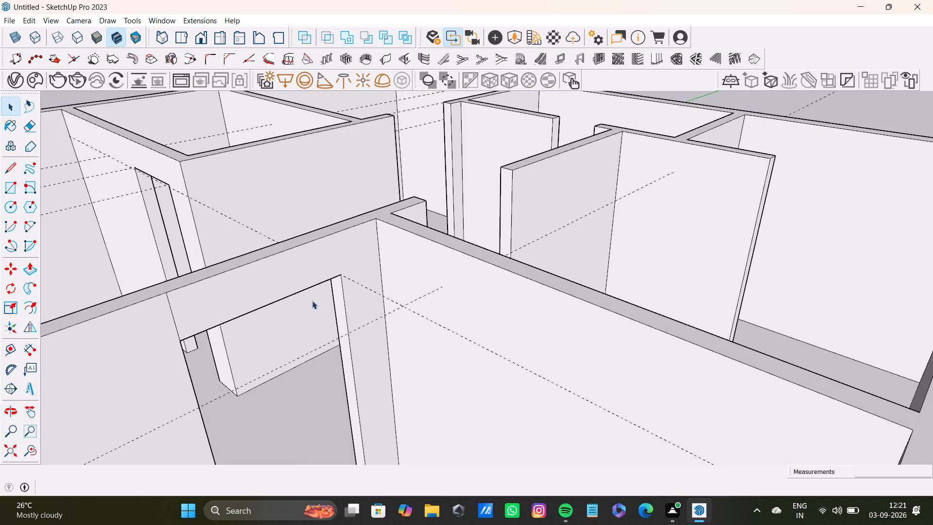
pyautogui.click(177, 327)
pyautogui.press('Delete')
# Place a guide 1'2" below the top of the next hallway wall's free end farther back and draw a line across it.
pyautogui.scroll(-9, 216, 333)
pyautogui.moveTo(237, 332); pyautogui.dragTo(505, 335, button='middle')
pyautogui.scroll(4, 488, 350)
pyautogui.scroll(-9, 515, 369)
pyautogui.moveTo(518, 369); pyautogui.dragTo(682, 385, button='middle')
pyautogui.scroll(4, 637, 324)
pyautogui.moveTo(626, 257); pyautogui.dragTo(606, 385, button='middle')
pyautogui.scroll(11, 570, 346)
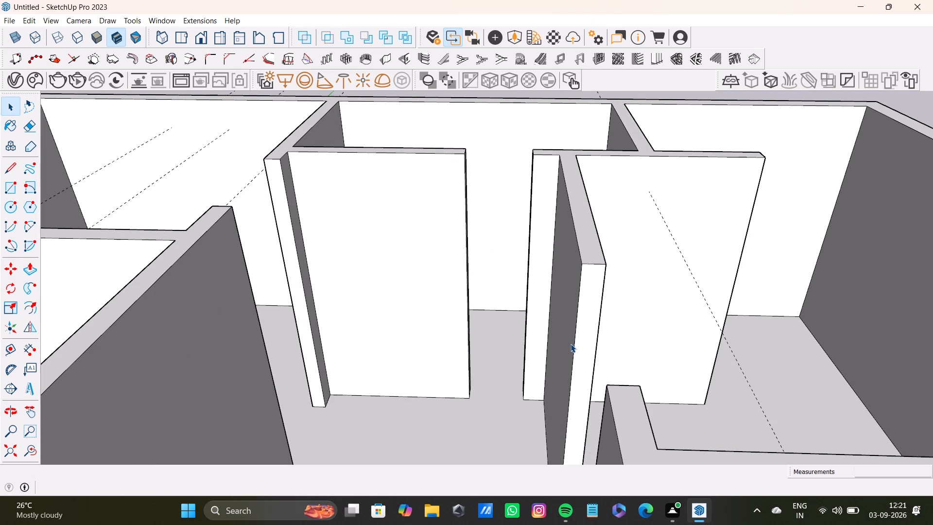
pyautogui.press('t')
pyautogui.scroll(9, 592, 287)
pyautogui.click(601, 234)
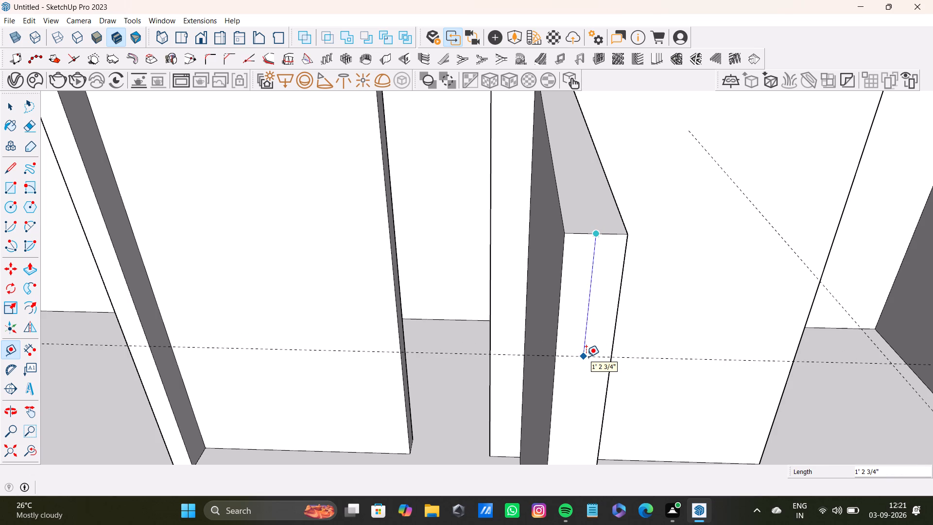
pyautogui.write("1'2")
pyautogui.hotkey('shift', '"')
pyautogui.press('Return')
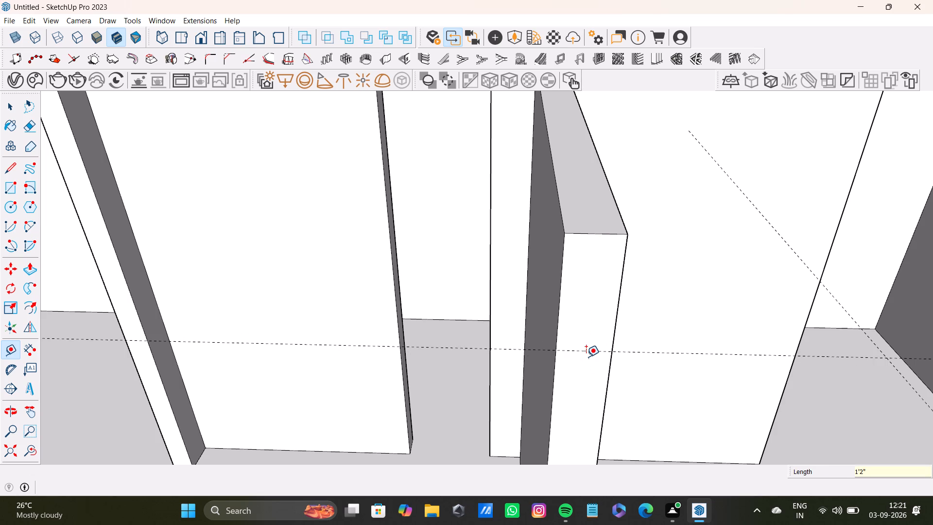
pyautogui.press('l')
pyautogui.moveTo(553, 351); pyautogui.dragTo(559, 349)
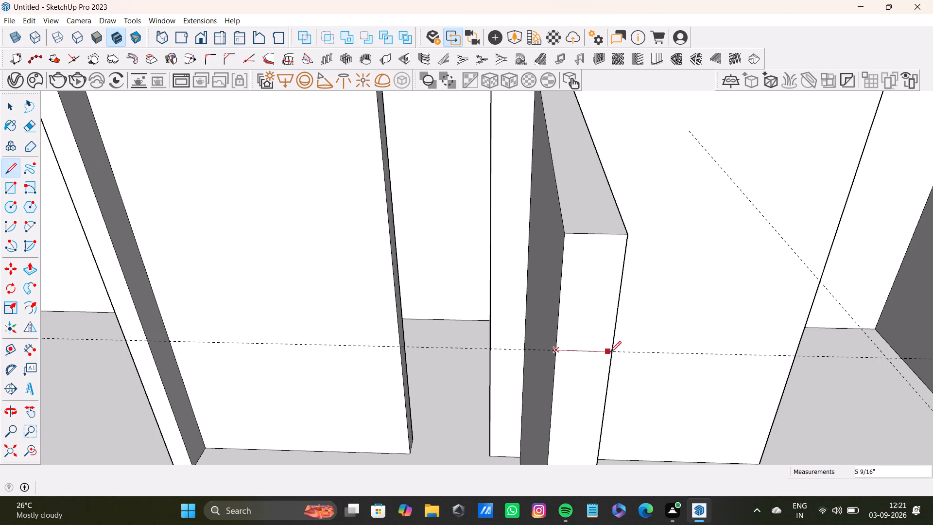
pyautogui.click(613, 351)
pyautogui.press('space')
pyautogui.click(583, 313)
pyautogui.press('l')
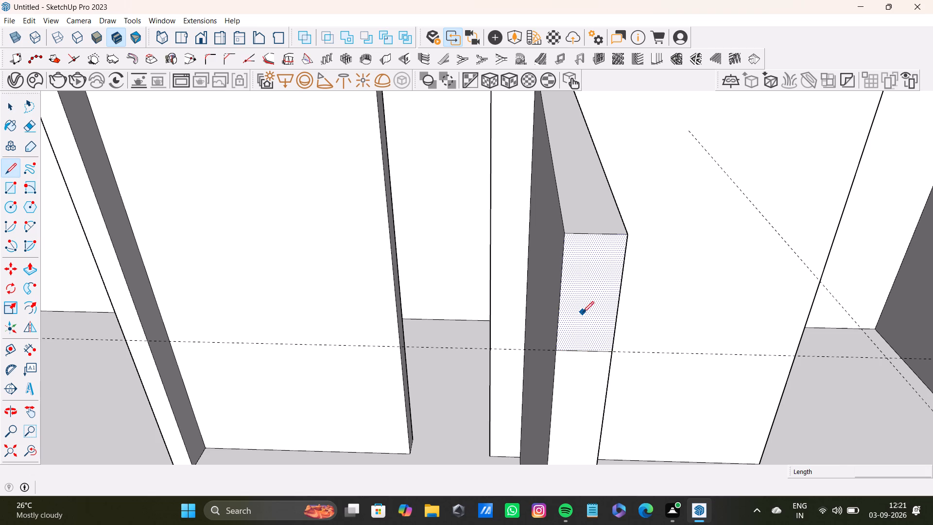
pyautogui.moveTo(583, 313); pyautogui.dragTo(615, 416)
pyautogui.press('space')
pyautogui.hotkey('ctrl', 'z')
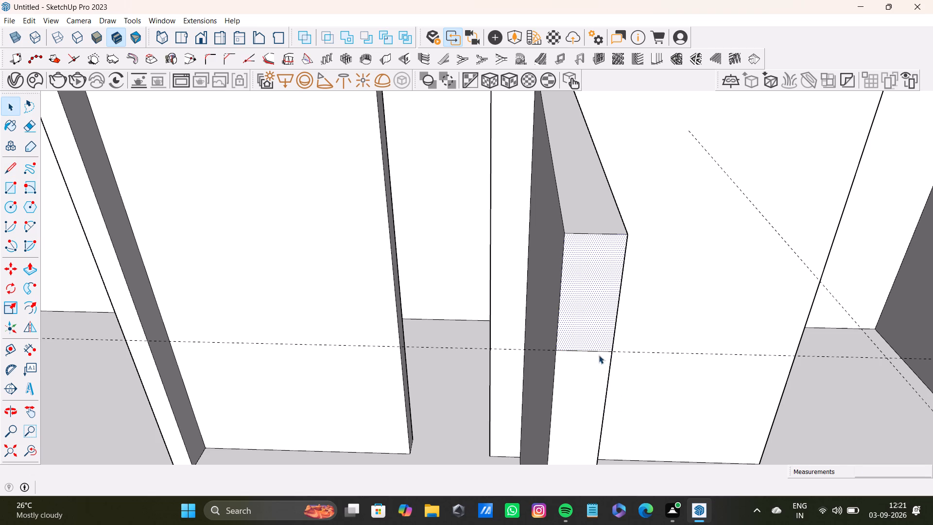
# Push/pull the upper section of this wall end across its doorway to the opposite hallway wall, forming a lintel.
pyautogui.click(591, 320)
pyautogui.press('p')
pyautogui.click(588, 319)
pyautogui.scroll(-5, 574, 385)
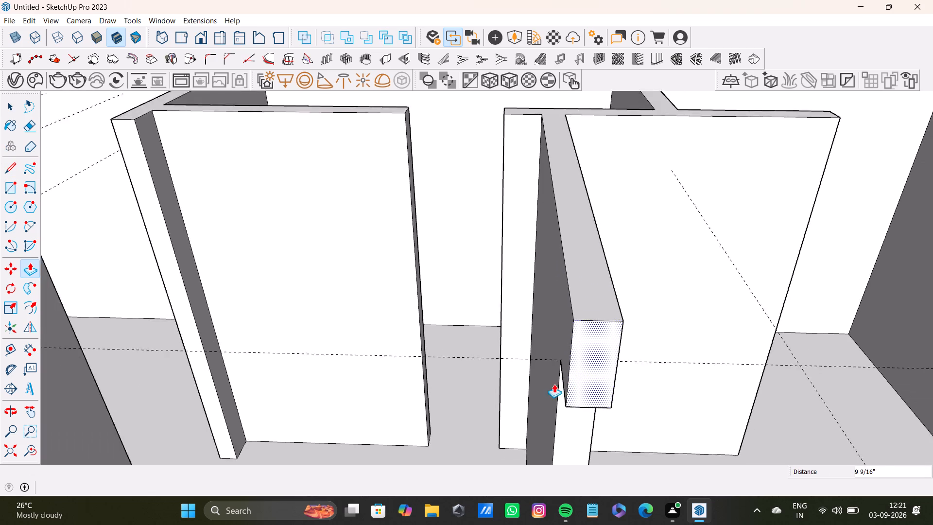
pyautogui.scroll(-3, 554, 384)
pyautogui.moveTo(541, 408); pyautogui.dragTo(534, 353, button='middle')
pyautogui.moveTo(549, 347); pyautogui.dragTo(628, 371, button='middle')
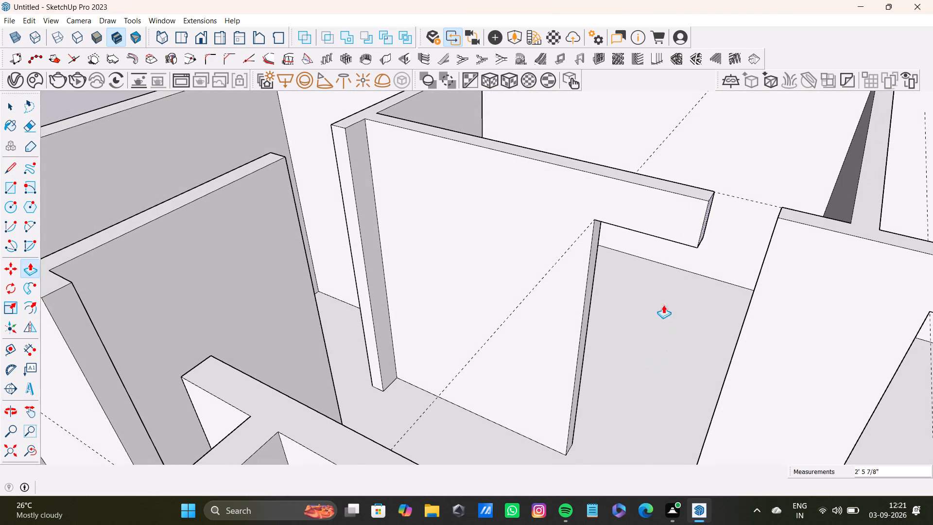
pyautogui.click(775, 256)
# Delete the seam lines on both side faces where this second hallway lintel meets the wall.
pyautogui.press('space')
pyautogui.scroll(5, 767, 186)
pyautogui.scroll(-2, 765, 340)
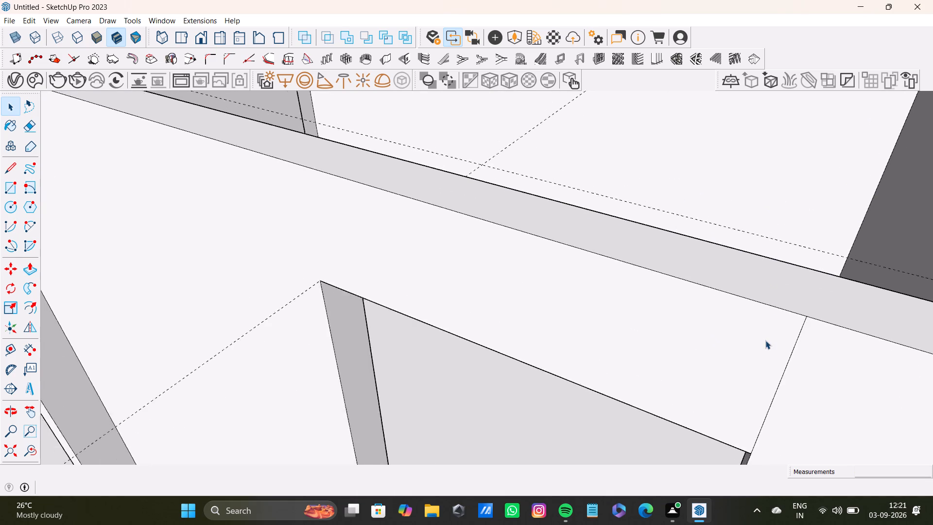
pyautogui.scroll(-2, 765, 340)
pyautogui.keyDown('shift'); pyautogui.moveTo(773, 342); pyautogui.dragTo(725, 271, button='middle'); pyautogui.keyUp('shift')
pyautogui.click(732, 297)
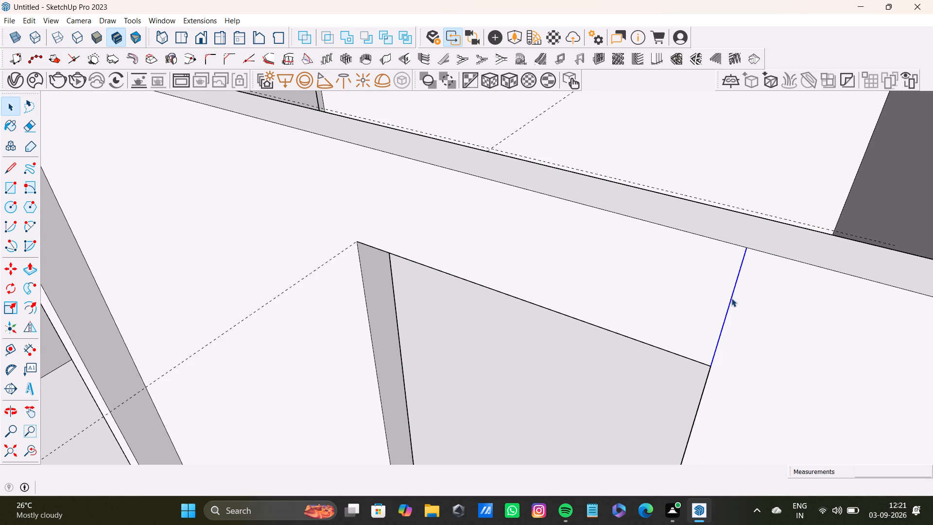
pyautogui.press('Delete')
pyautogui.moveTo(762, 344); pyautogui.dragTo(337, 345, button='middle')
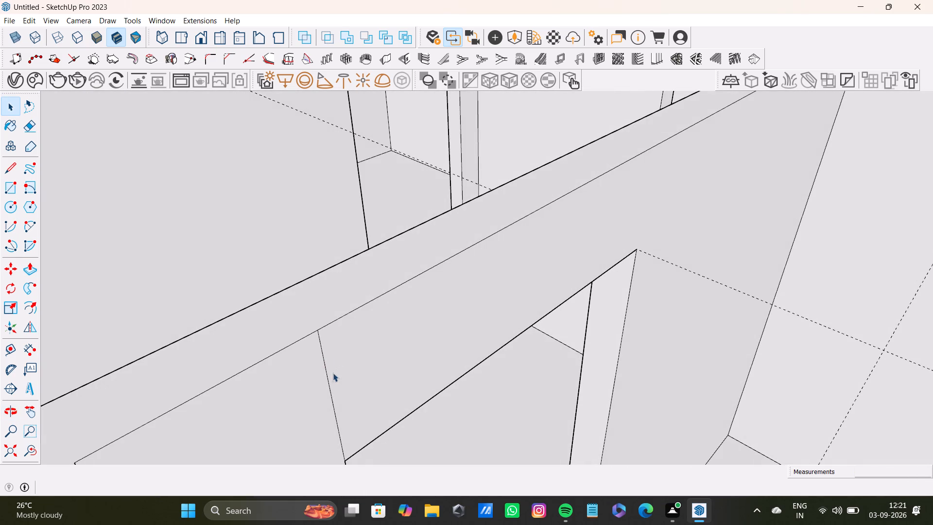
pyautogui.click(328, 381)
pyautogui.press('Delete')
# Push/pull the end face of the rear middle room's front partition back about 7" to widen its doorway.
pyautogui.scroll(-11, 333, 382)
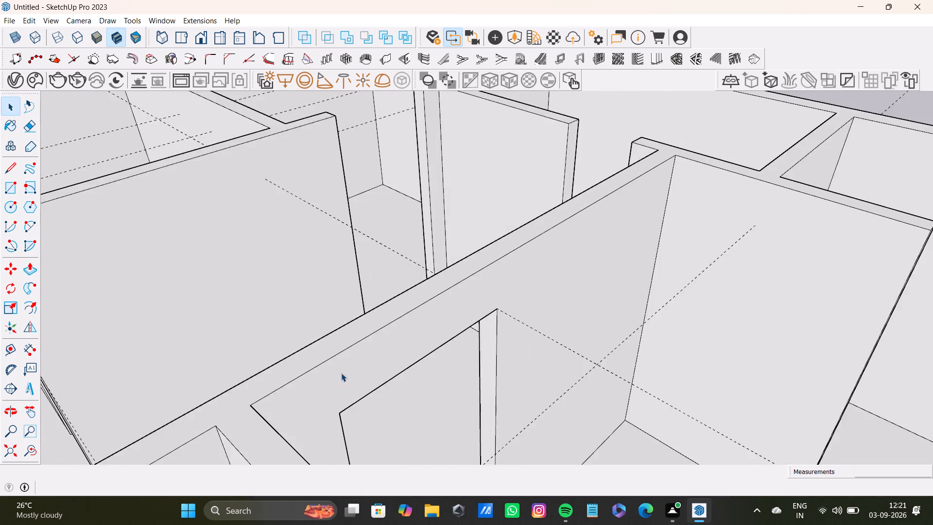
pyautogui.scroll(-8, 341, 373)
pyautogui.keyDown('shift'); pyautogui.moveTo(357, 378); pyautogui.dragTo(463, 318, button='middle'); pyautogui.keyUp('shift')
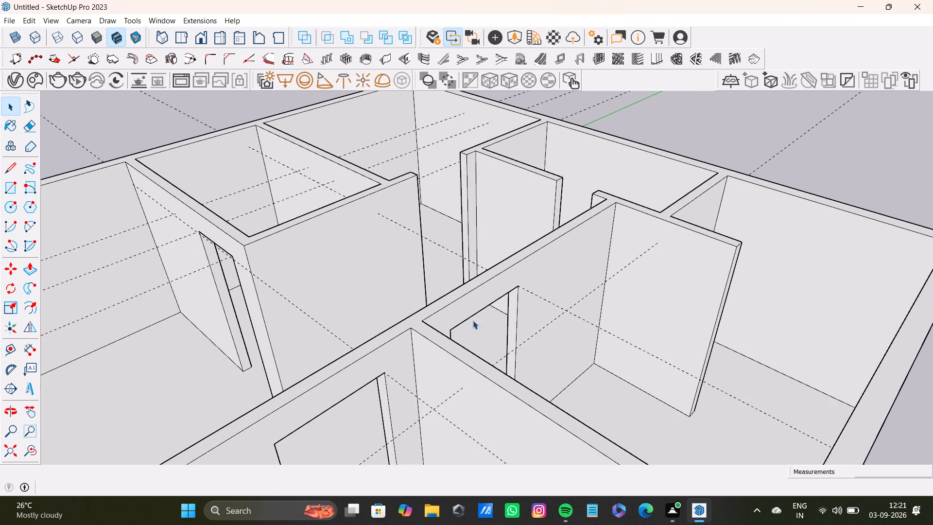
pyautogui.moveTo(473, 320); pyautogui.dragTo(688, 381, button='middle')
pyautogui.scroll(4, 591, 223)
pyautogui.keyDown('shift'); pyautogui.moveTo(546, 192); pyautogui.dragTo(546, 389, button='middle'); pyautogui.keyUp('shift')
pyautogui.scroll(2, 511, 370)
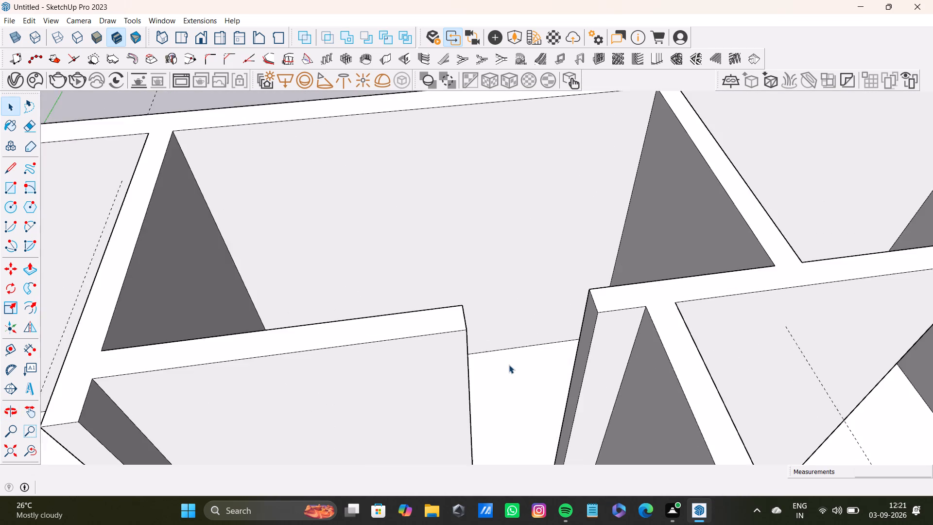
pyautogui.scroll(3, 509, 365)
pyautogui.moveTo(509, 365); pyautogui.dragTo(377, 379, button='middle')
pyautogui.scroll(4, 314, 351)
pyautogui.scroll(-5, 299, 337)
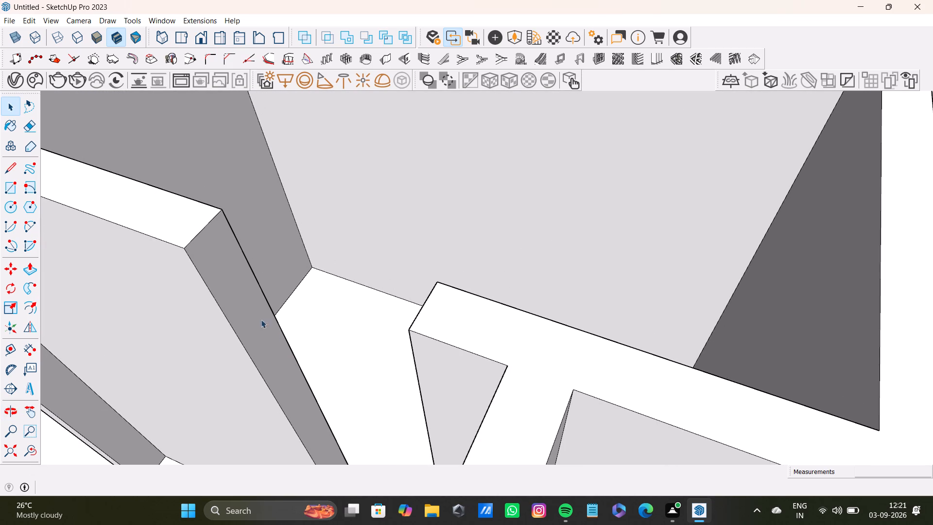
pyautogui.click(257, 316)
pyautogui.press('p')
pyautogui.moveTo(254, 316); pyautogui.dragTo(207, 297)
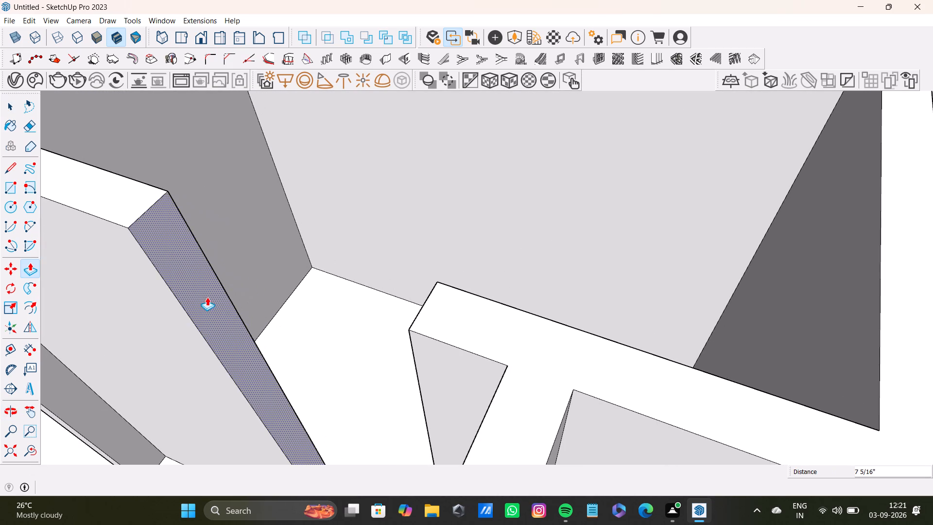
pyautogui.moveTo(207, 297); pyautogui.dragTo(205, 297)
pyautogui.press('space')
pyautogui.scroll(-9, 261, 312)
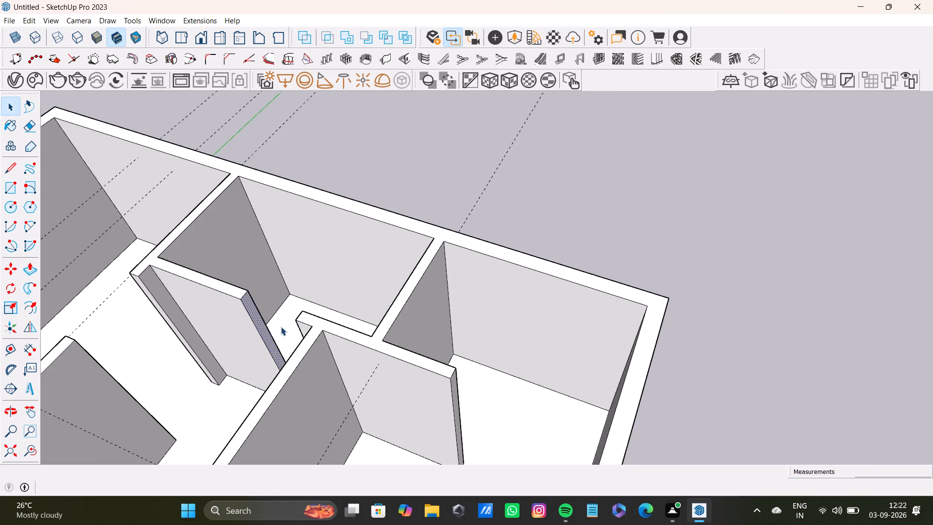
# Place a guide 1'2" below the top of the wall stub beside the rear middle room's front partition and draw a line across it.
pyautogui.moveTo(284, 332); pyautogui.dragTo(516, 312, button='middle')
pyautogui.scroll(4, 379, 272)
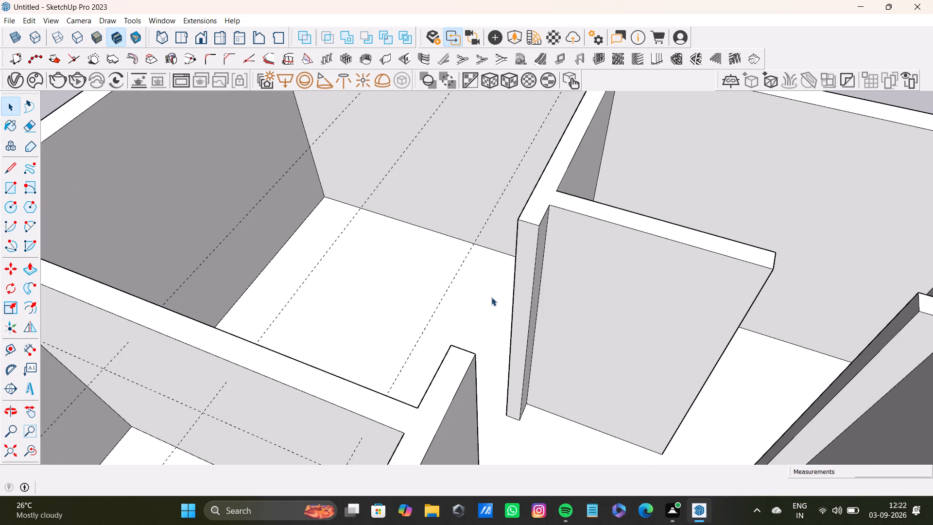
pyautogui.press('t')
pyautogui.scroll(8, 524, 235)
pyautogui.click(536, 212)
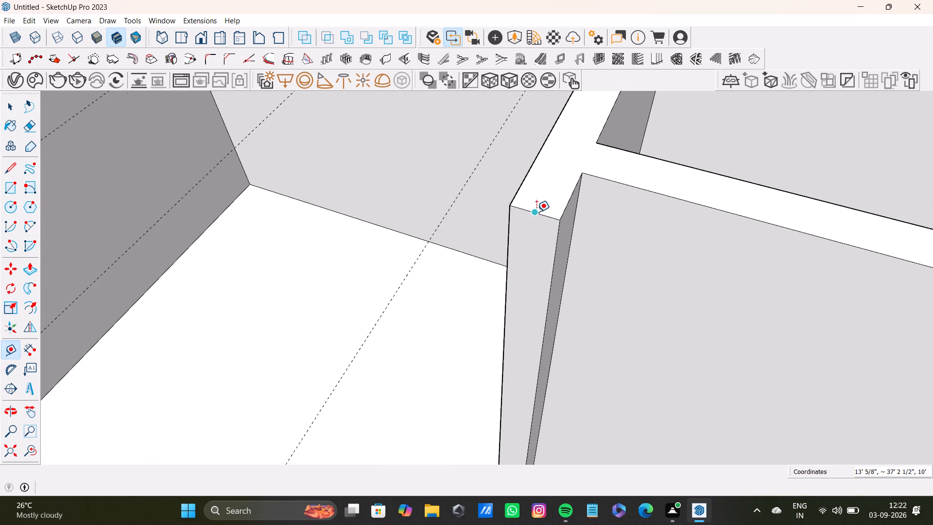
pyautogui.write("1'2")
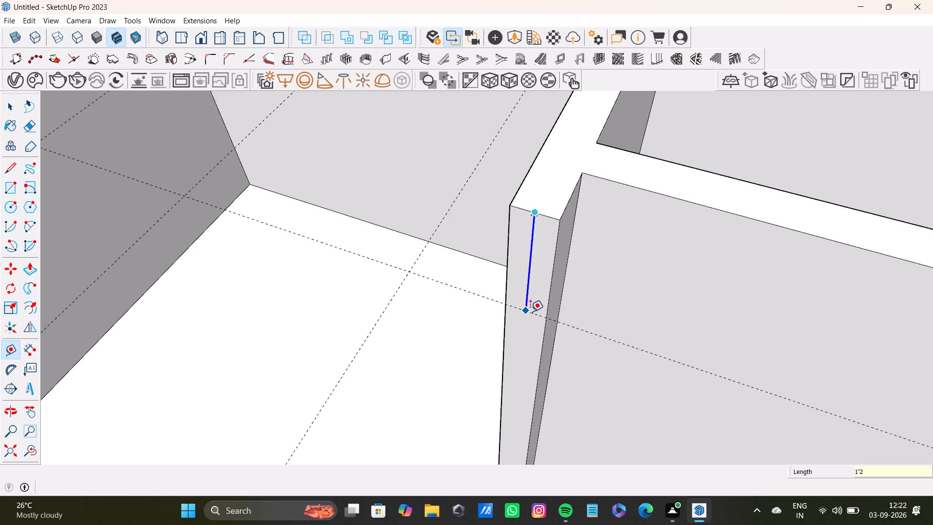
pyautogui.hotkey('shift', '"')
pyautogui.press('Return')
pyautogui.press('l')
pyautogui.scroll(5, 516, 302)
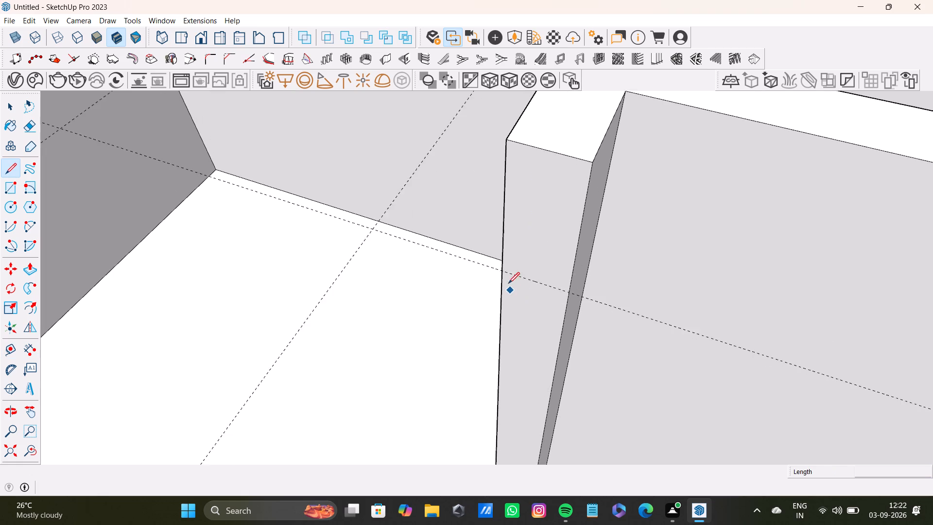
pyautogui.scroll(2, 508, 283)
pyautogui.click(505, 267)
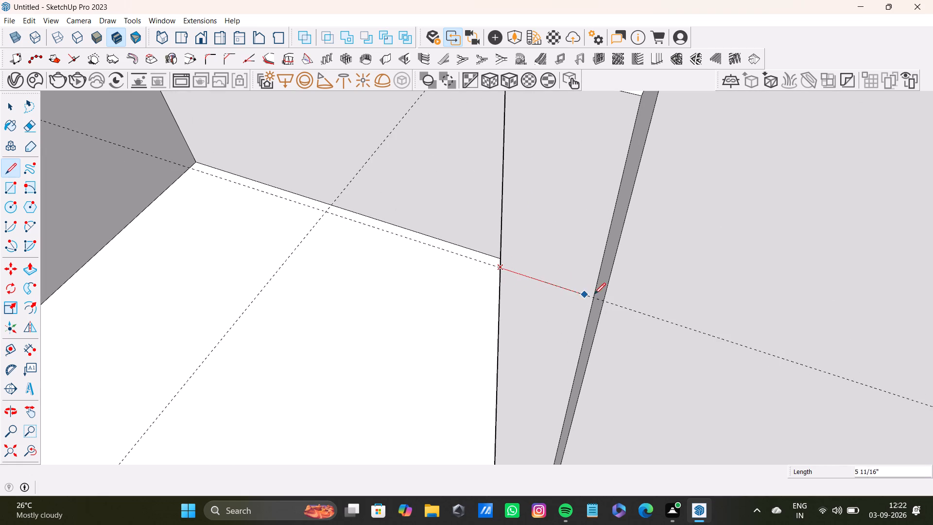
pyautogui.click(596, 297)
# Push/pull the upper section of this wall stub across the rear corner room's doorway to the facing wall end, forming a lintel.
pyautogui.press('space')
pyautogui.click(578, 257)
pyautogui.scroll(-8, 571, 264)
pyautogui.moveTo(584, 287); pyautogui.dragTo(585, 287, button='middle')
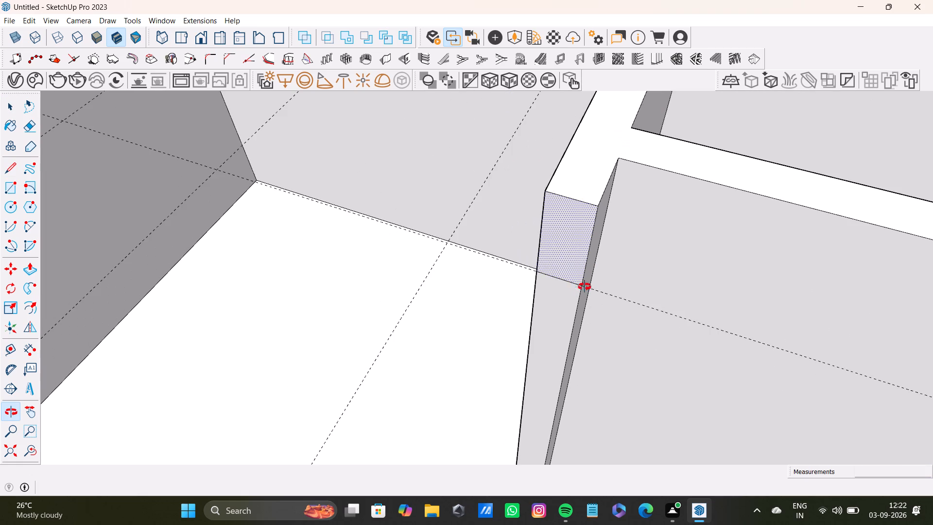
pyautogui.moveTo(585, 287); pyautogui.dragTo(577, 258, button='middle')
pyautogui.press('p')
pyautogui.moveTo(569, 253); pyautogui.dragTo(468, 353)
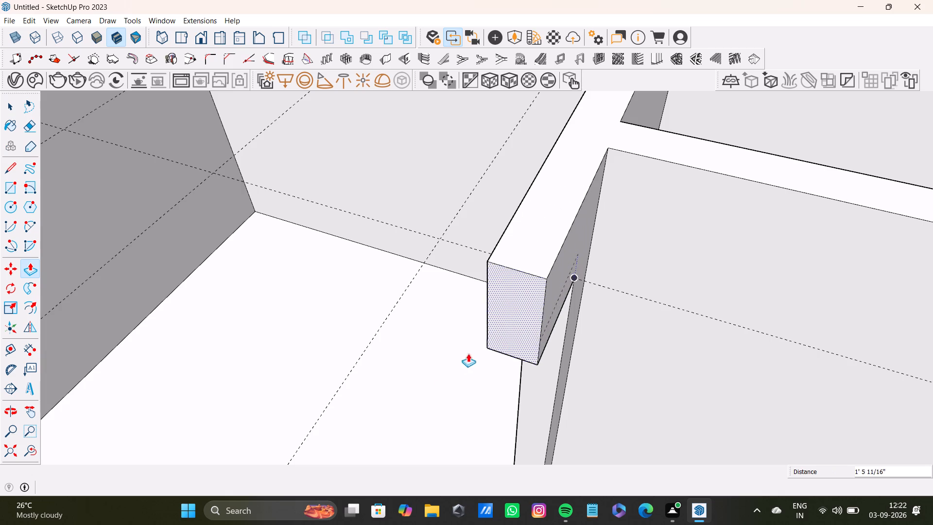
pyautogui.moveTo(468, 353); pyautogui.dragTo(409, 403)
pyautogui.scroll(-10, 401, 396)
pyautogui.keyDown('shift'); pyautogui.moveTo(400, 396); pyautogui.dragTo(408, 329, button='middle'); pyautogui.keyUp('shift')
pyautogui.scroll(9, 408, 329)
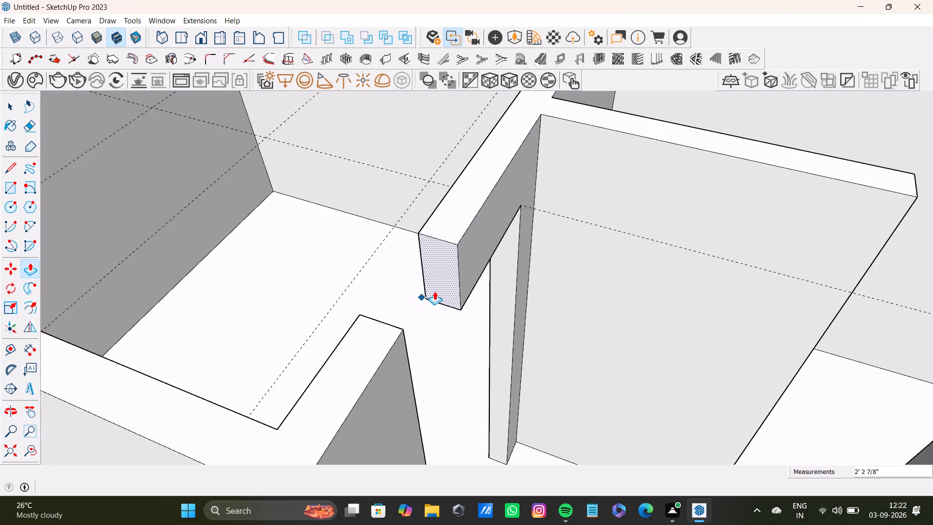
pyautogui.moveTo(439, 281); pyautogui.dragTo(351, 357)
# Delete the seam lines on the top and side faces where this rear corner room lintel meets the facing wall.
pyautogui.press('space')
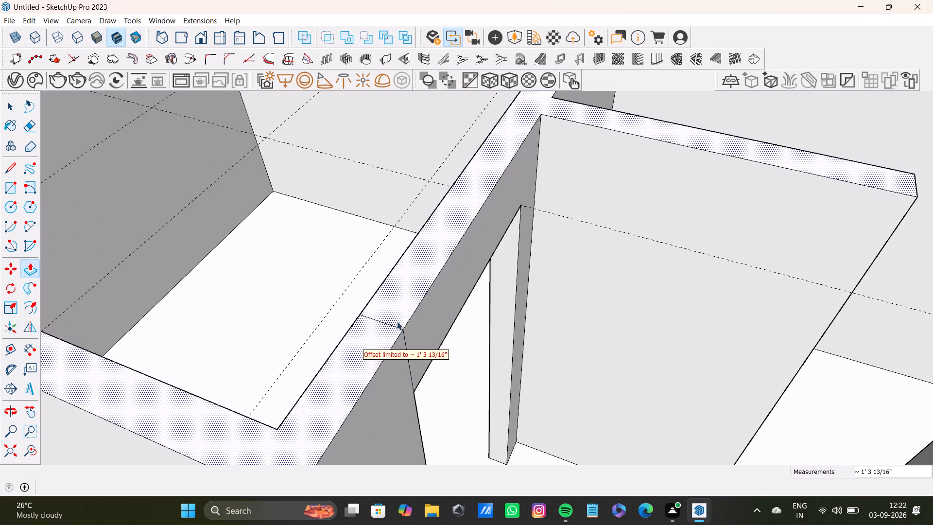
pyautogui.click(396, 328)
pyautogui.press('Delete')
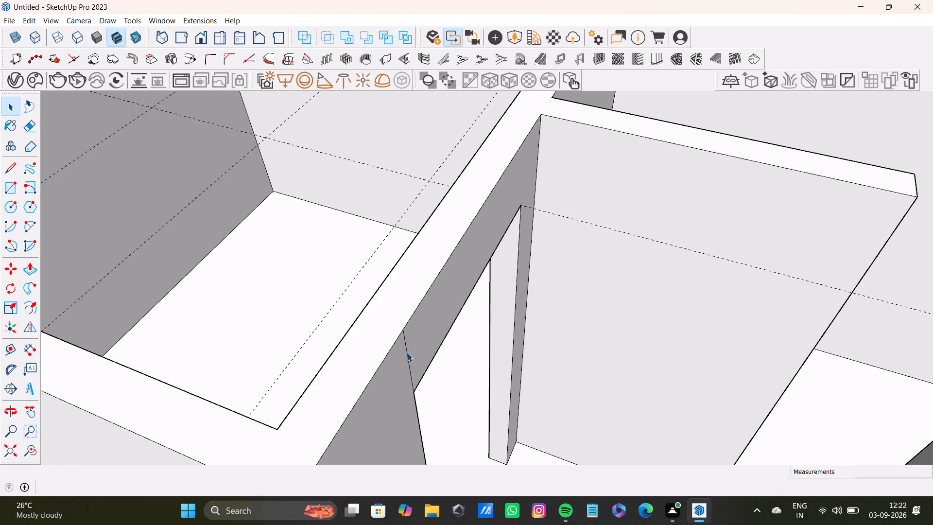
pyautogui.click(407, 356)
pyautogui.press('Delete')
pyautogui.moveTo(377, 381); pyautogui.dragTo(657, 324, button='middle')
pyautogui.press('Delete')
pyautogui.press('Delete')
pyautogui.press('Delete')
pyautogui.press('Delete')
pyautogui.press('Delete')
pyautogui.press('Delete')
pyautogui.press('Delete')
pyautogui.press('Delete')
pyautogui.press('Delete')
pyautogui.press('Delete')
pyautogui.press('Delete')
pyautogui.press('Delete')
pyautogui.press('Delete')
pyautogui.press('Delete')
pyautogui.press('Delete')
pyautogui.press('Delete')
pyautogui.press('Delete')
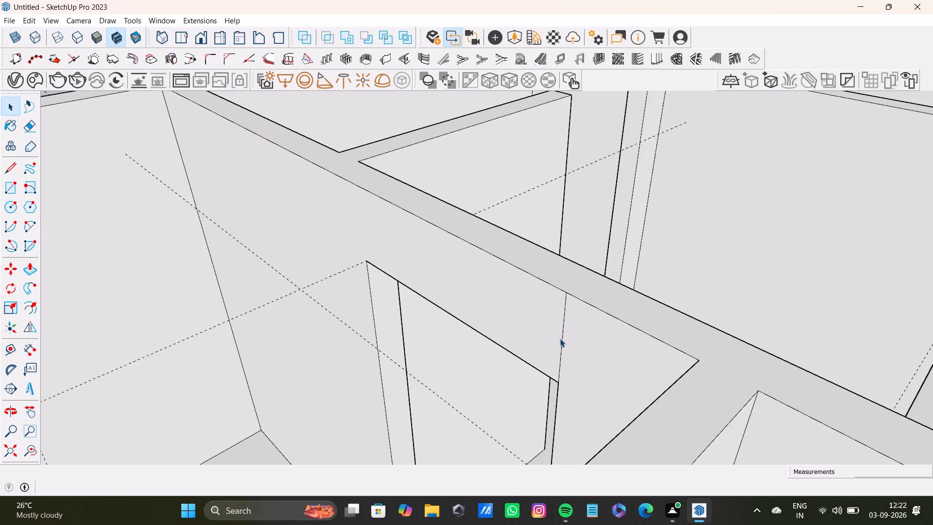
pyautogui.click(560, 338)
# Place a guide 1'2" below the top of the rear middle room's front partition end and draw a line across it.
pyautogui.scroll(-4, 568, 346)
pyautogui.moveTo(596, 350); pyautogui.dragTo(275, 399, button='middle')
pyautogui.scroll(-9, 323, 377)
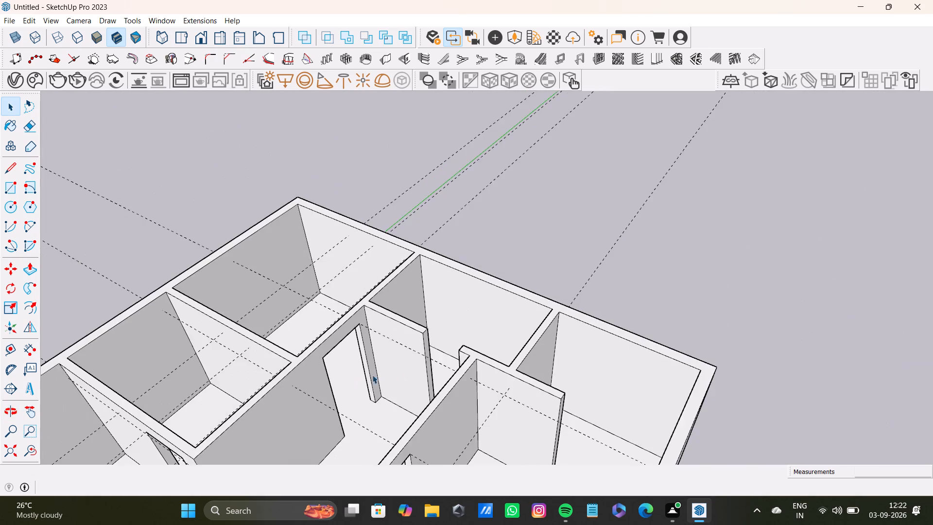
pyautogui.keyDown('shift'); pyautogui.moveTo(393, 366); pyautogui.dragTo(422, 336, button='middle'); pyautogui.keyUp('shift')
pyautogui.scroll(9, 486, 334)
pyautogui.moveTo(490, 319); pyautogui.dragTo(418, 332, button='middle')
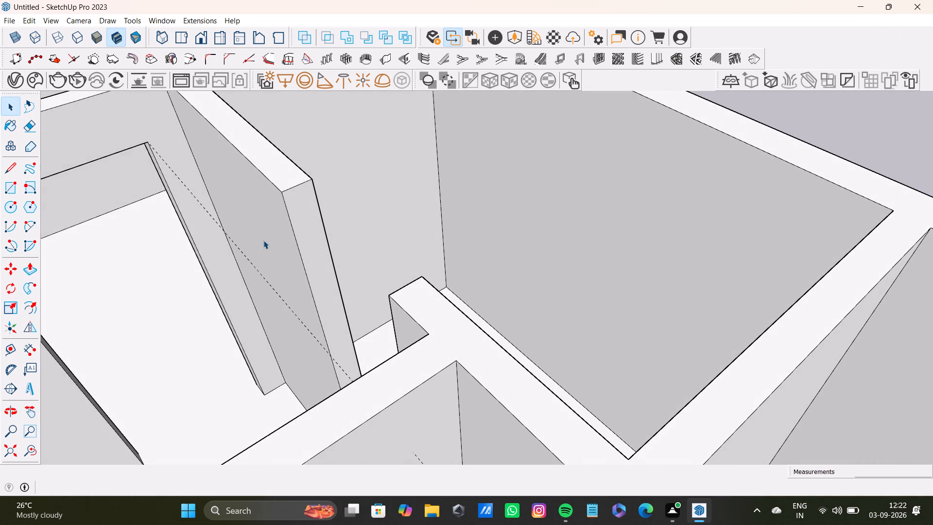
pyautogui.press('l')
pyautogui.press('space')
pyautogui.write('t')
pyautogui.moveTo(294, 183); pyautogui.dragTo(307, 214)
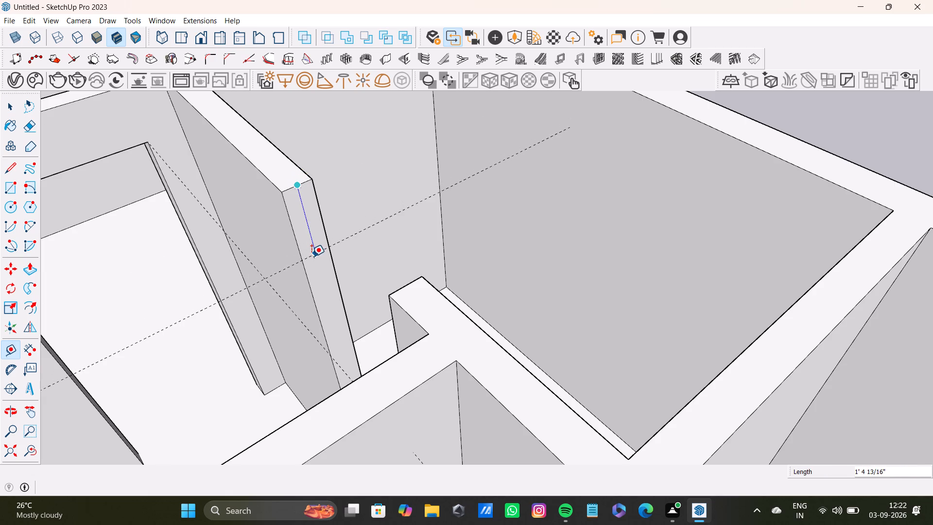
pyautogui.write("1'2")
pyautogui.hotkey('shift', '"')
pyautogui.press('Return')
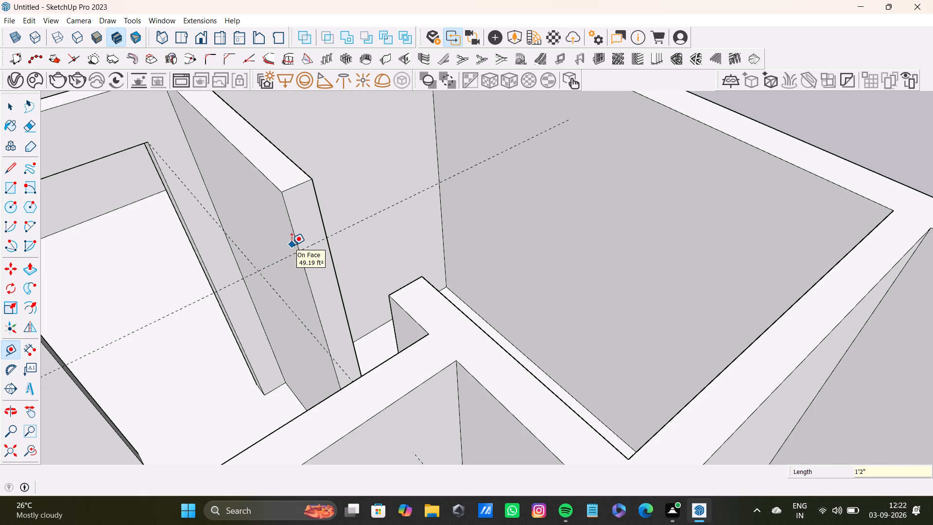
pyautogui.press('l')
pyautogui.scroll(7, 272, 228)
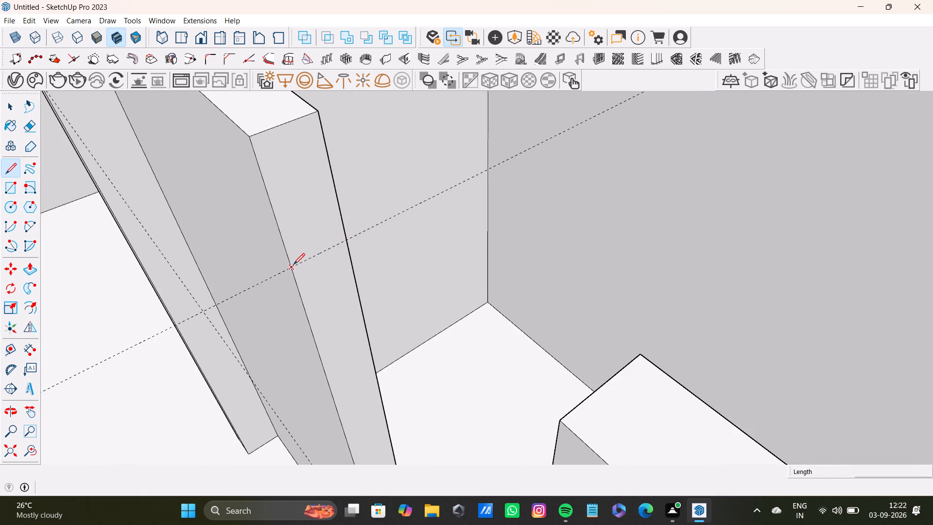
pyautogui.click(291, 265)
pyautogui.click(345, 239)
# Push/pull the partition end's upper section about 2'9" across the rear middle room's doorway to the opposite wall stub, forming a lintel.
pyautogui.press('space')
pyautogui.click(311, 220)
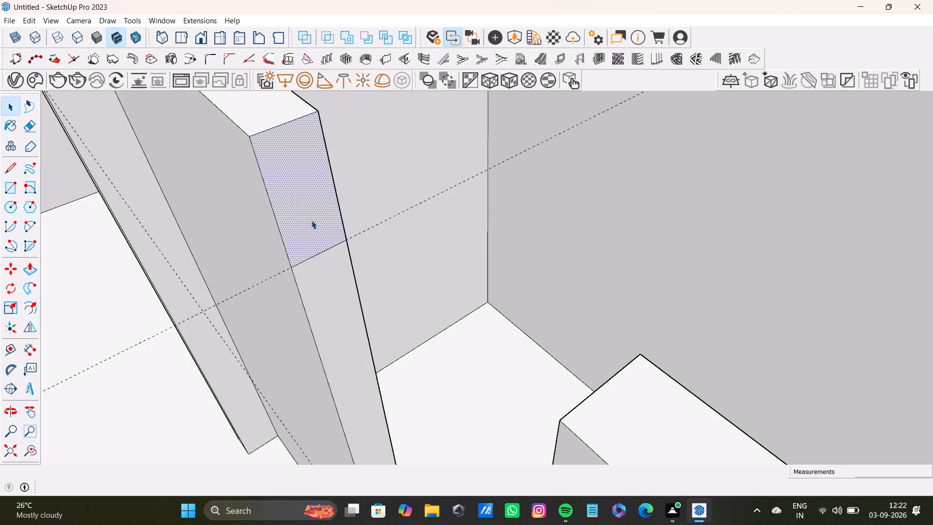
pyautogui.press('p')
pyautogui.moveTo(311, 220); pyautogui.dragTo(641, 413)
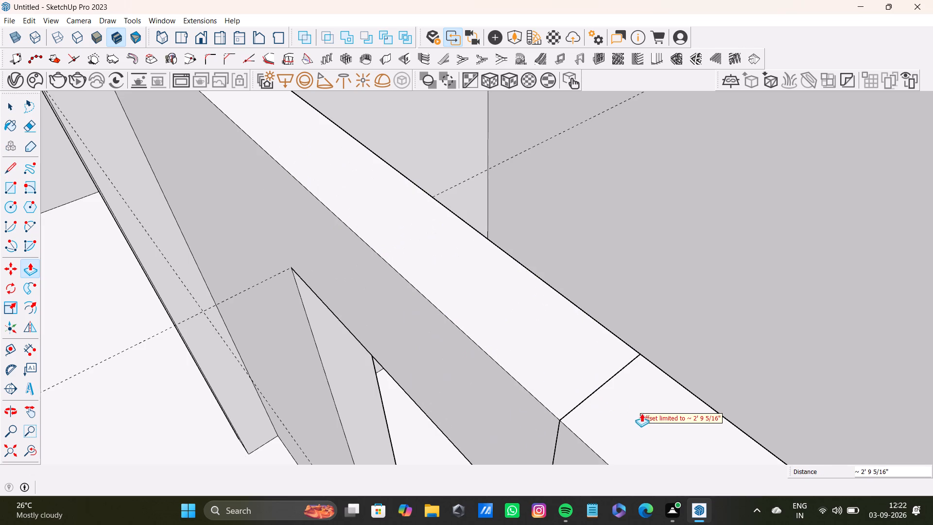
pyautogui.moveTo(641, 413); pyautogui.dragTo(646, 419)
# Delete the seam lines on both side faces where the rear middle room's lintel meets the wall stub.
pyautogui.press('space')
pyautogui.click(558, 435)
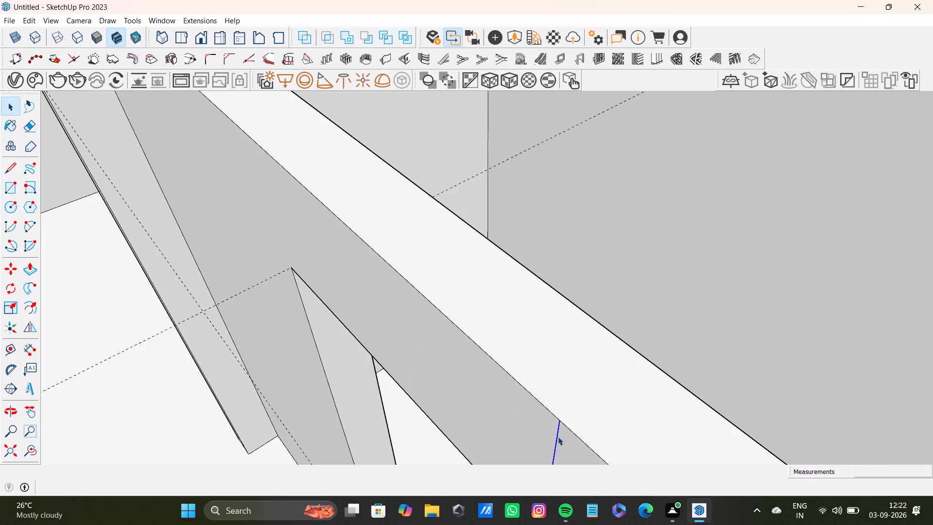
pyautogui.press('Delete')
pyautogui.scroll(-10, 555, 439)
pyautogui.moveTo(597, 429); pyautogui.dragTo(246, 363, button='middle')
pyautogui.scroll(3, 249, 303)
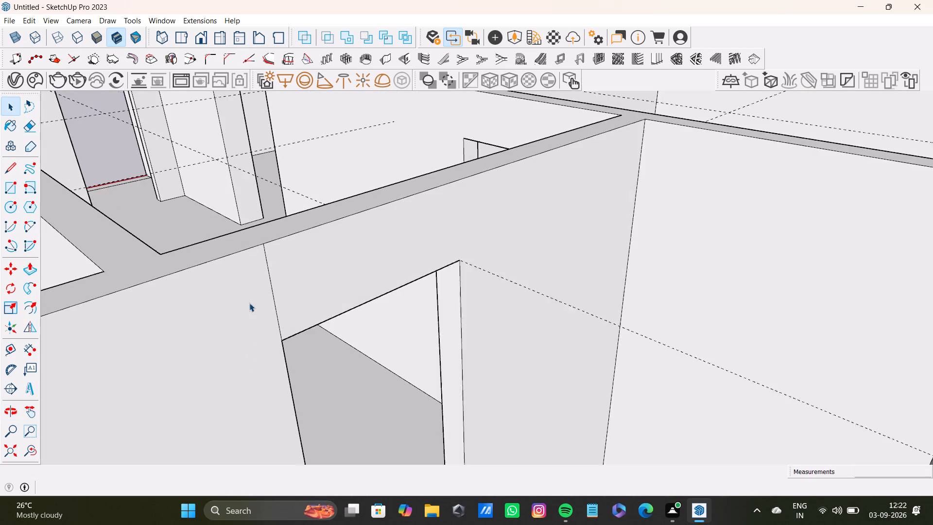
pyautogui.click(279, 309)
pyautogui.press('Delete')
# Examine the house from several angles, checking the lintels, the door openings and the free-standing partition in the other rear corner room.
pyautogui.scroll(-7, 264, 332)
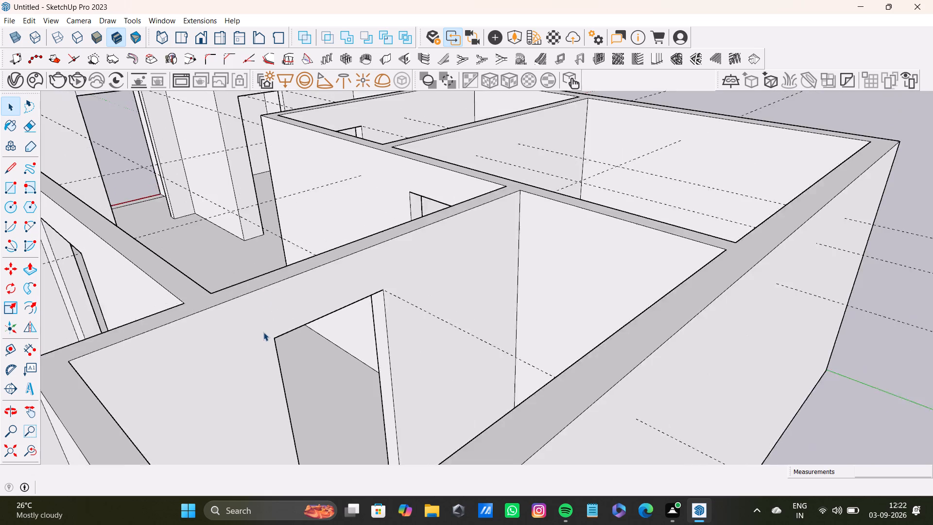
pyautogui.scroll(-18, 263, 332)
pyautogui.keyDown('shift'); pyautogui.moveTo(258, 346); pyautogui.dragTo(417, 313, button='middle'); pyautogui.keyUp('shift')
pyautogui.scroll(4, 384, 322)
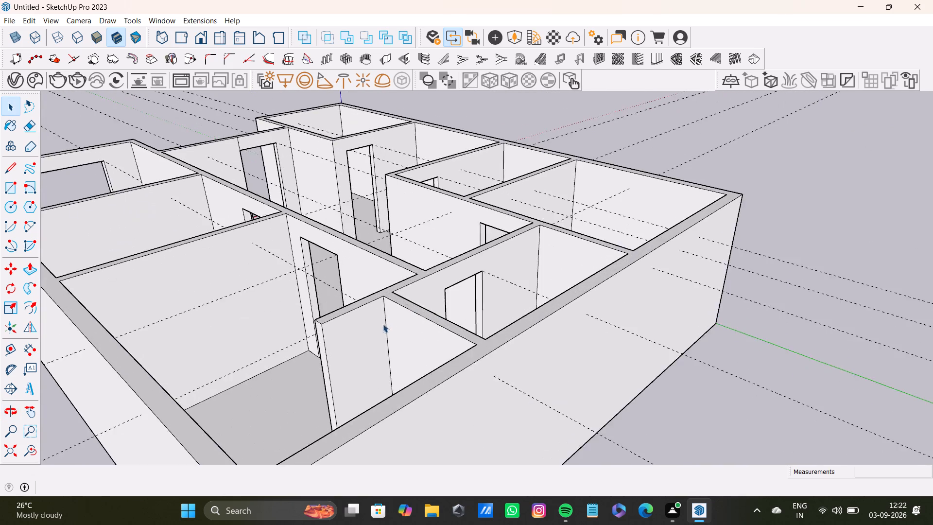
pyautogui.scroll(3, 383, 324)
pyautogui.moveTo(381, 325); pyautogui.dragTo(613, 382, button='middle')
pyautogui.scroll(-5, 614, 382)
pyautogui.keyDown('shift'); pyautogui.moveTo(615, 373); pyautogui.dragTo(558, 297, button='middle'); pyautogui.keyUp('shift')
pyautogui.moveTo(554, 304); pyautogui.dragTo(712, 356, button='middle')
pyautogui.scroll(4, 663, 311)
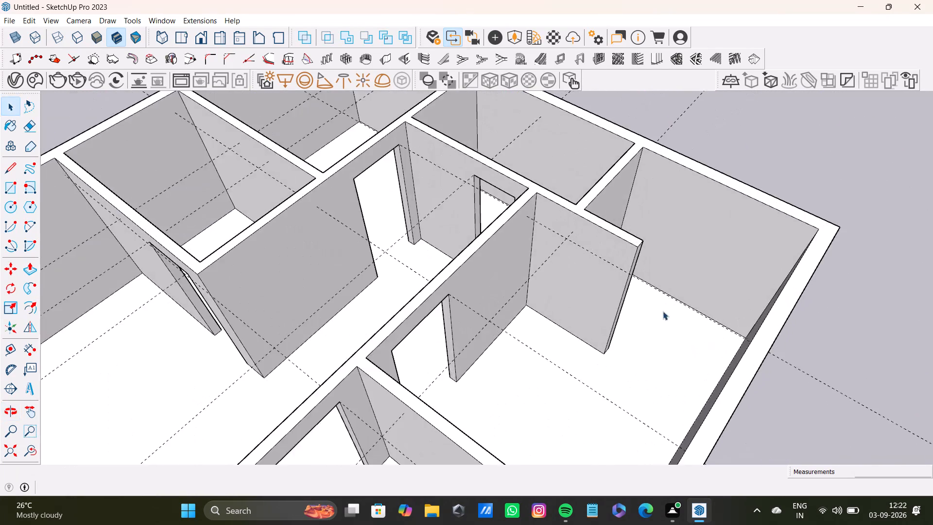
pyautogui.keyDown('shift'); pyautogui.moveTo(661, 305); pyautogui.dragTo(505, 289, button='middle'); pyautogui.keyUp('shift')
pyautogui.moveTo(485, 297); pyautogui.dragTo(708, 315, button='middle')
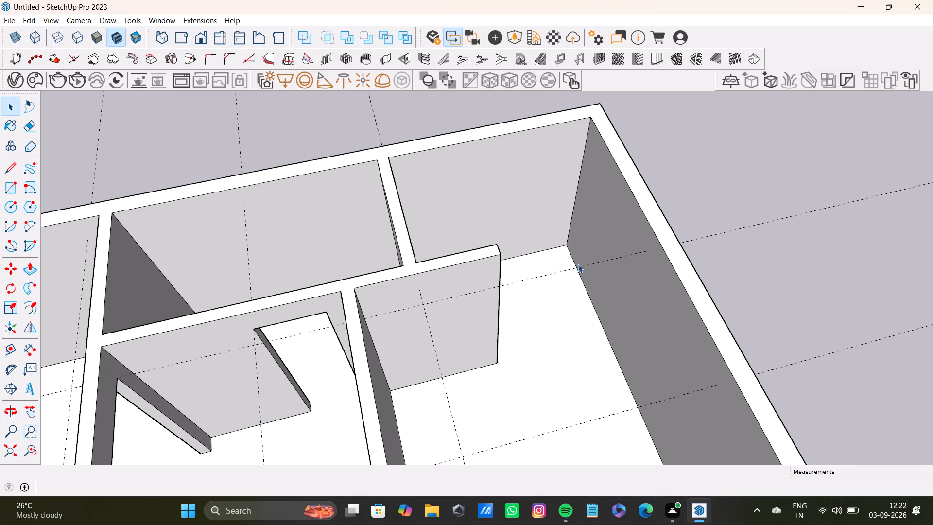
pyautogui.scroll(-7, 523, 317)
pyautogui.moveTo(519, 332); pyautogui.dragTo(471, 207, button='middle')
pyautogui.moveTo(491, 216); pyautogui.dragTo(480, 217, button='middle')
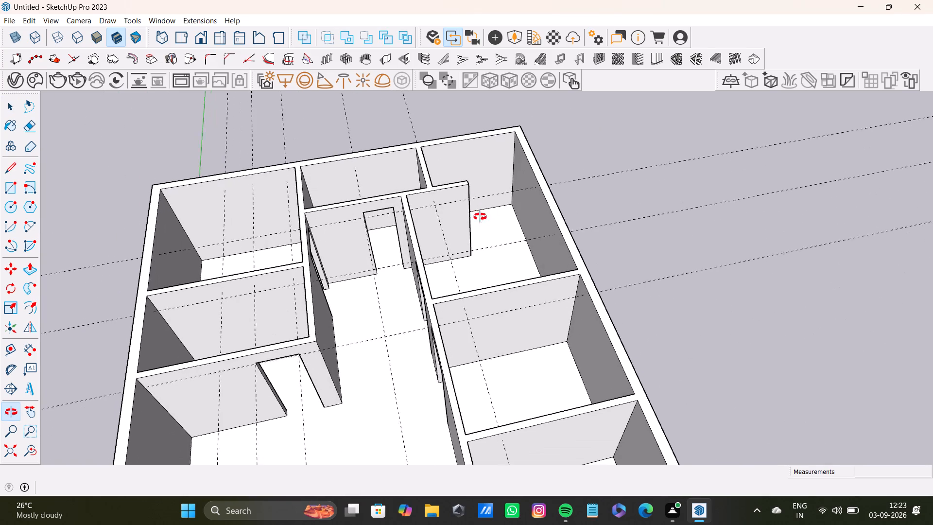
pyautogui.moveTo(480, 217); pyautogui.dragTo(433, 385, button='middle')
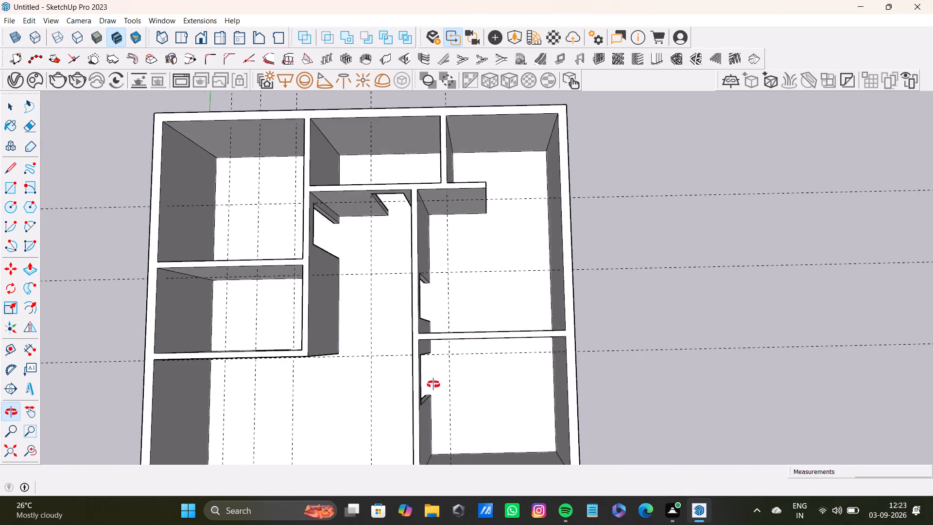
pyautogui.moveTo(433, 385); pyautogui.dragTo(401, 238, button='middle')
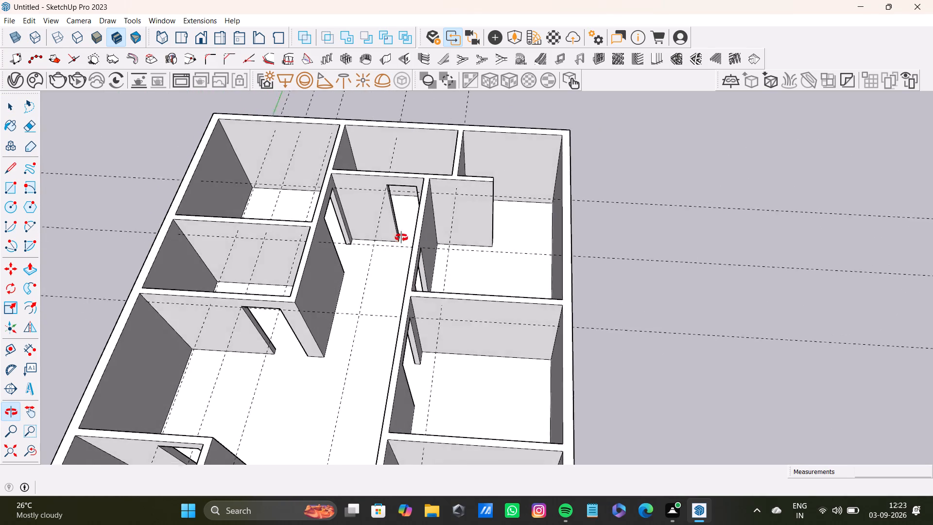
pyautogui.moveTo(401, 238); pyautogui.dragTo(449, 268, button='middle')
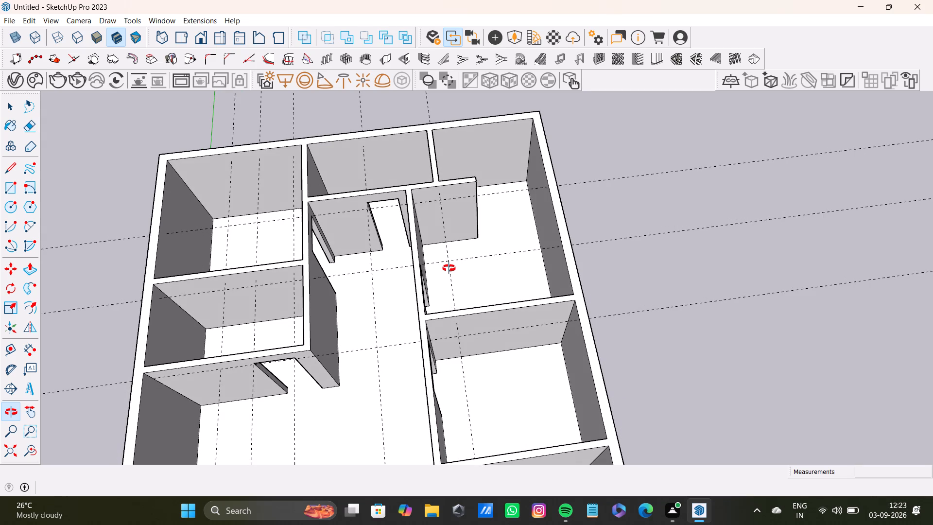
pyautogui.moveTo(449, 268); pyautogui.dragTo(416, 207, button='middle')
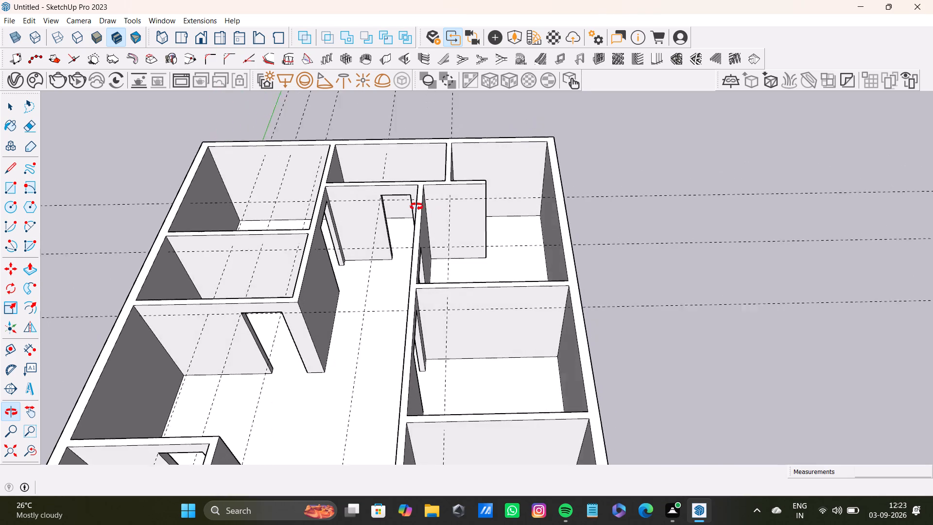
pyautogui.moveTo(416, 207); pyautogui.dragTo(582, 194, button='middle')
pyautogui.scroll(8, 447, 189)
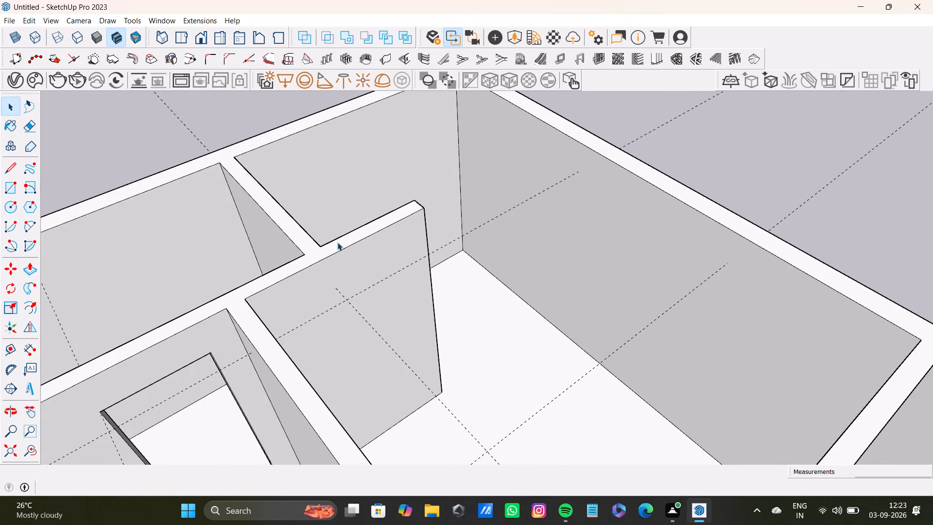
pyautogui.scroll(-2, 445, 258)
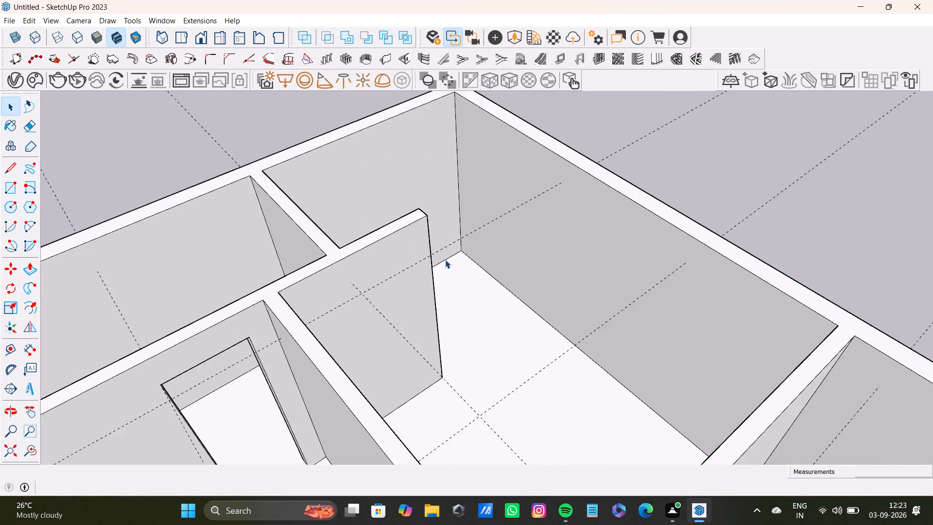
pyautogui.scroll(-4, 445, 260)
# Push/pull the free end of the rear corner room's partition to the outer side wall, closing the gap between them.
pyautogui.moveTo(482, 268); pyautogui.dragTo(181, 320, button='middle')
pyautogui.scroll(4, 512, 252)
pyautogui.moveTo(521, 250); pyautogui.dragTo(355, 271, button='middle')
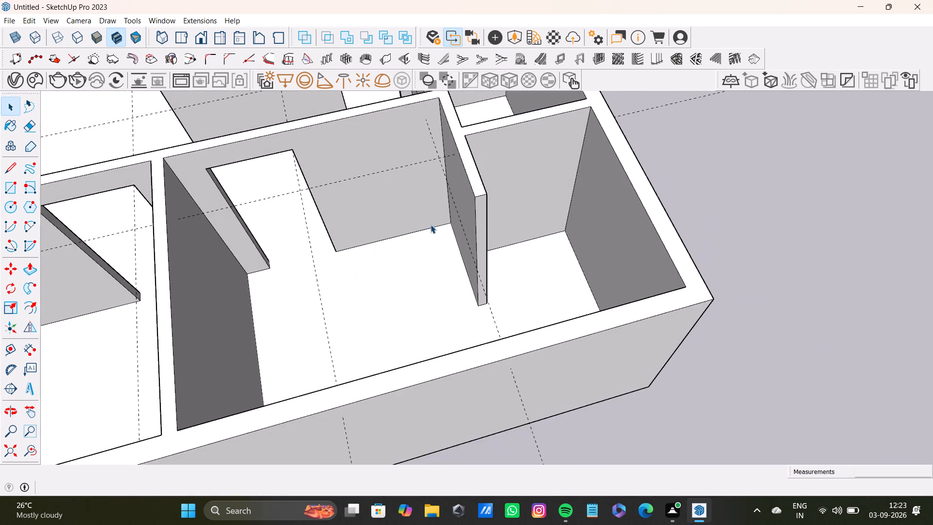
pyautogui.scroll(3, 483, 210)
pyautogui.click(481, 210)
pyautogui.press('p')
pyautogui.moveTo(481, 210); pyautogui.dragTo(516, 374)
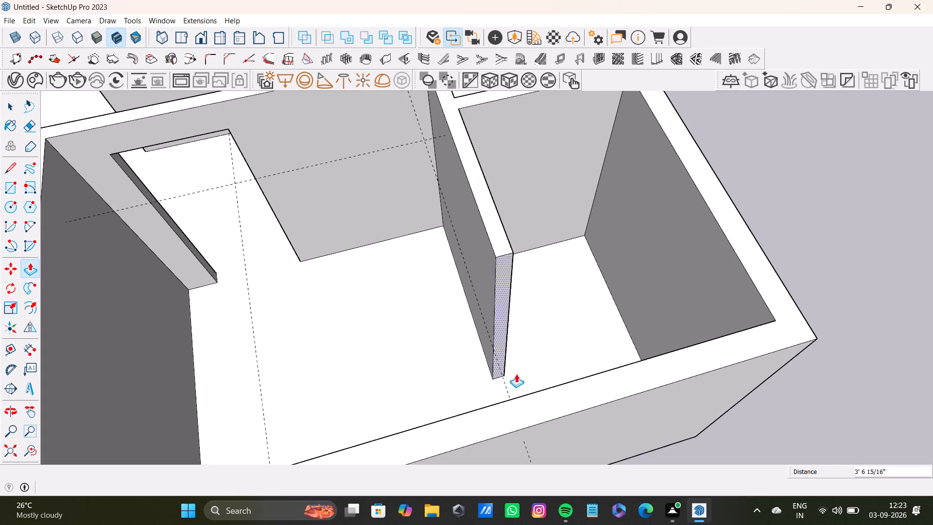
pyautogui.moveTo(516, 374); pyautogui.dragTo(526, 463)
pyautogui.press('space')
pyautogui.scroll(-4, 515, 432)
pyautogui.moveTo(496, 409); pyautogui.dragTo(478, 403, button='middle')
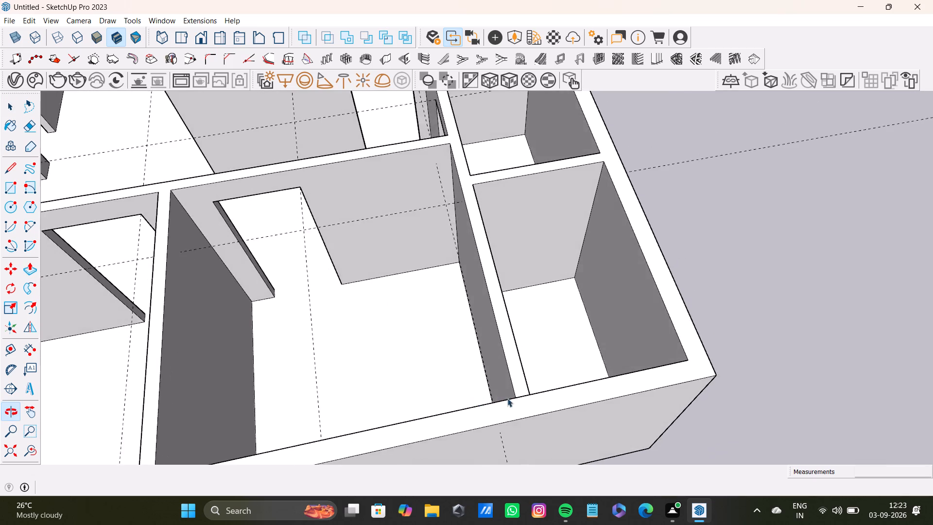
# Delete the seam line on the wall top where the extended partition meets the outer side wall.
pyautogui.scroll(8, 507, 398)
pyautogui.click(536, 397)
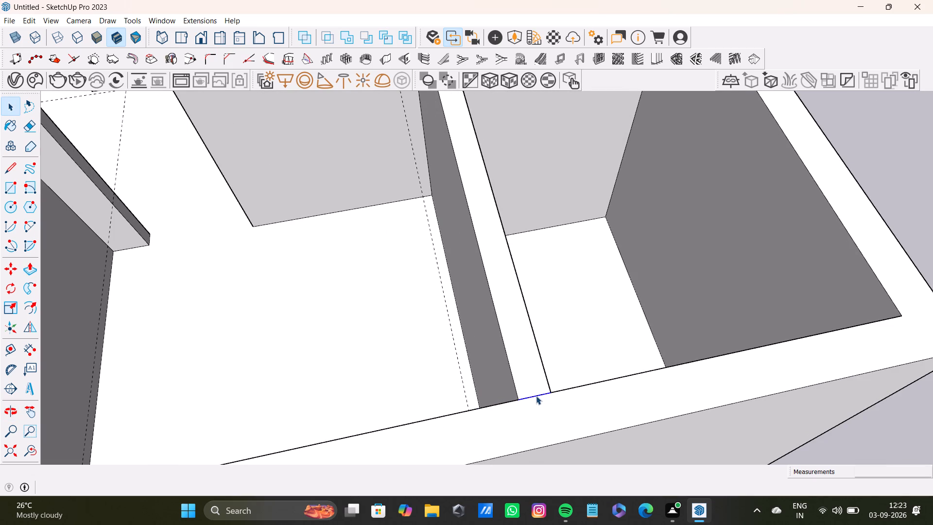
pyautogui.press('Delete')
# Draw a 6" line across the top of the small rear corner room's front wall, starting at that room's inner corner.
pyautogui.scroll(-11, 485, 408)
pyautogui.moveTo(450, 400); pyautogui.dragTo(662, 369, button='middle')
pyautogui.scroll(4, 575, 315)
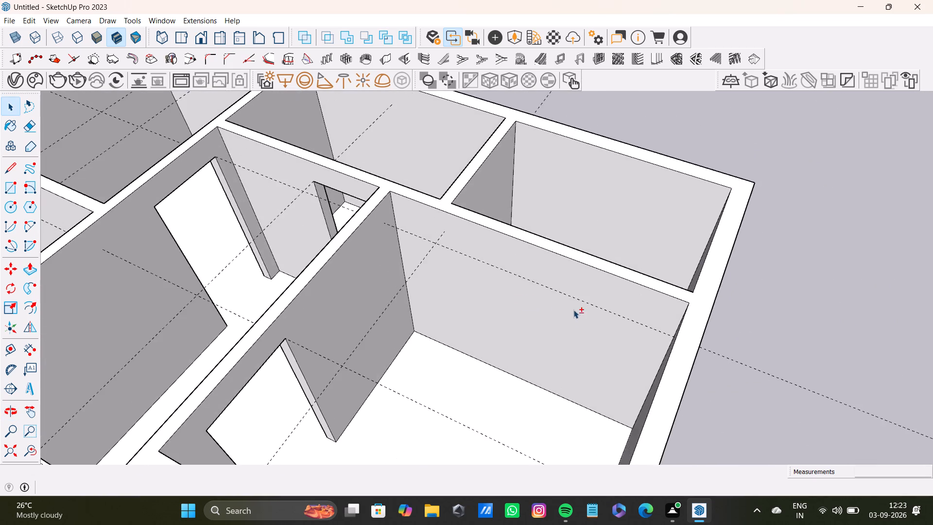
pyautogui.keyDown('shift'); pyautogui.moveTo(571, 308); pyautogui.dragTo(465, 300, button='middle'); pyautogui.keyUp('shift')
pyautogui.moveTo(462, 303); pyautogui.dragTo(569, 304, button='middle')
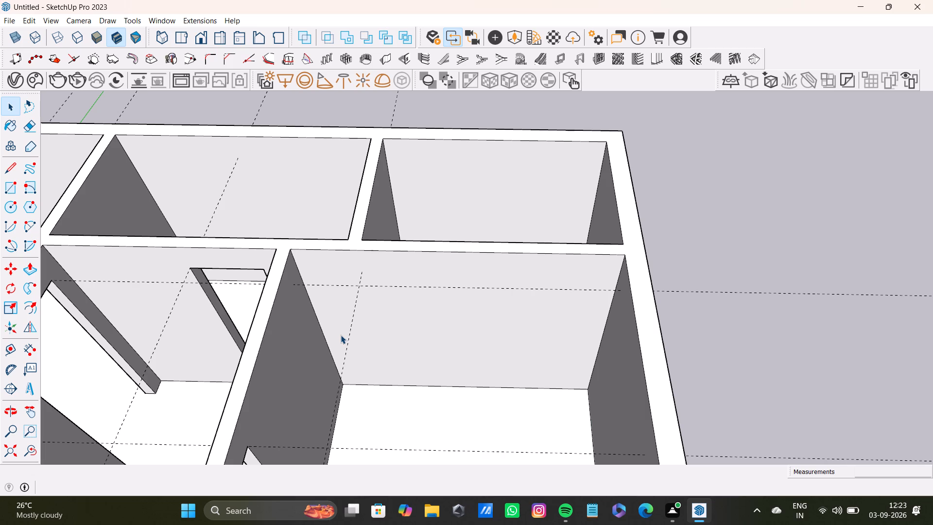
pyautogui.click(9, 351)
pyautogui.scroll(4, 371, 243)
pyautogui.press('space')
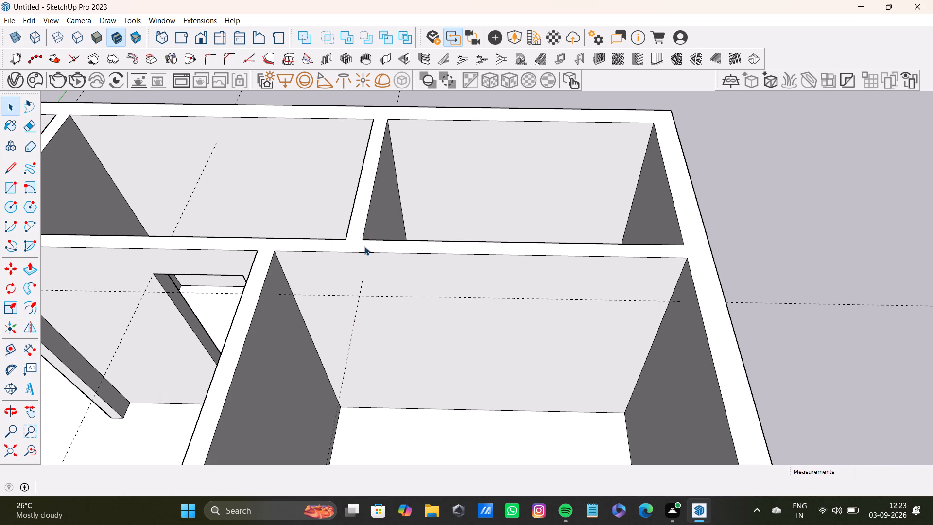
pyautogui.press('l')
pyautogui.moveTo(371, 254); pyautogui.dragTo(363, 349, button='middle')
pyautogui.scroll(6, 357, 311)
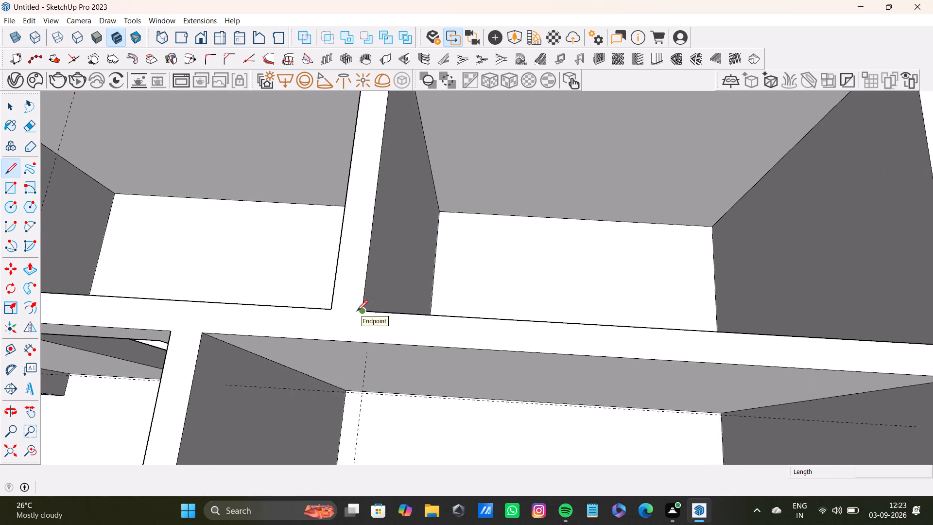
pyautogui.scroll(1, 357, 311)
pyautogui.click(364, 309)
pyautogui.click(361, 349)
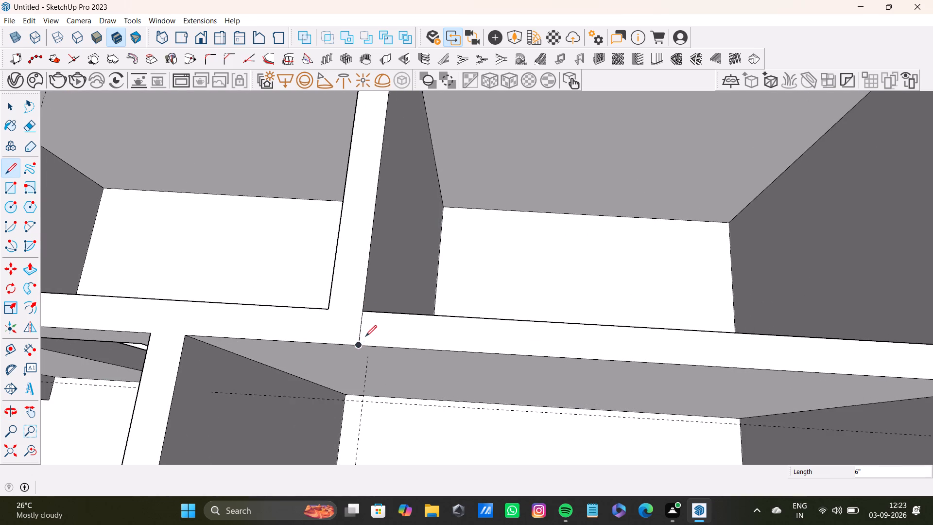
# Place two guides across the wall top, about 7" from the drawn line and about 2'3" beyond the first guide.
pyautogui.press('space')
pyautogui.press('t')
pyautogui.scroll(4, 351, 333)
pyautogui.click(364, 330)
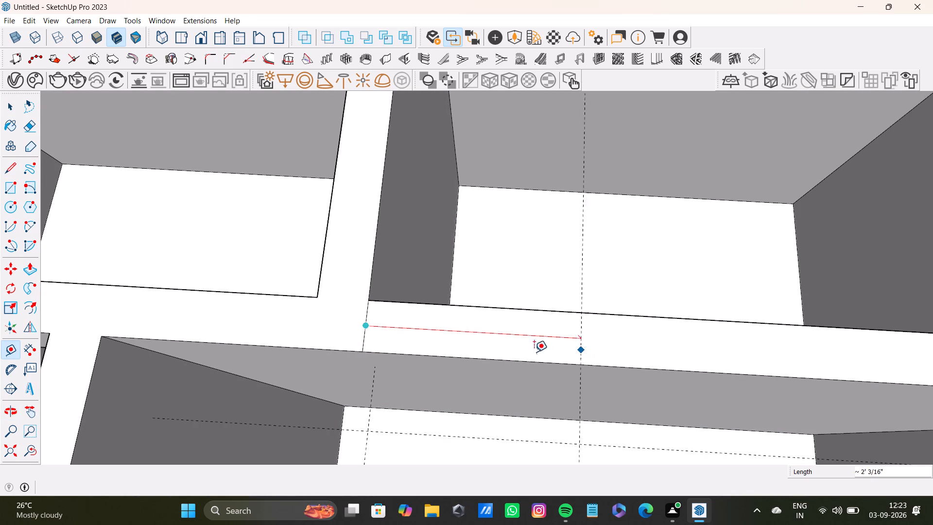
pyautogui.click(428, 344)
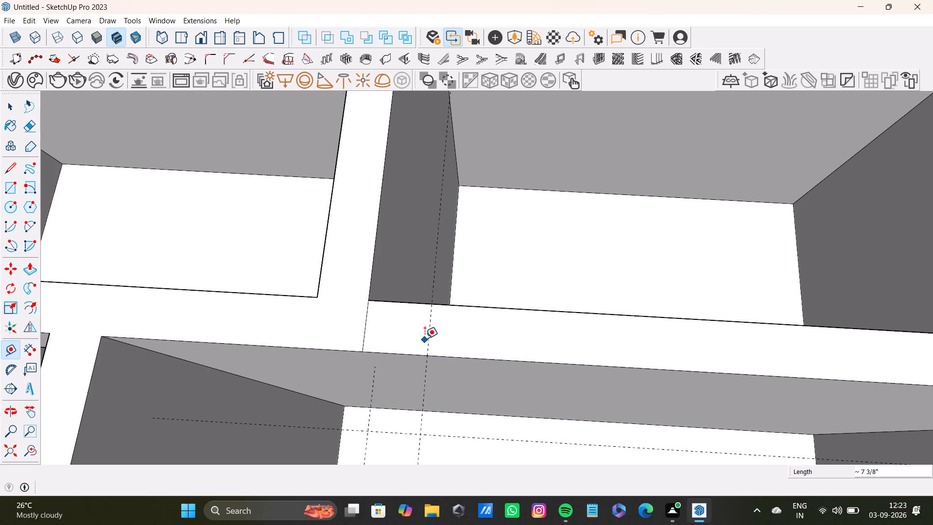
pyautogui.click(429, 341)
pyautogui.scroll(-6, 563, 355)
pyautogui.keyDown('shift'); pyautogui.moveTo(581, 355); pyautogui.dragTo(495, 349, button='middle'); pyautogui.keyUp('shift')
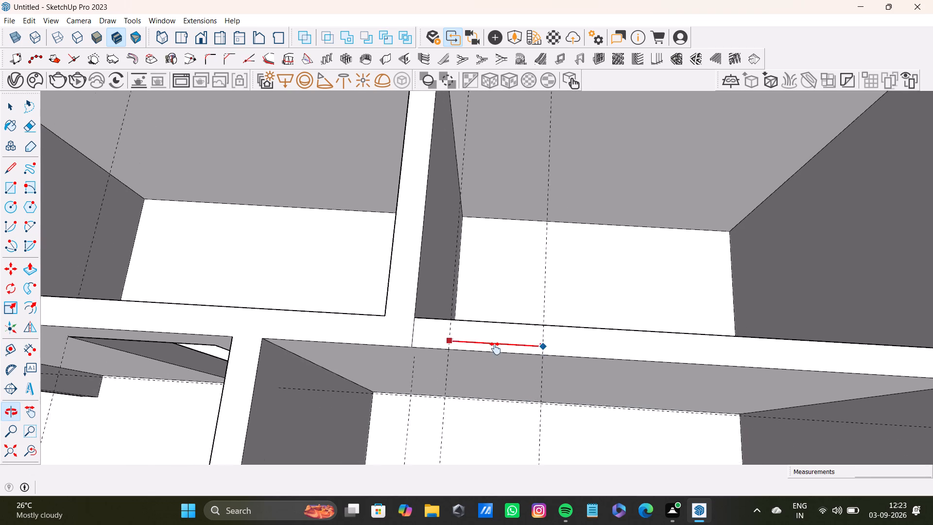
pyautogui.keyDown('shift'); pyautogui.moveTo(495, 349); pyautogui.dragTo(462, 349, button='middle'); pyautogui.keyUp('shift')
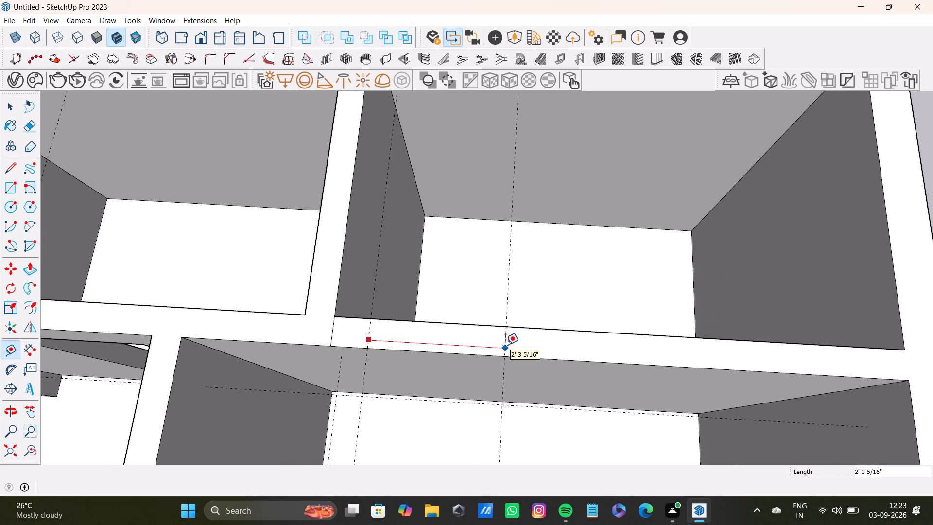
pyautogui.click(505, 345)
# Draw two 6" lines across the wall top along the two guides, marking the doorway's sides.
pyautogui.scroll(-4, 484, 346)
pyautogui.press('space')
pyautogui.press('l')
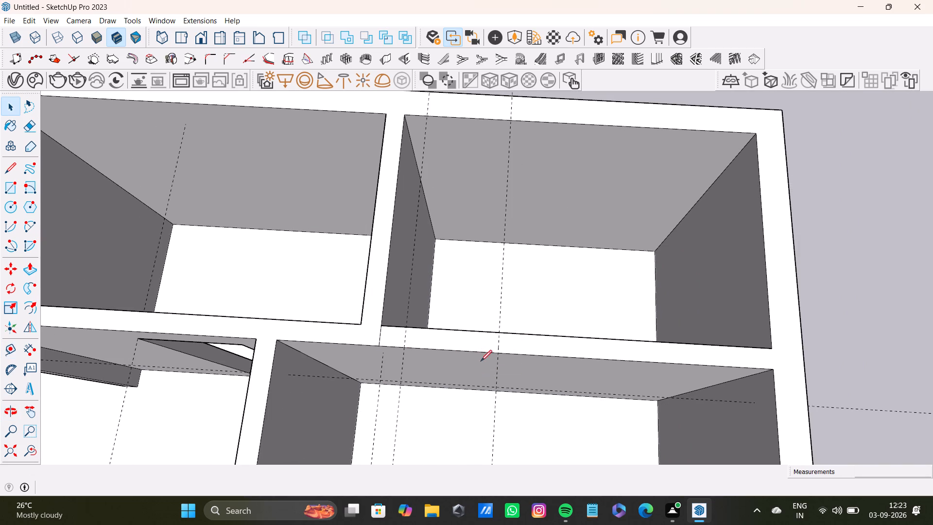
pyautogui.scroll(6, 405, 330)
pyautogui.click(407, 325)
pyautogui.click(404, 364)
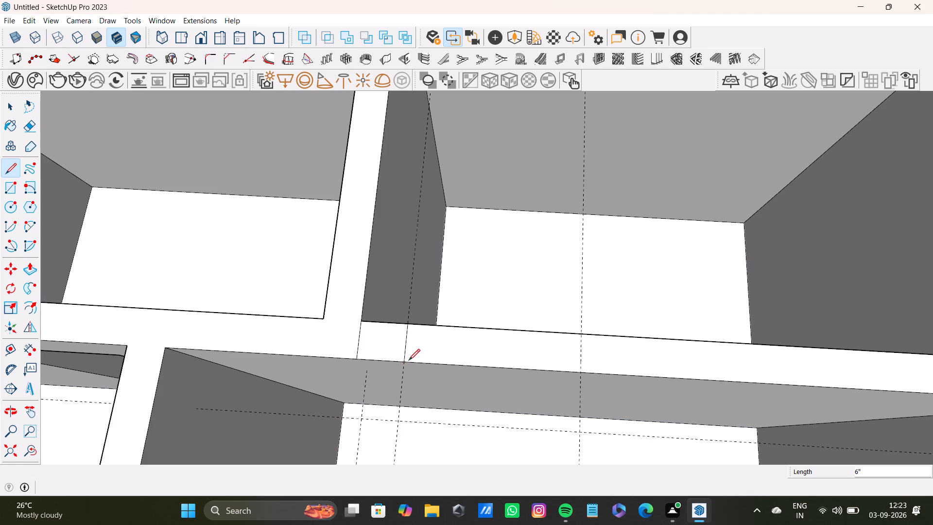
pyautogui.click(583, 332)
pyautogui.click(580, 375)
# Push/pull the marked wall-top section down 10' to cut the doorway into the small rear corner room.
pyautogui.press('space')
pyautogui.click(539, 358)
pyautogui.press('p')
pyautogui.moveTo(539, 358); pyautogui.dragTo(540, 472)
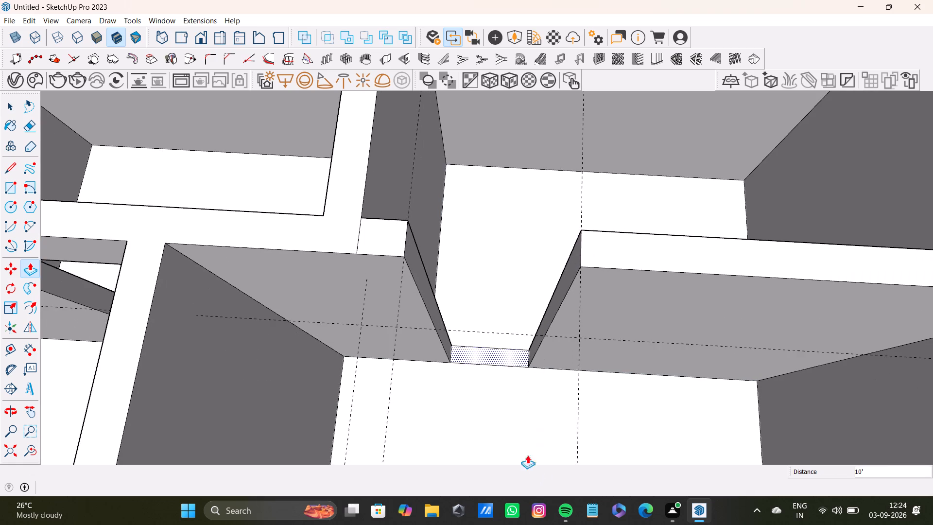
pyautogui.press('space')
# Delete the leftover reference line across the wall top beside the new doorway.
pyautogui.scroll(-4, 484, 382)
pyautogui.keyDown('shift'); pyautogui.moveTo(474, 365); pyautogui.dragTo(474, 369, button='middle'); pyautogui.keyUp('shift')
pyautogui.scroll(8, 415, 315)
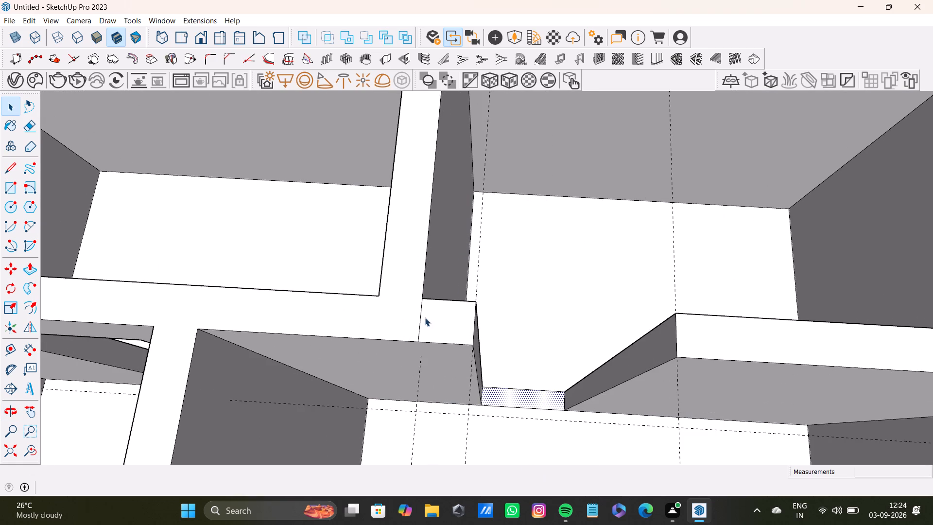
pyautogui.click(417, 326)
pyautogui.click(420, 331)
pyautogui.press('Delete')
# Push/pull the doorway's jamb nearer the outer side wall back about 8 13/16" to widen the opening.
pyautogui.scroll(-9, 443, 330)
pyautogui.moveTo(527, 340); pyautogui.dragTo(438, 230, button='middle')
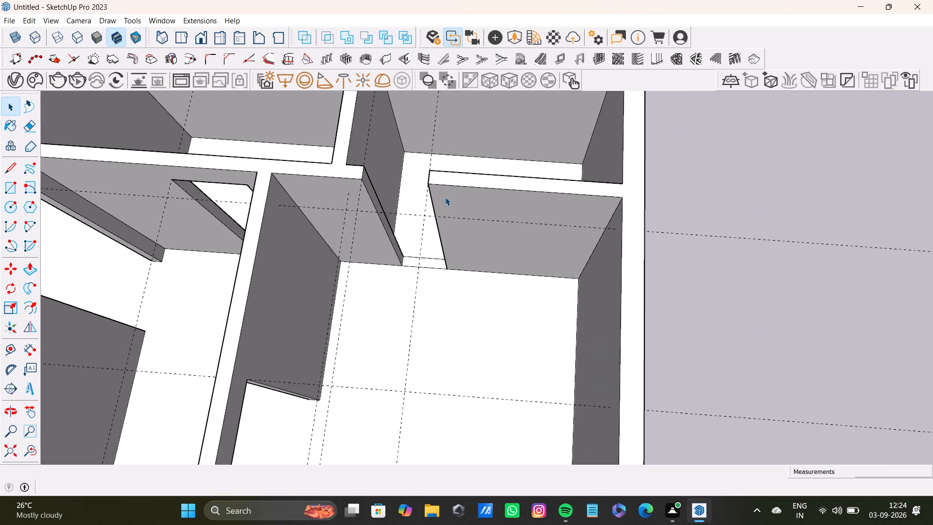
pyautogui.moveTo(433, 206); pyautogui.dragTo(430, 314, button='middle')
pyautogui.moveTo(427, 328); pyautogui.dragTo(575, 264, button='middle')
pyautogui.scroll(4, 507, 287)
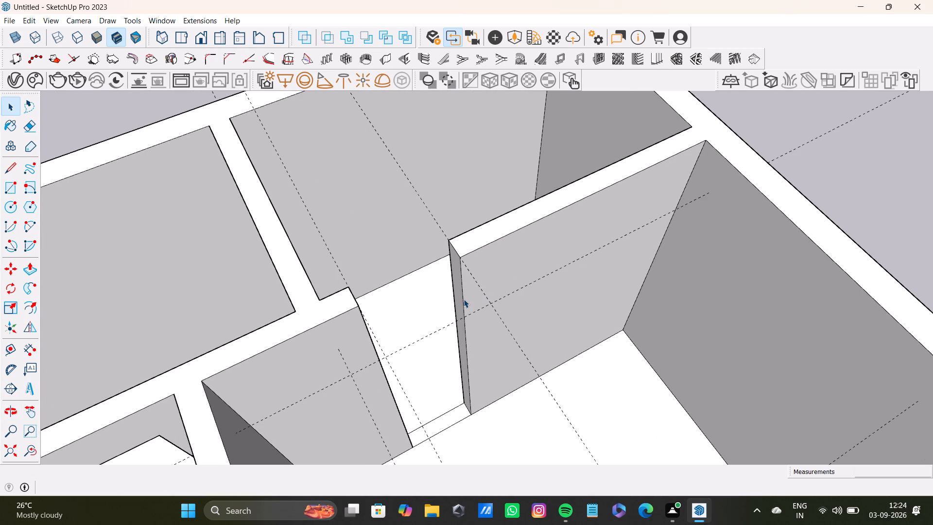
pyautogui.moveTo(464, 299); pyautogui.dragTo(510, 284, button='middle')
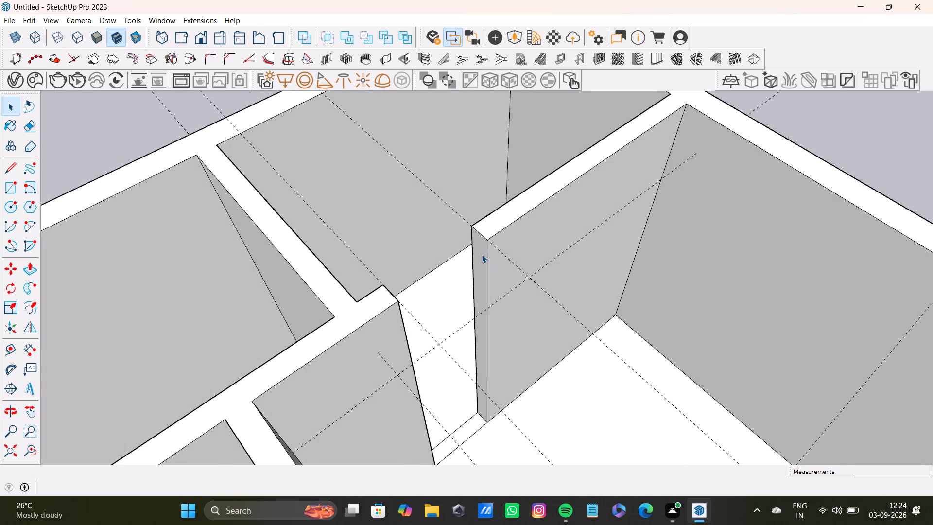
pyautogui.click(482, 254)
pyautogui.press('p')
pyautogui.moveTo(482, 254); pyautogui.dragTo(509, 242)
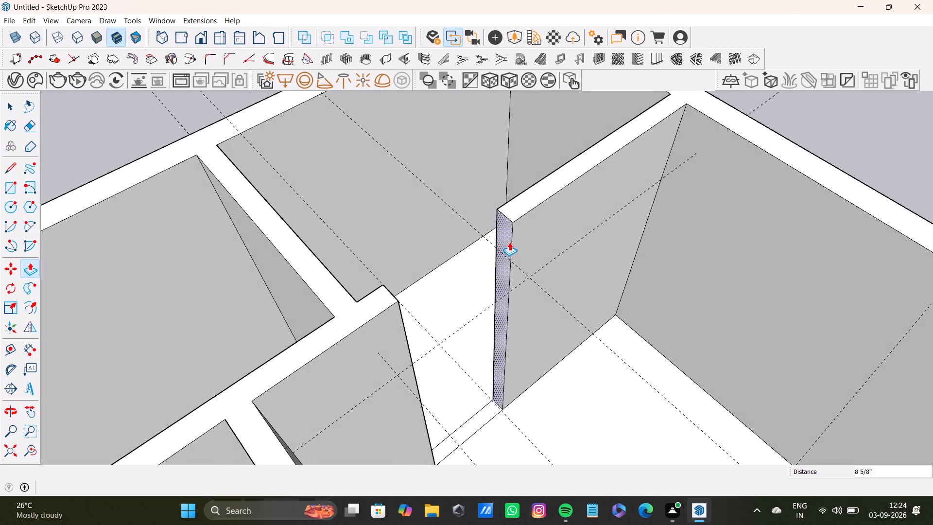
pyautogui.moveTo(509, 242); pyautogui.dragTo(510, 242)
# Place a guide 1'2" below the wall top on the doorway's opposite jamb, beside the small rear room's corner.
pyautogui.moveTo(514, 251); pyautogui.dragTo(260, 285, button='middle')
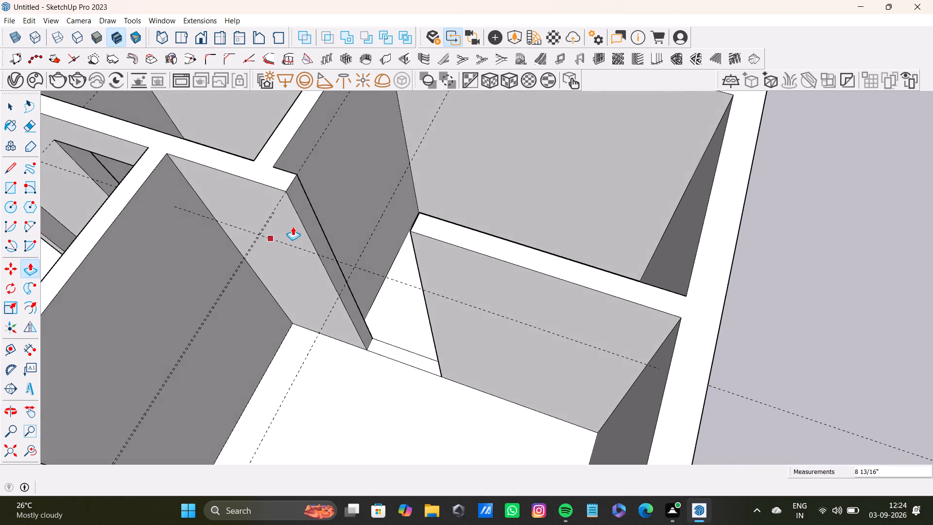
pyautogui.scroll(-4, 300, 224)
pyautogui.moveTo(303, 231); pyautogui.dragTo(371, 332, button='middle')
pyautogui.moveTo(384, 329); pyautogui.dragTo(298, 308, button='middle')
pyautogui.scroll(6, 358, 264)
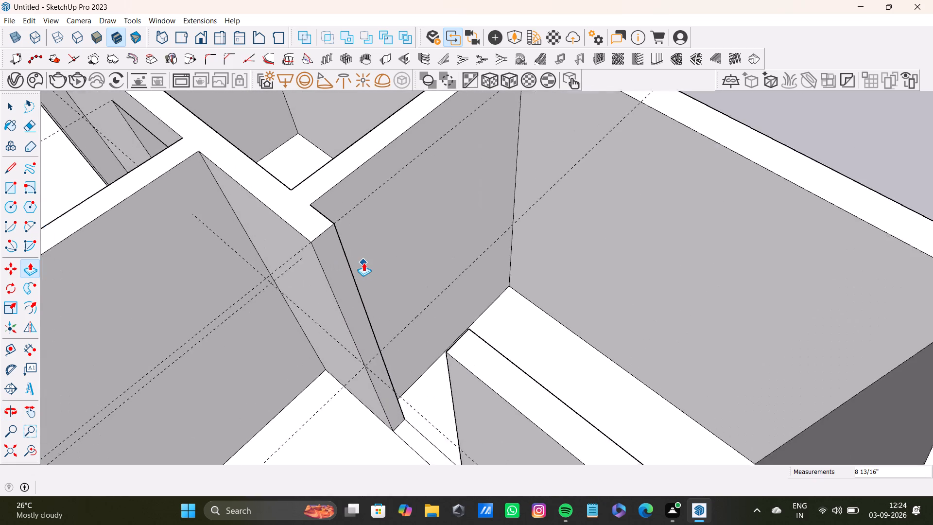
pyautogui.scroll(1, 363, 262)
pyautogui.moveTo(371, 269); pyautogui.dragTo(334, 242, button='middle')
pyautogui.press('l')
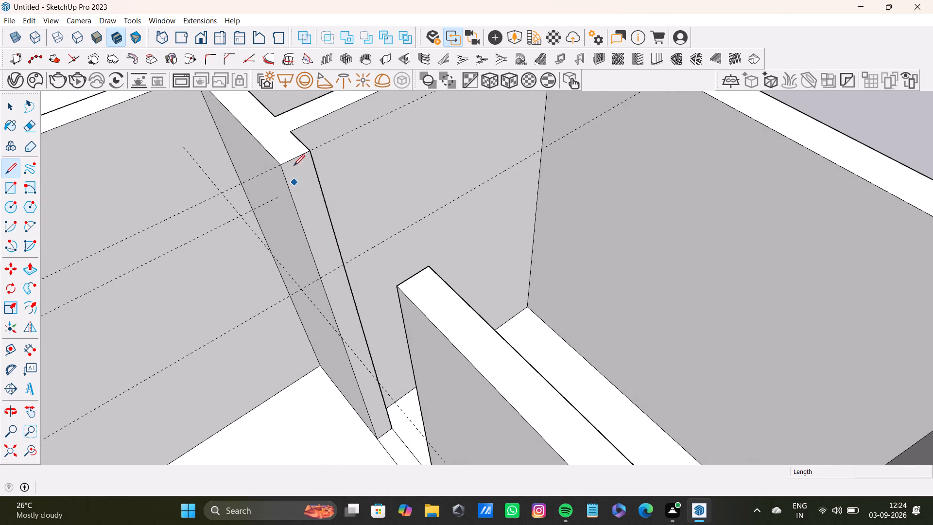
pyautogui.scroll(4, 292, 164)
pyautogui.press('space')
pyautogui.press('t')
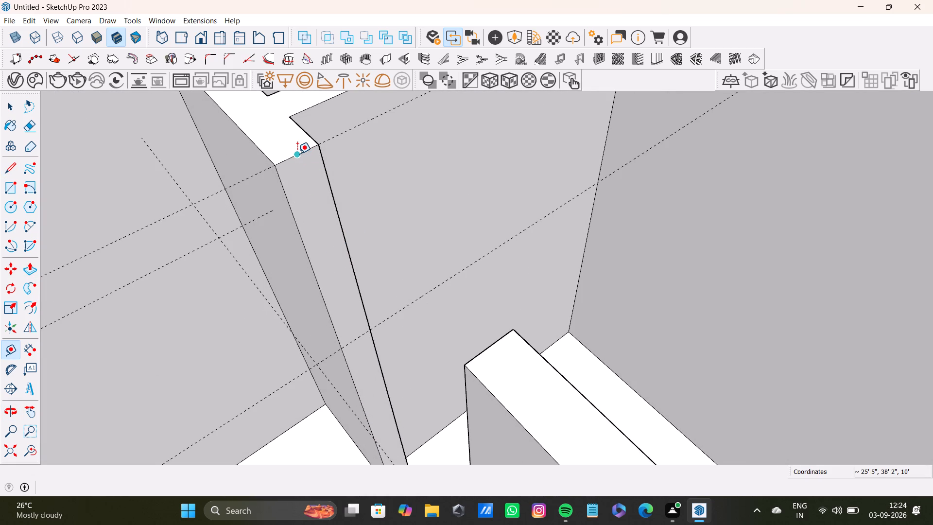
pyautogui.click(298, 154)
pyautogui.write("1'2")
pyautogui.hotkey('shift', '"')
pyautogui.press('Return')
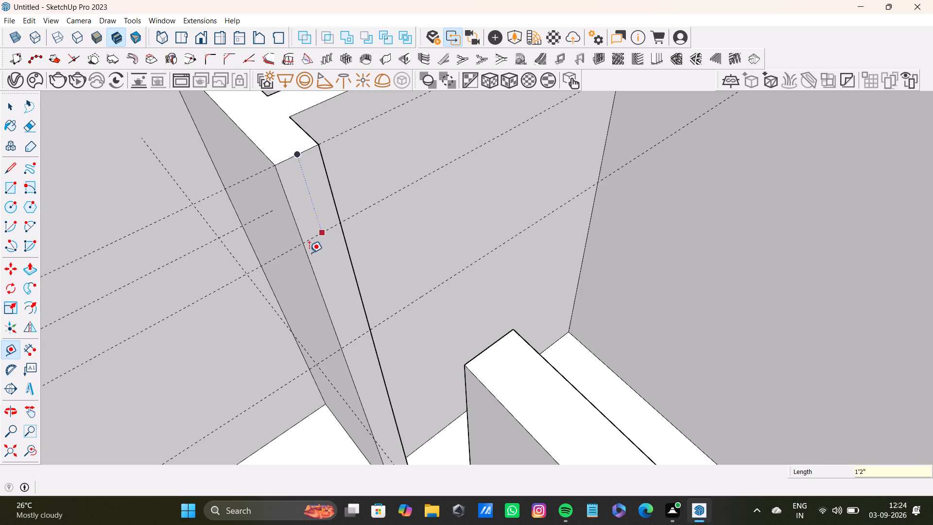
# Split the jamb with a 6" line along the guide and push/pull its upper section across the doorway, forming a lintel.
pyautogui.press('l')
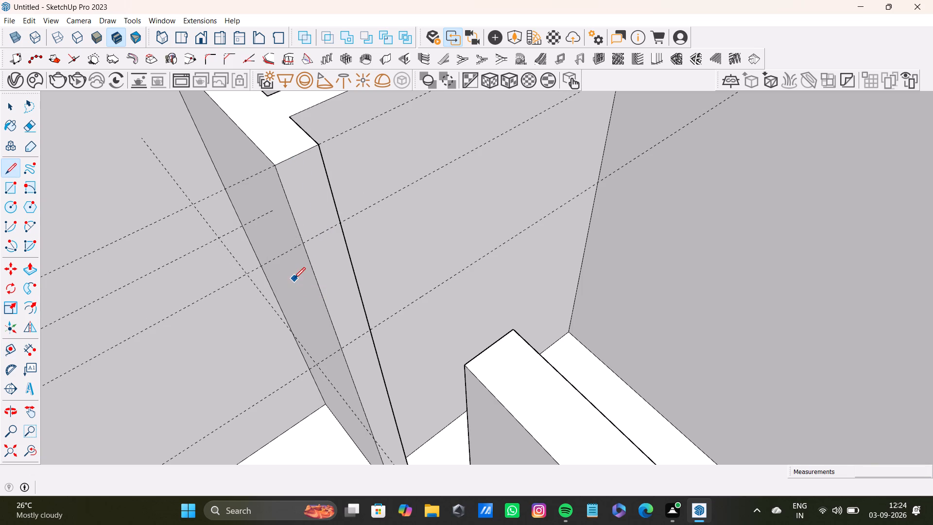
pyautogui.moveTo(299, 245); pyautogui.dragTo(306, 245)
pyautogui.click(340, 222)
pyautogui.press('space')
pyautogui.click(315, 215)
pyautogui.press('p')
pyautogui.moveTo(314, 215); pyautogui.dragTo(537, 350)
pyautogui.press('space')
# Delete the seam lines on the top and both side faces where the new lintel meets the wall.
pyautogui.scroll(3, 483, 334)
pyautogui.click(497, 351)
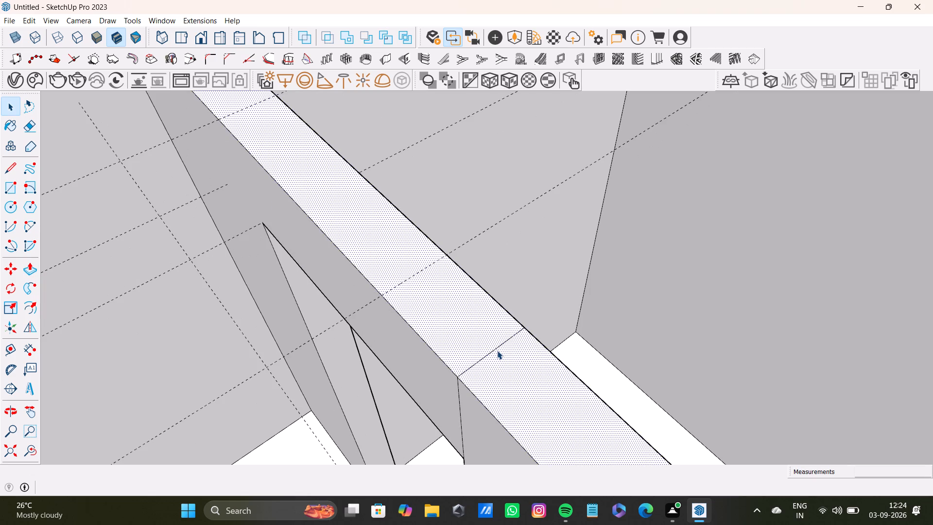
pyautogui.click(496, 348)
pyautogui.press('Delete')
pyautogui.click(459, 409)
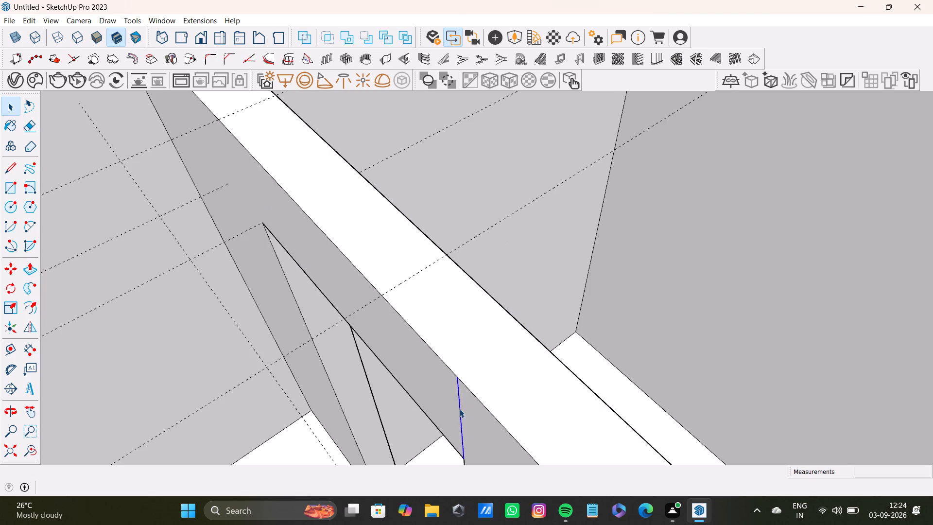
pyautogui.press('Delete')
pyautogui.scroll(-4, 506, 396)
pyautogui.moveTo(515, 383); pyautogui.dragTo(246, 344, button='middle')
pyautogui.click(368, 332)
pyautogui.press('Delete')
# Examine the whole house from several angles, checking the new doorway, the other door openings and the rooms still lacking doors.
pyautogui.scroll(-10, 366, 333)
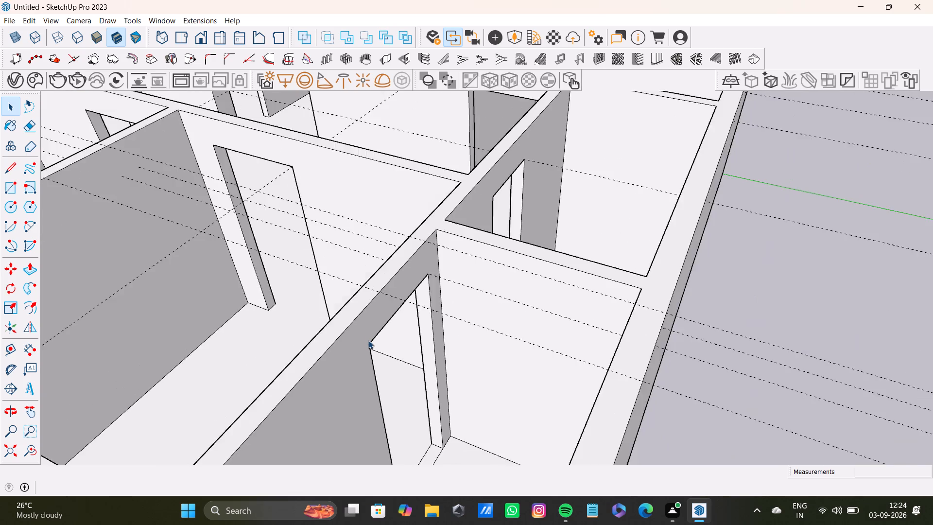
pyautogui.scroll(-8, 368, 340)
pyautogui.press('space')
pyautogui.moveTo(355, 349); pyautogui.dragTo(692, 410, button='middle')
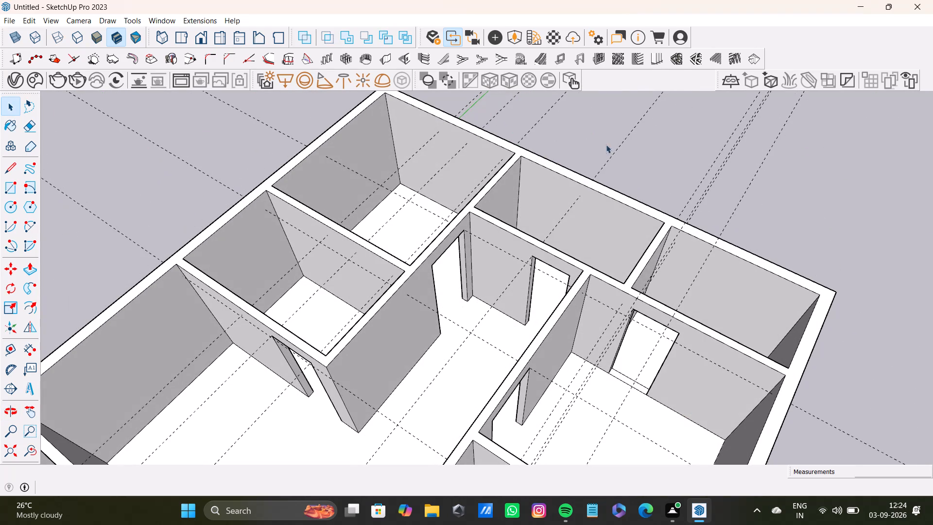
pyautogui.click(646, 187)
pyautogui.scroll(-10, 503, 285)
pyautogui.keyDown('shift'); pyautogui.moveTo(477, 321); pyautogui.dragTo(477, 229, button='middle'); pyautogui.keyUp('shift')
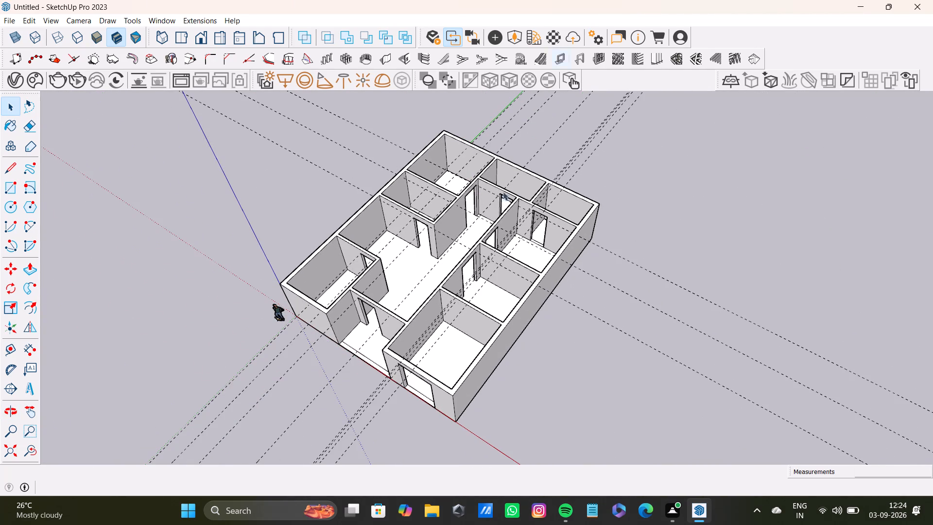
pyautogui.scroll(-8, 383, 246)
pyautogui.moveTo(386, 274); pyautogui.dragTo(530, 277, button='middle')
pyautogui.scroll(1, 393, 273)
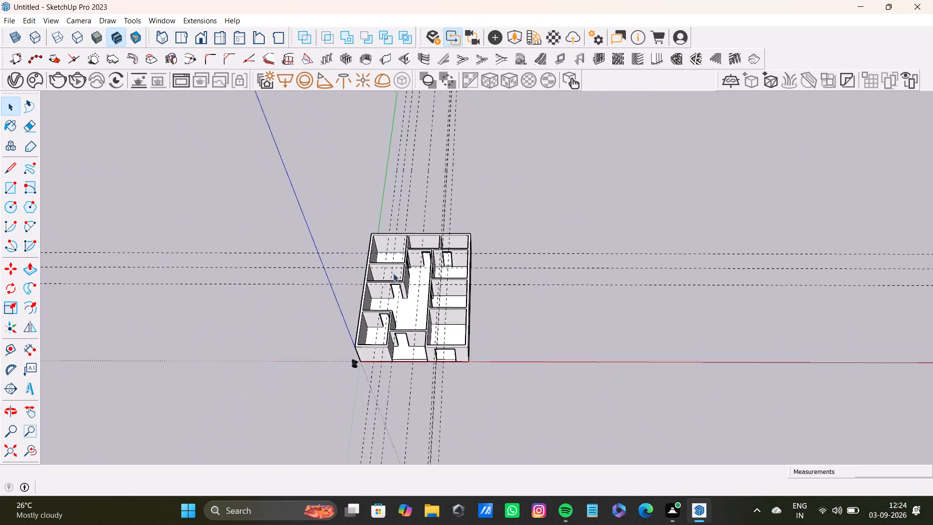
pyautogui.scroll(11, 393, 273)
pyautogui.scroll(-6, 394, 286)
pyautogui.keyDown('shift'); pyautogui.moveTo(394, 286); pyautogui.dragTo(393, 254, button='middle'); pyautogui.keyUp('shift')
pyautogui.scroll(4, 393, 254)
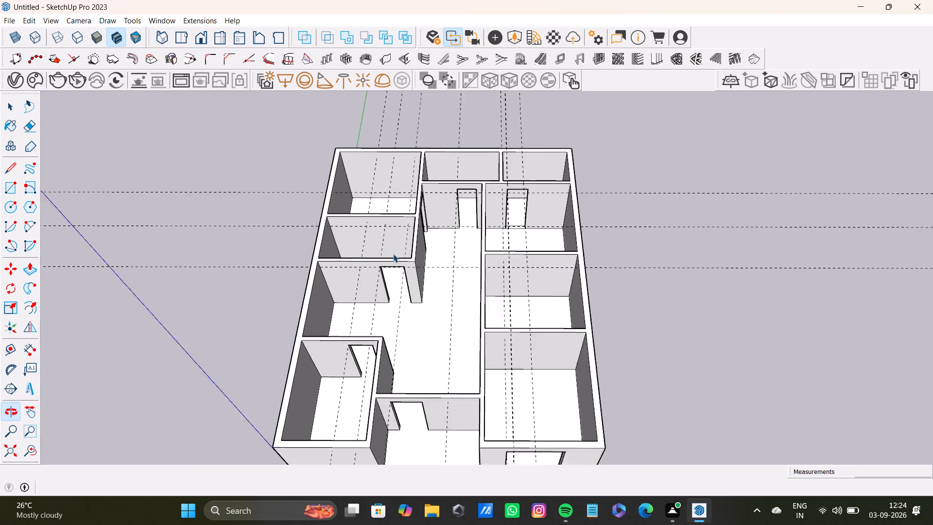
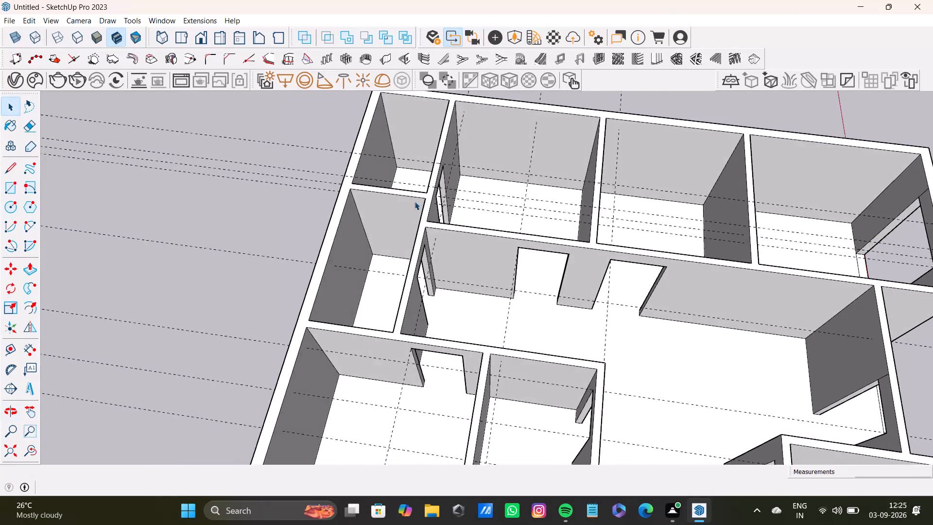
# Inspect the house from above and from opposite sides, checking the doorways and lintels in the interior and front walls.
pyautogui.scroll(8, 412, 193)
pyautogui.scroll(-20, 417, 215)
pyautogui.scroll(-1, 417, 215)
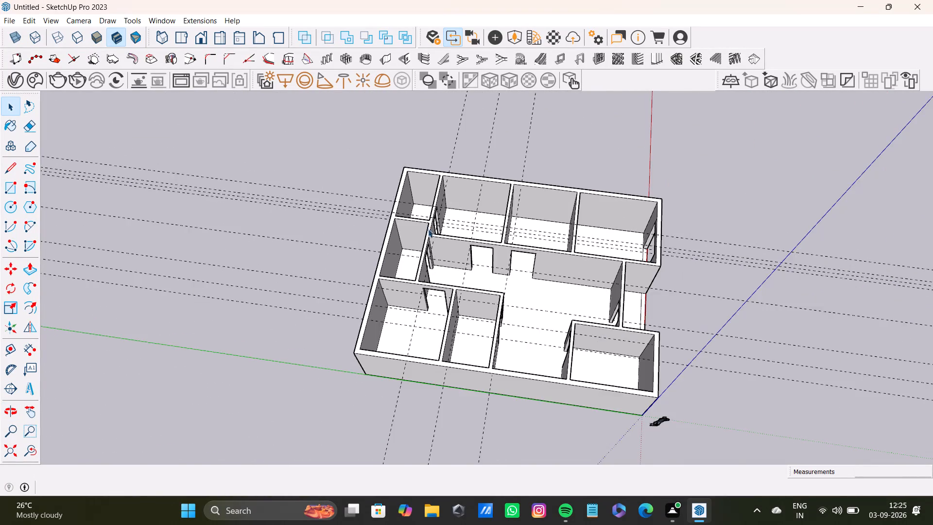
pyautogui.moveTo(428, 229); pyautogui.dragTo(706, 110, button='middle')
pyautogui.scroll(4, 464, 237)
pyautogui.scroll(-5, 460, 261)
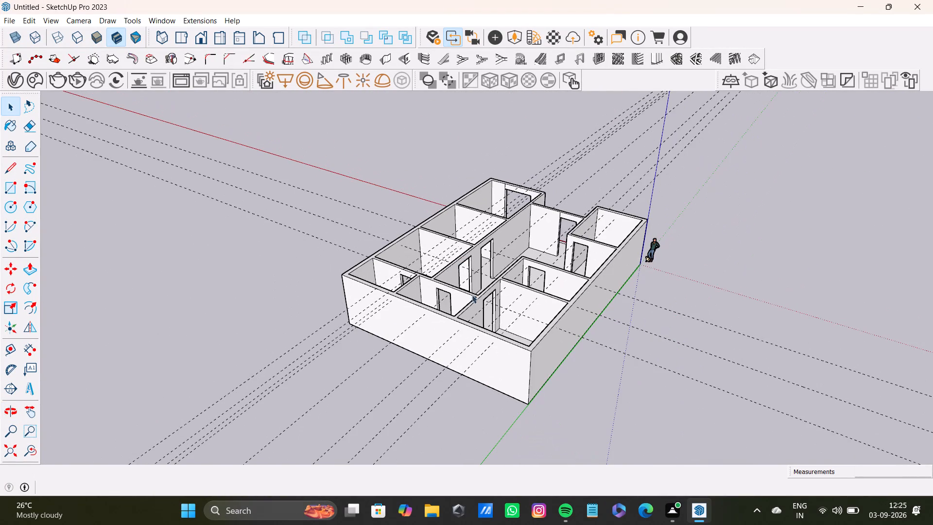
pyautogui.moveTo(548, 308); pyautogui.dragTo(214, 306, button='middle')
pyautogui.moveTo(384, 283); pyautogui.dragTo(280, 428, button='middle')
pyautogui.scroll(10, 385, 326)
pyautogui.scroll(-6, 407, 312)
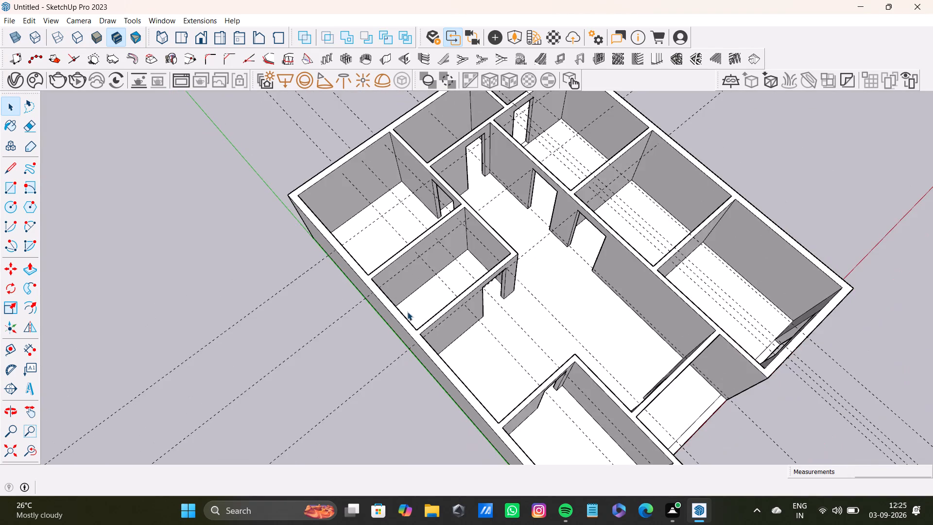
pyautogui.scroll(-3, 407, 312)
pyautogui.scroll(1, 436, 315)
pyautogui.scroll(-5, 477, 321)
pyautogui.moveTo(577, 286); pyautogui.dragTo(383, 258, button='middle')
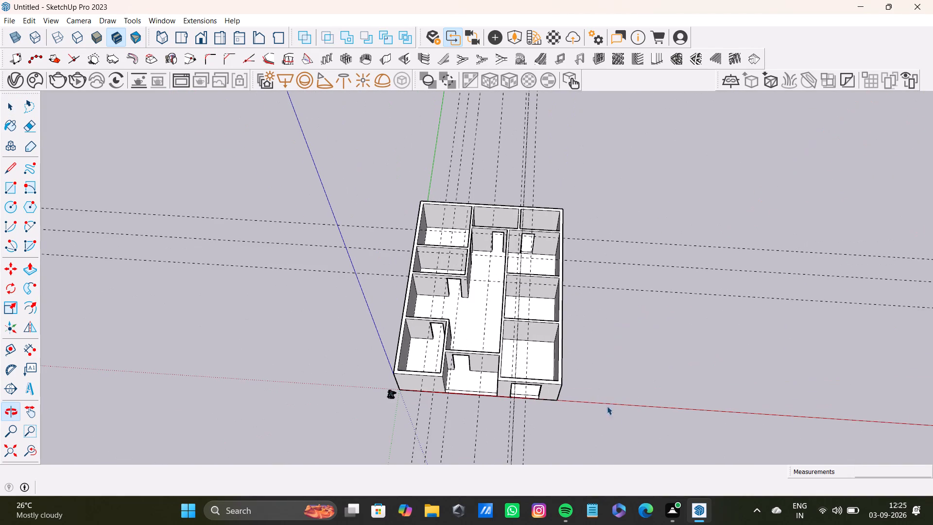
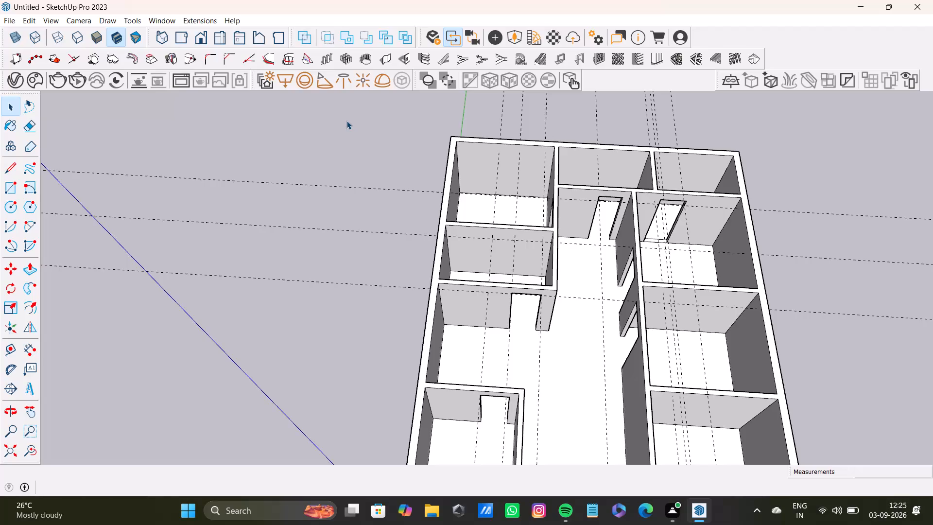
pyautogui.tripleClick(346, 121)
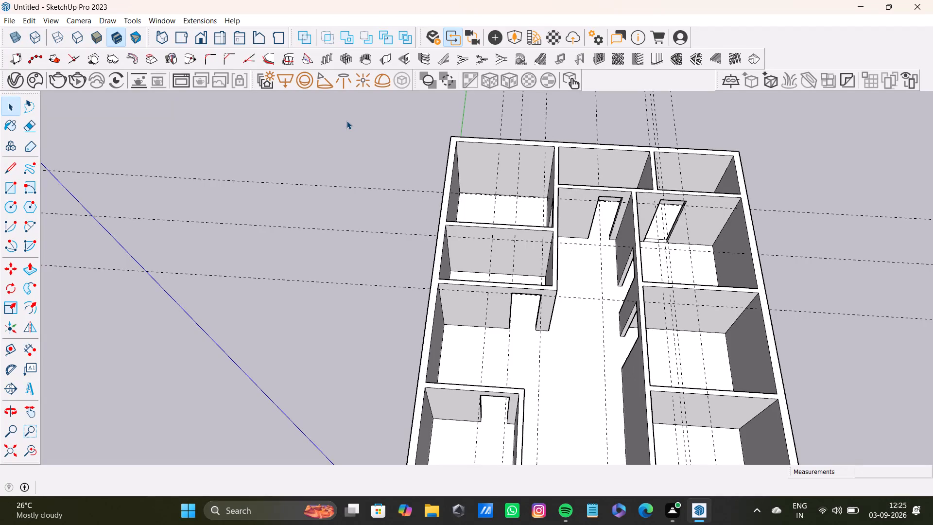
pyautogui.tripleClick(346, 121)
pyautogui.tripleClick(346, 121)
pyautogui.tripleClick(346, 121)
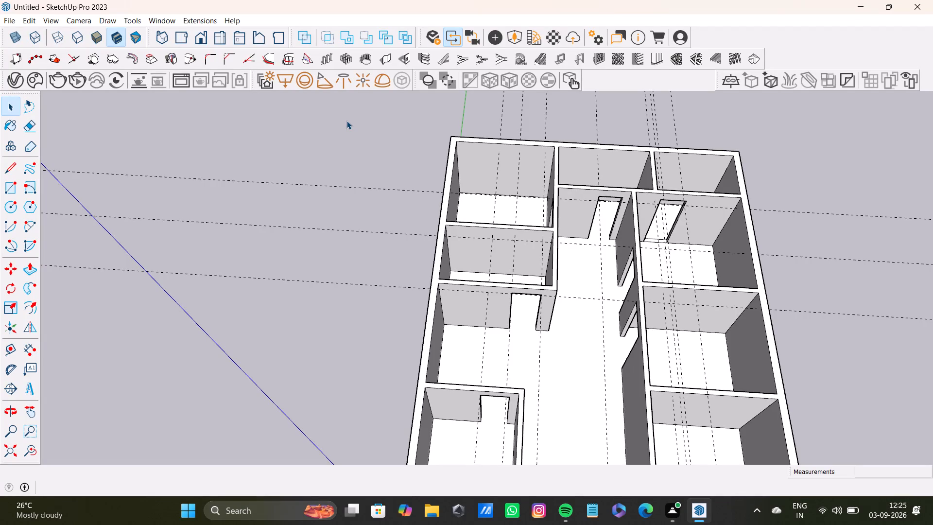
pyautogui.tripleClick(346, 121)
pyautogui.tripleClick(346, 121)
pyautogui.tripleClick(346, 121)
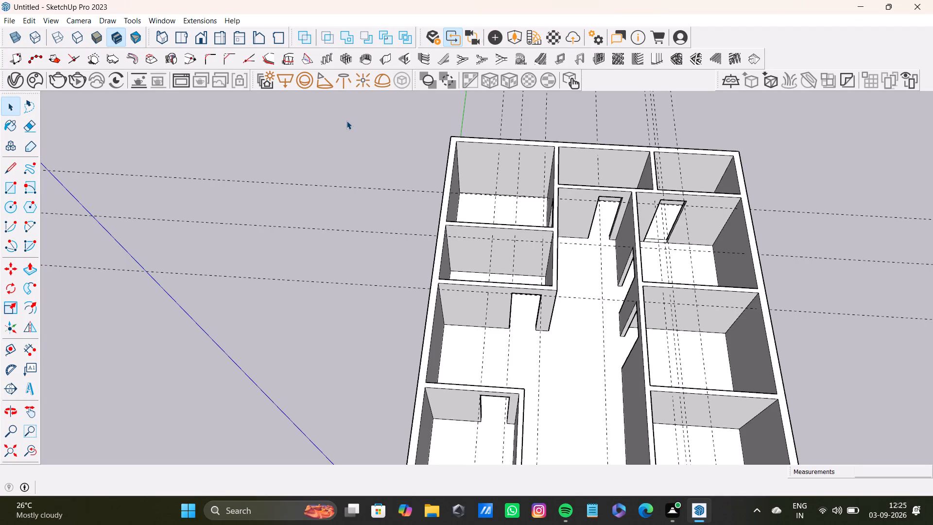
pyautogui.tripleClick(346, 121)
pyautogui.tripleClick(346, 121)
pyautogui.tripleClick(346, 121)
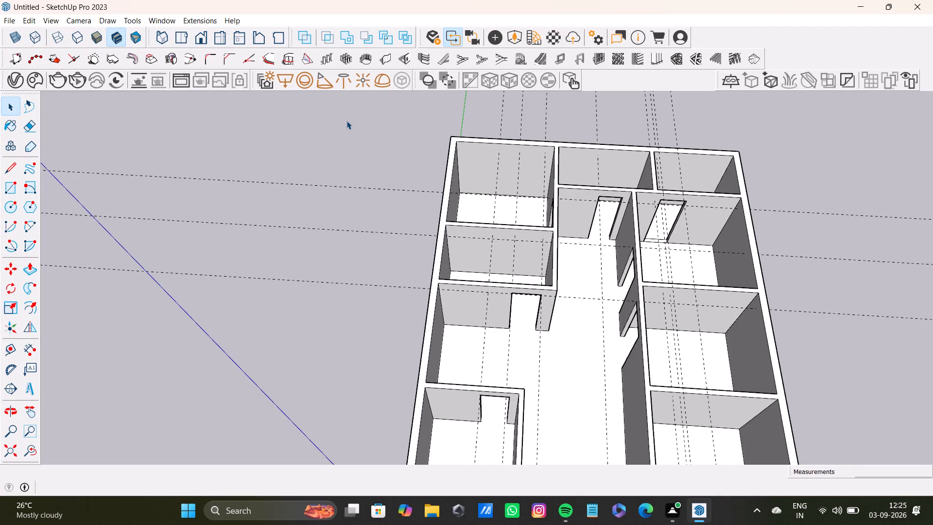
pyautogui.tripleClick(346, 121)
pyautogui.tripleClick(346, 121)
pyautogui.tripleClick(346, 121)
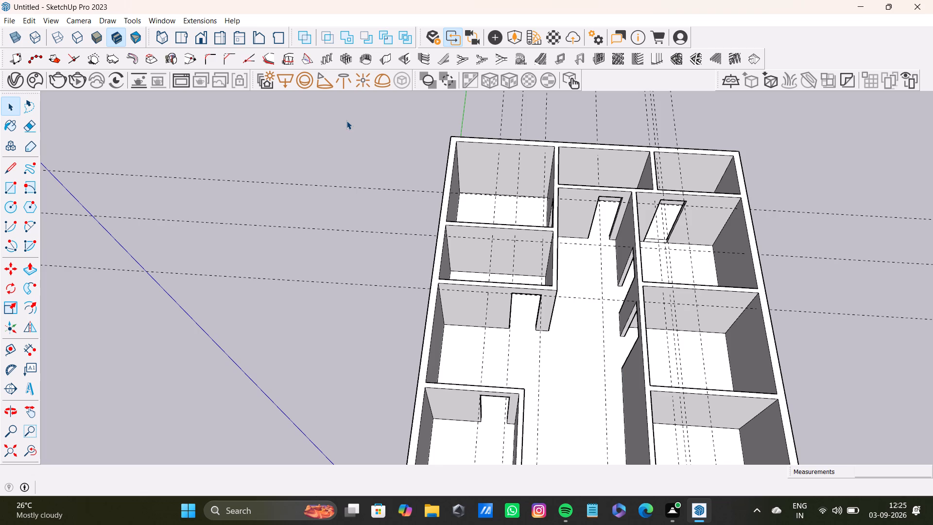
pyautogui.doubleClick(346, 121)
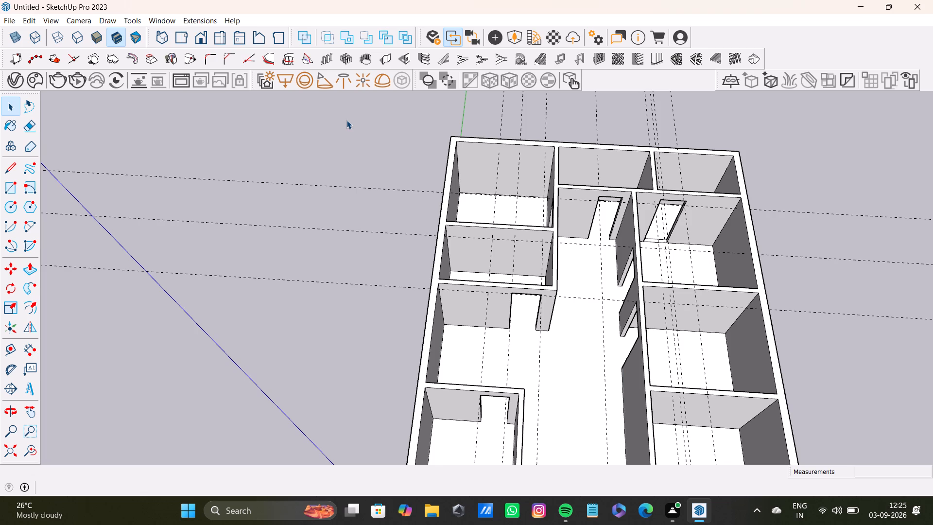
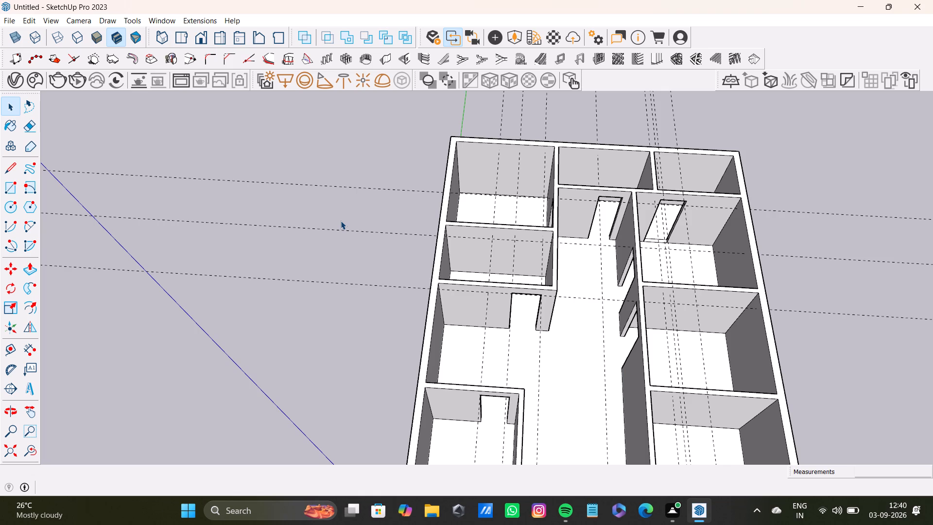
# Examine the walls and door openings from above and from all sides for leftover seam lines.
pyautogui.scroll(-8, 478, 303)
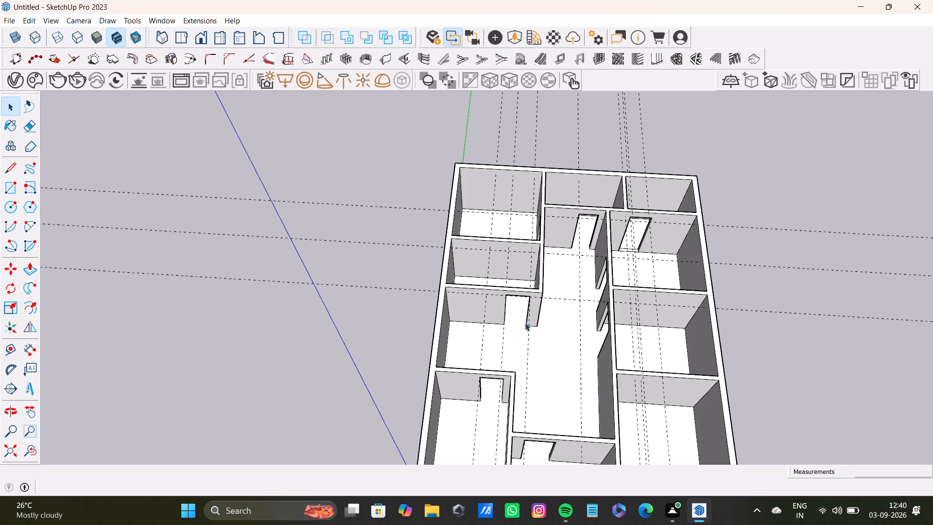
pyautogui.scroll(-8, 526, 324)
pyautogui.moveTo(528, 327); pyautogui.dragTo(587, 345, button='middle')
pyautogui.scroll(9, 573, 337)
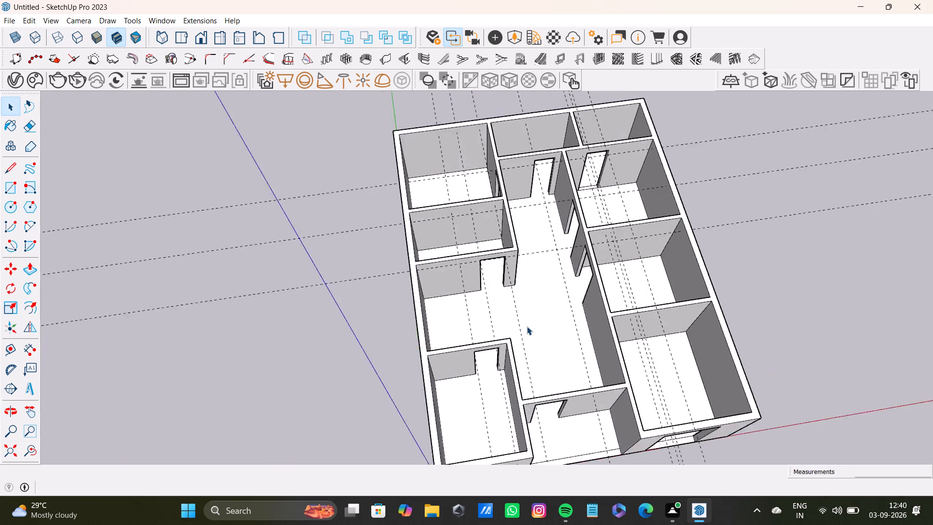
pyautogui.scroll(3, 527, 326)
pyautogui.scroll(8, 462, 228)
pyautogui.moveTo(474, 232); pyautogui.dragTo(347, 153, button='middle')
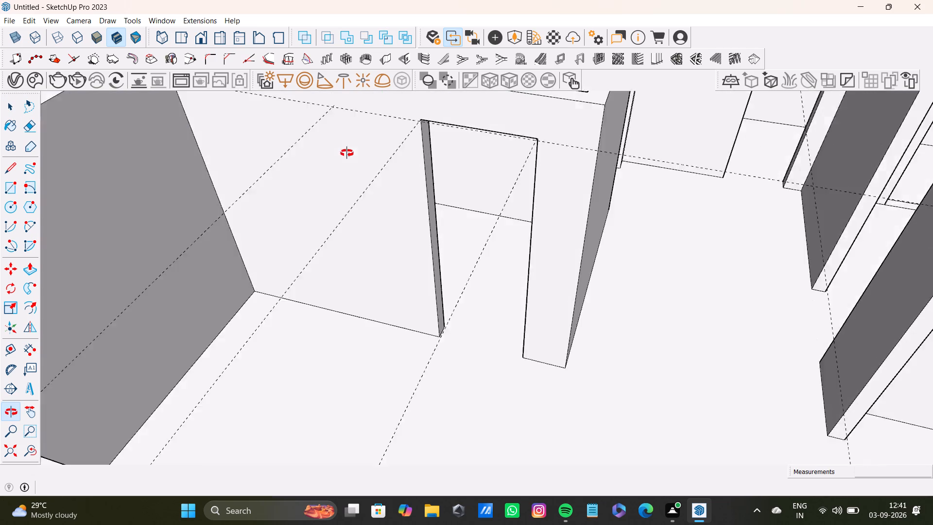
pyautogui.moveTo(347, 153); pyautogui.dragTo(344, 156, button='middle')
pyautogui.scroll(-18, 370, 212)
pyautogui.moveTo(419, 298); pyautogui.dragTo(498, 216, button='middle')
pyautogui.scroll(7, 438, 272)
pyautogui.scroll(-6, 244, 278)
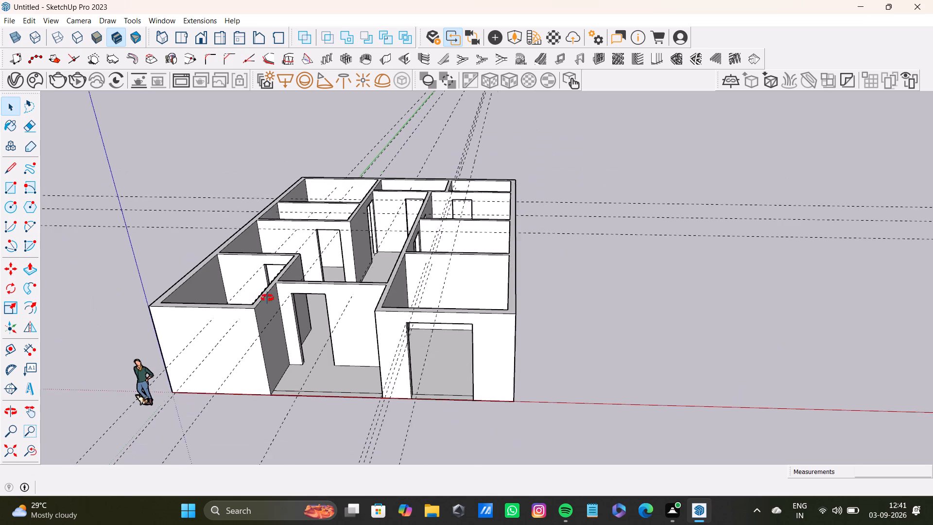
pyautogui.scroll(1, 267, 298)
pyautogui.moveTo(267, 298); pyautogui.dragTo(332, 266, button='middle')
pyautogui.scroll(3, 372, 297)
pyautogui.scroll(-1, 320, 274)
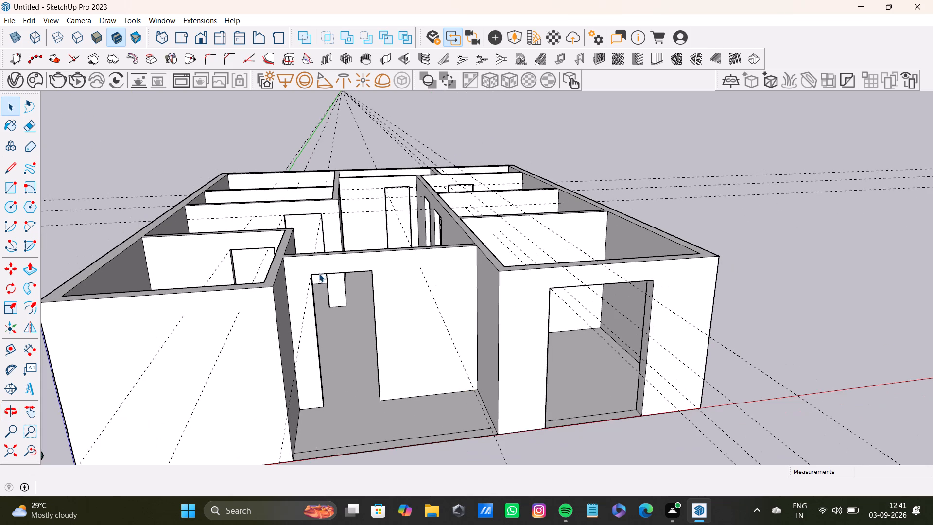
pyautogui.scroll(-4, 310, 264)
pyautogui.scroll(11, 281, 258)
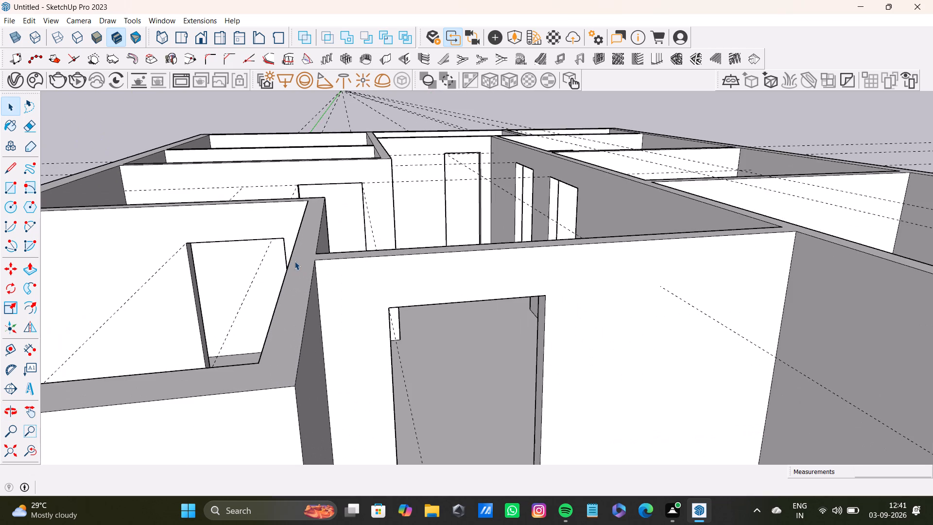
pyautogui.moveTo(304, 260); pyautogui.dragTo(278, 356, button='middle')
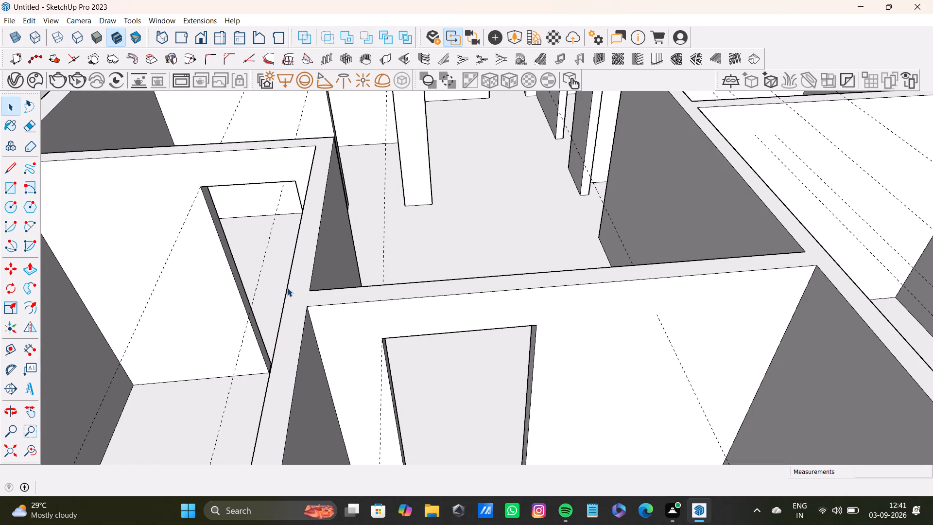
pyautogui.scroll(-6, 176, 204)
pyautogui.moveTo(182, 228); pyautogui.dragTo(419, 234, button='middle')
pyautogui.scroll(-5, 387, 260)
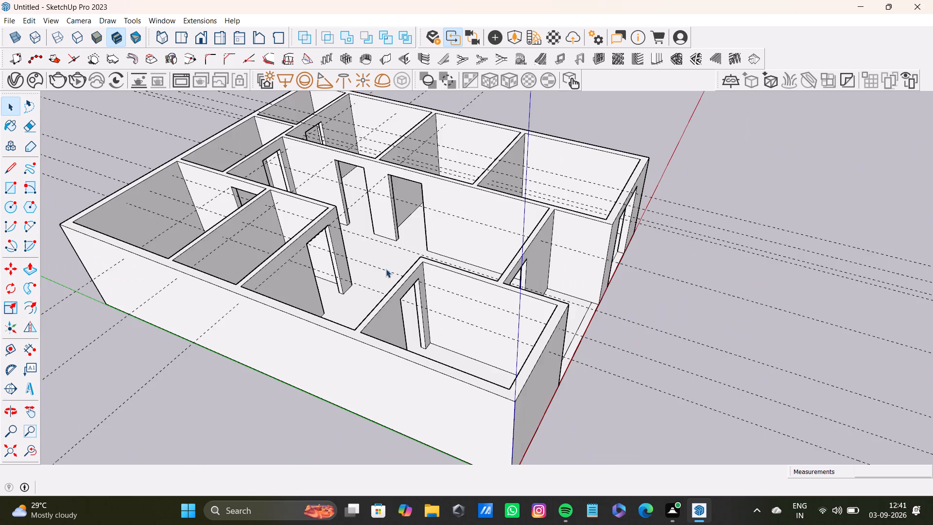
pyautogui.moveTo(386, 269); pyautogui.dragTo(489, 281, button='middle')
pyautogui.scroll(7, 469, 290)
pyautogui.moveTo(467, 295); pyautogui.dragTo(545, 334, button='middle')
pyautogui.scroll(-5, 363, 305)
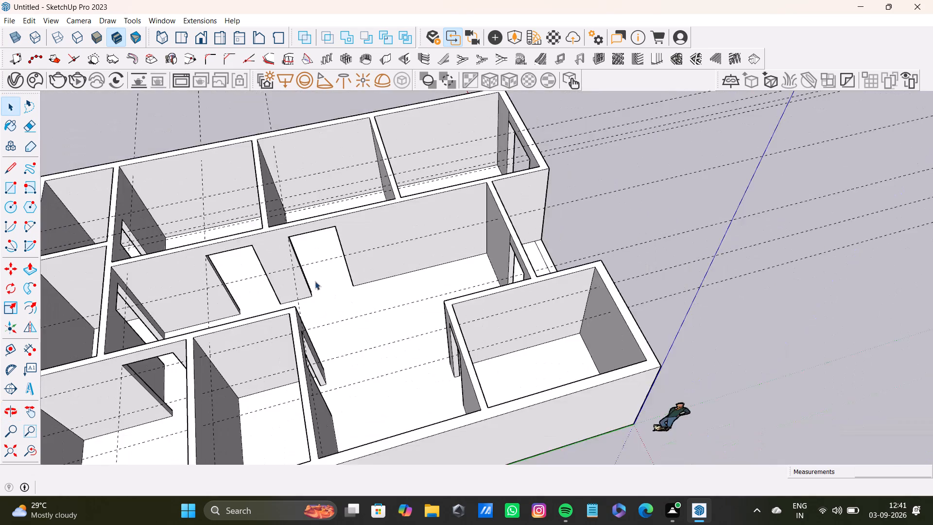
pyautogui.scroll(-4, 315, 281)
pyautogui.moveTo(300, 280); pyautogui.dragTo(442, 179, button='middle')
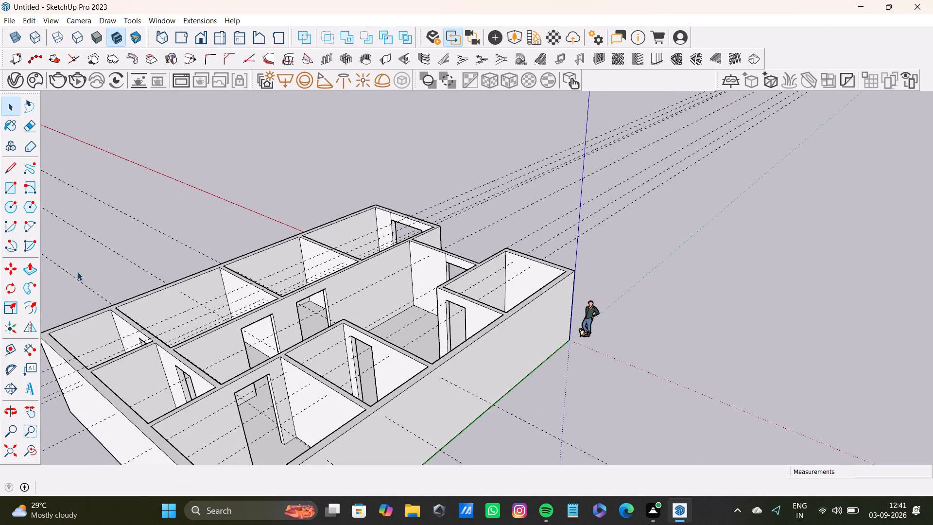
pyautogui.scroll(-7, 320, 315)
pyautogui.moveTo(285, 340); pyautogui.dragTo(359, 320, button='middle')
pyautogui.scroll(5, 322, 385)
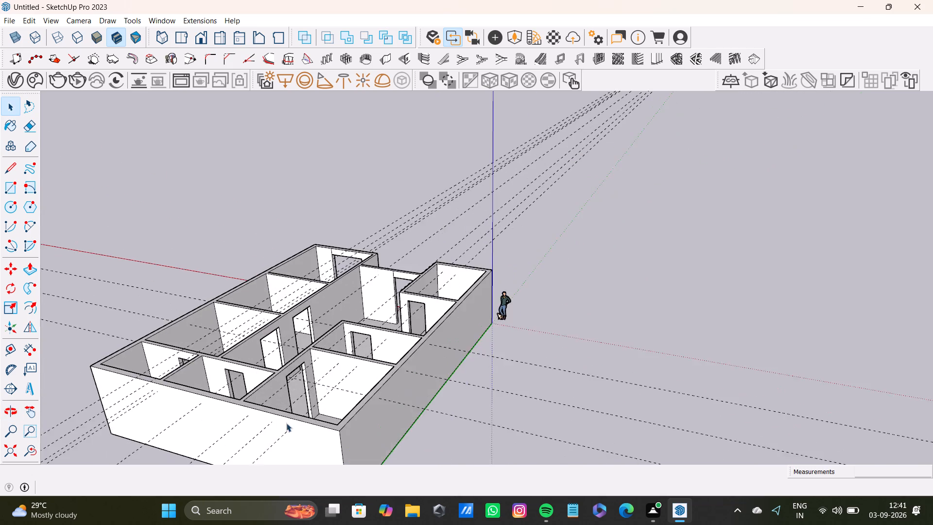
pyautogui.scroll(3, 286, 423)
pyautogui.scroll(12, 231, 358)
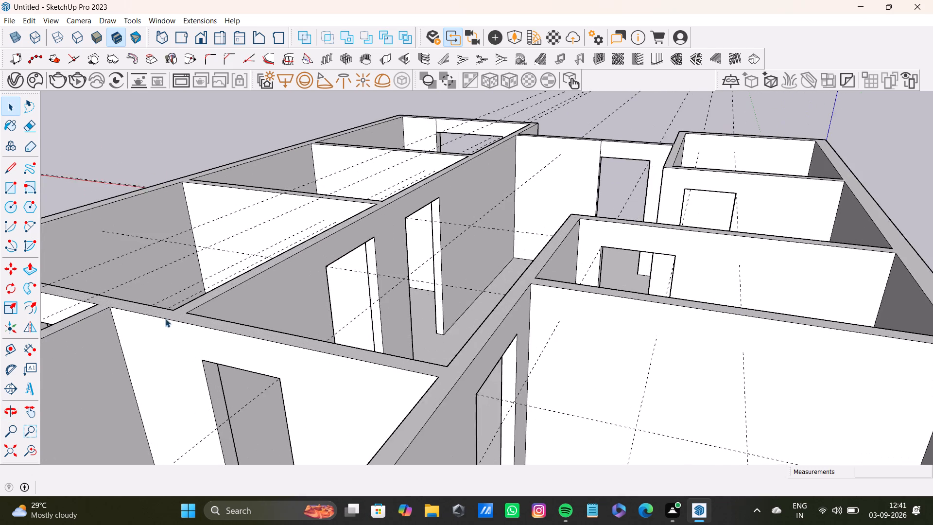
# Delete the vertical seam line above the corner of the main entrance doorway, on the hall side of the front wall.
pyautogui.scroll(-18, 173, 318)
pyautogui.moveTo(194, 330); pyautogui.dragTo(389, 332, button='middle')
pyautogui.scroll(1, 334, 379)
pyautogui.scroll(-4, 323, 379)
pyautogui.moveTo(313, 381); pyautogui.dragTo(330, 376, button='middle')
pyautogui.scroll(18, 290, 302)
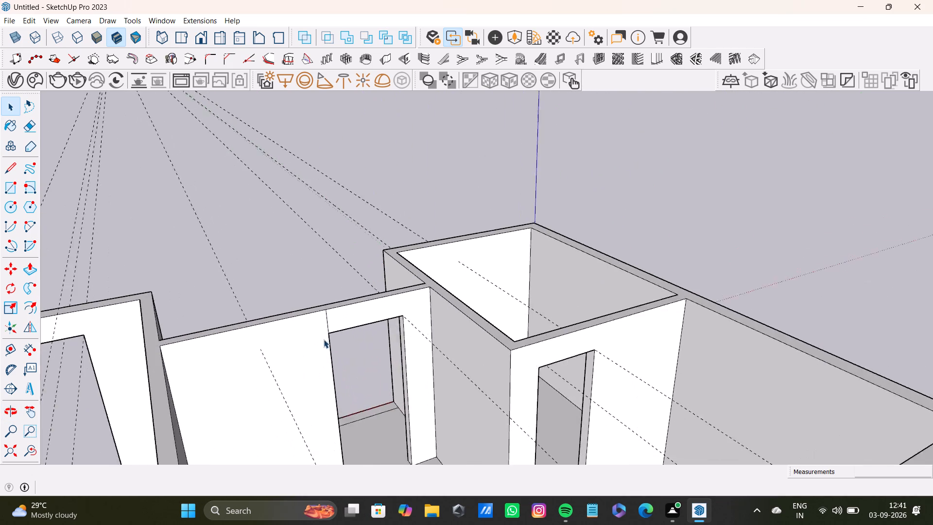
pyautogui.scroll(1, 324, 339)
pyautogui.click(331, 321)
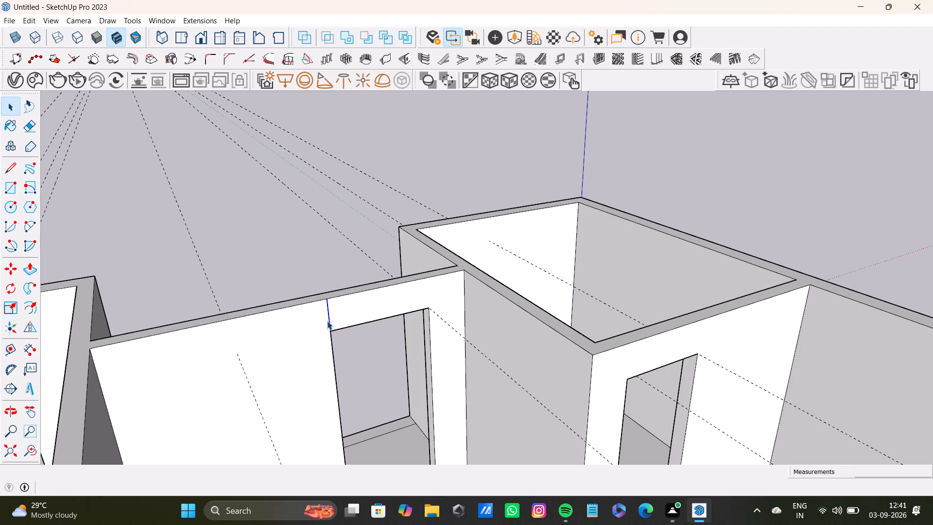
pyautogui.press('Delete')
# Delete the vertical seam line above the corner of the wide opening, on the inner face of the front room's wall.
pyautogui.scroll(-9, 327, 335)
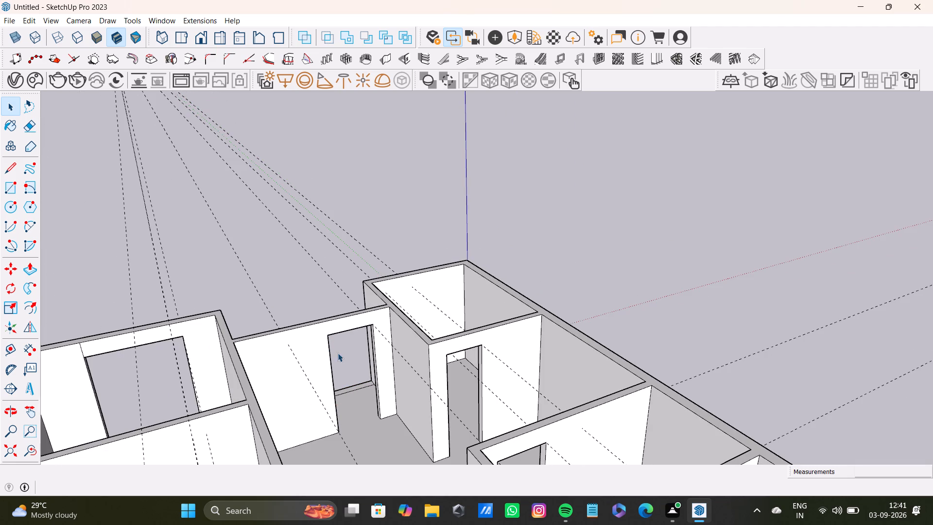
pyautogui.middleClick(175, 359)
pyautogui.scroll(5, 96, 350)
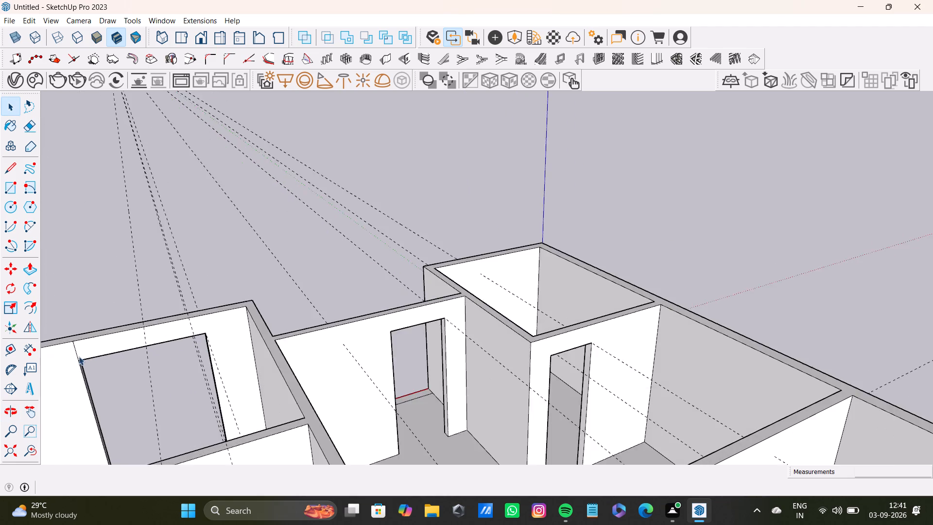
pyautogui.scroll(6, 79, 356)
pyautogui.click(77, 355)
pyautogui.press('Delete')
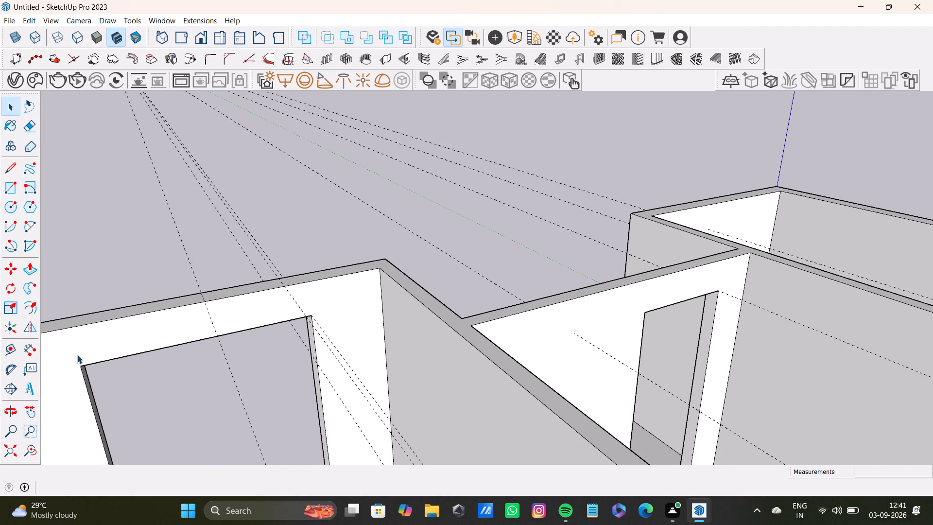
# Examine the remaining rooms, partition walls and doorway lintels around the whole house for stray seam lines.
pyautogui.scroll(-12, 322, 361)
pyautogui.moveTo(297, 383); pyautogui.dragTo(390, 361, button='middle')
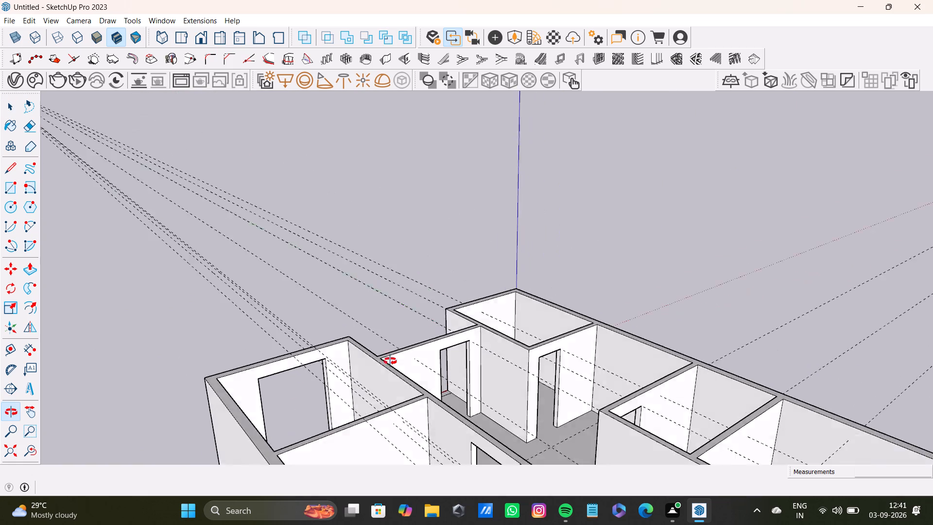
pyautogui.moveTo(390, 361); pyautogui.dragTo(474, 366, button='middle')
pyautogui.scroll(-5, 452, 370)
pyautogui.moveTo(452, 370); pyautogui.dragTo(689, 403, button='middle')
pyautogui.scroll(7, 483, 372)
pyautogui.moveTo(485, 383); pyautogui.dragTo(525, 387, button='middle')
pyautogui.scroll(4, 621, 424)
pyautogui.scroll(-4, 578, 347)
pyautogui.moveTo(578, 351); pyautogui.dragTo(593, 421, button='middle')
pyautogui.moveTo(604, 275); pyautogui.dragTo(605, 346, button='middle')
pyautogui.scroll(1, 582, 242)
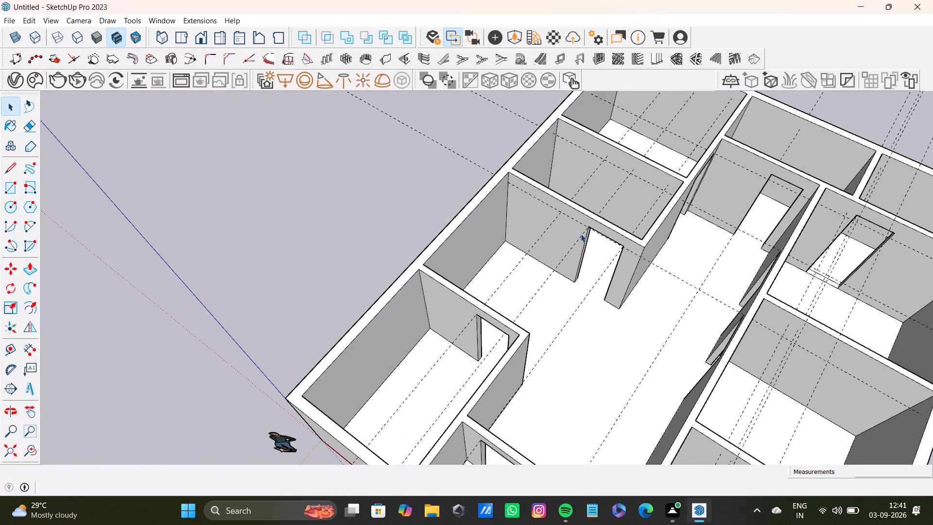
pyautogui.keyDown('shift'); pyautogui.moveTo(581, 234); pyautogui.dragTo(495, 367, button='middle'); pyautogui.keyUp('shift')
pyautogui.moveTo(505, 365); pyautogui.dragTo(599, 337, button='middle')
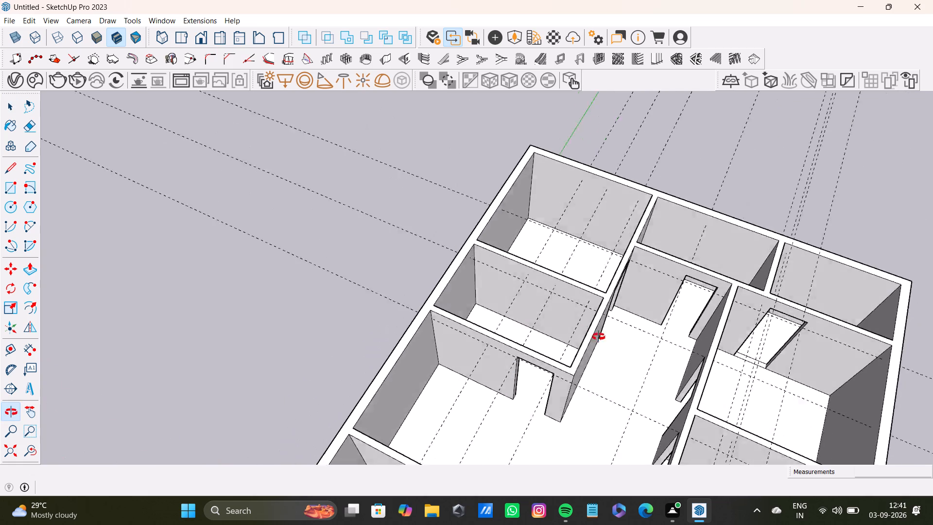
pyautogui.moveTo(599, 337); pyautogui.dragTo(617, 327, button='middle')
pyautogui.scroll(7, 590, 310)
pyautogui.scroll(-8, 560, 325)
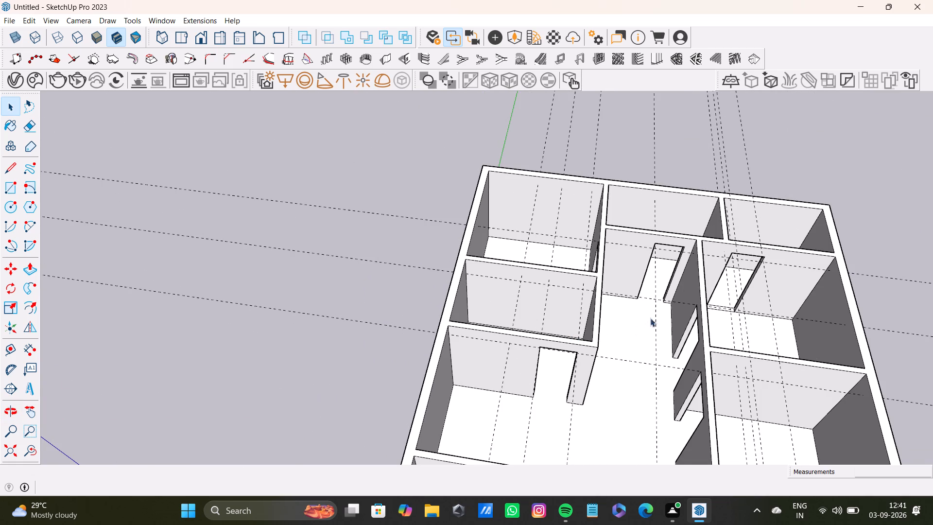
pyautogui.scroll(-8, 695, 281)
pyautogui.moveTo(697, 347); pyautogui.dragTo(736, 302, button='middle')
pyautogui.scroll(5, 693, 313)
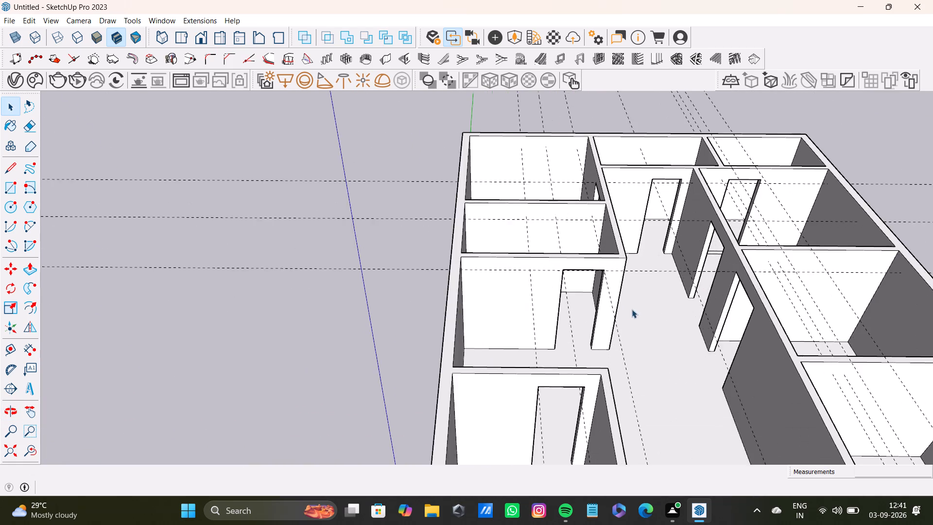
pyautogui.scroll(5, 632, 309)
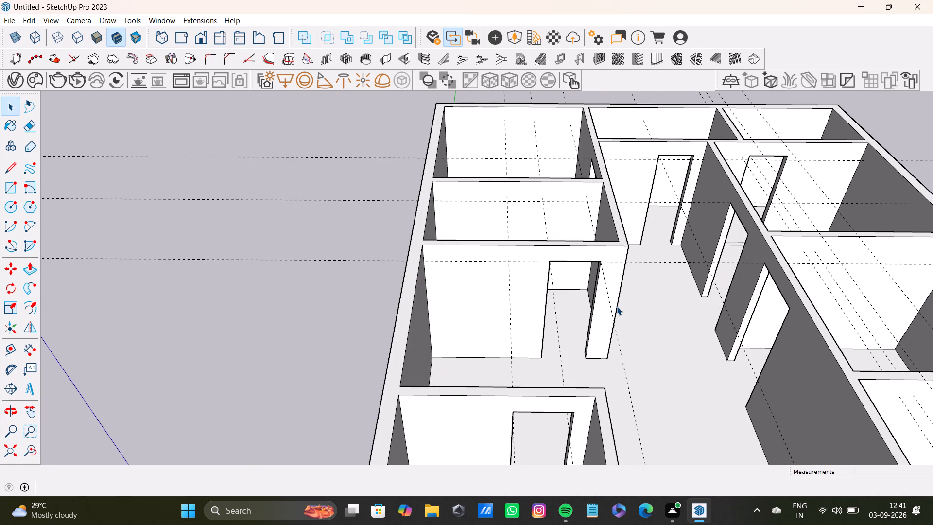
pyautogui.scroll(-9, 617, 306)
pyautogui.moveTo(626, 351); pyautogui.dragTo(555, 247, button='middle')
pyautogui.scroll(4, 650, 373)
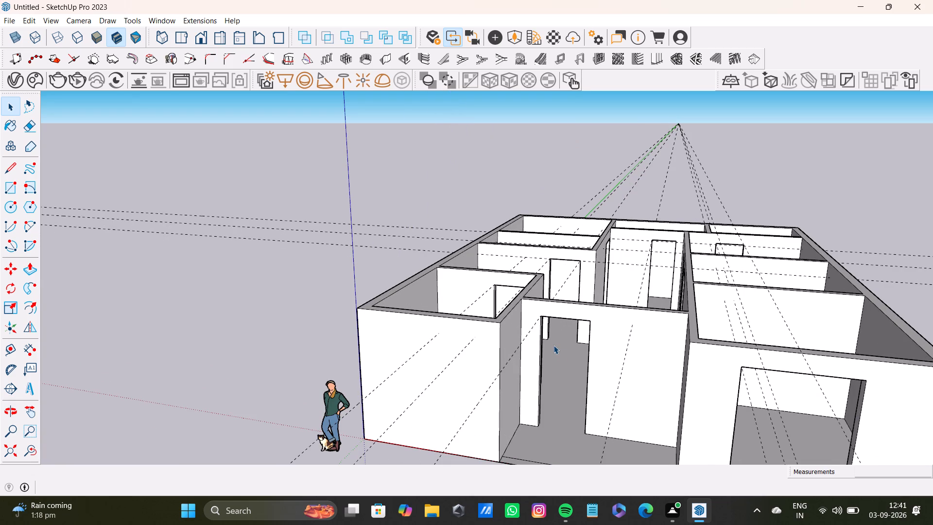
pyautogui.scroll(-4, 555, 334)
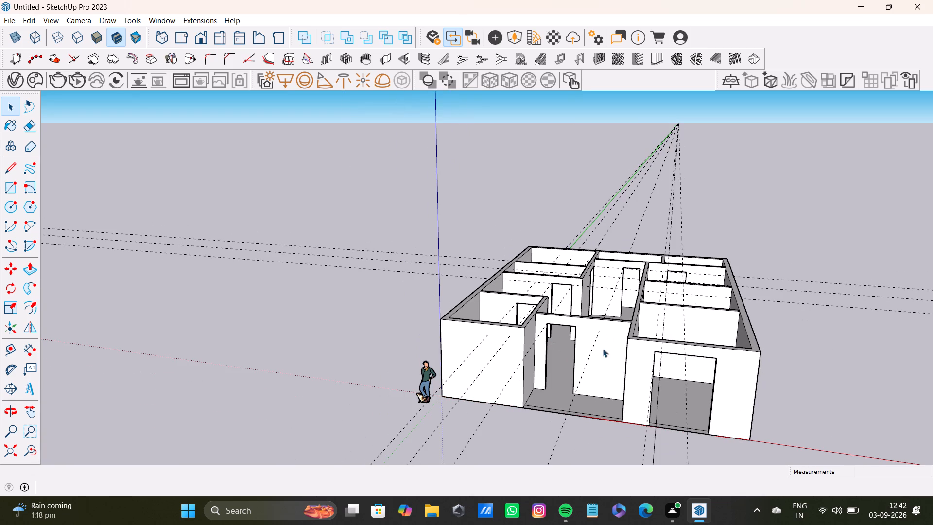
pyautogui.moveTo(613, 353); pyautogui.dragTo(633, 370, button='middle')
pyautogui.scroll(16, 640, 331)
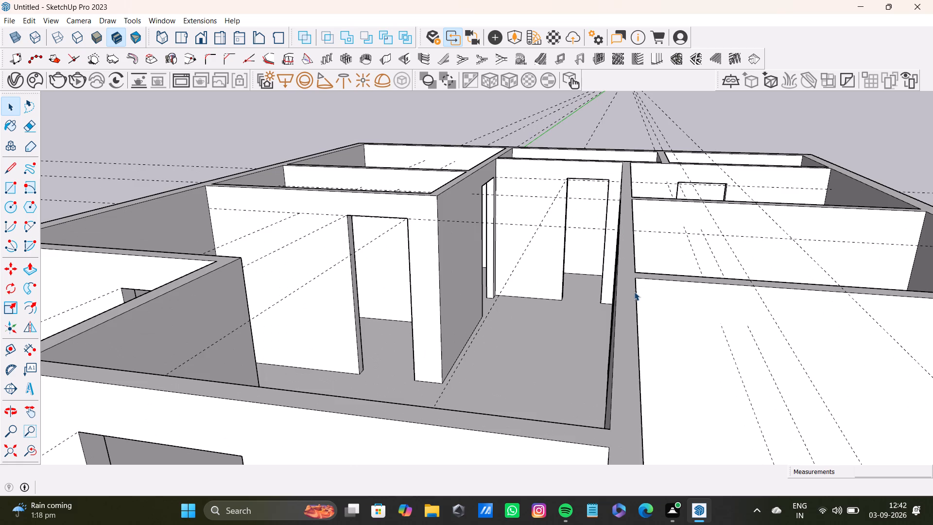
pyautogui.scroll(-9, 410, 346)
pyautogui.moveTo(424, 341); pyautogui.dragTo(490, 398, button='middle')
pyautogui.scroll(6, 500, 233)
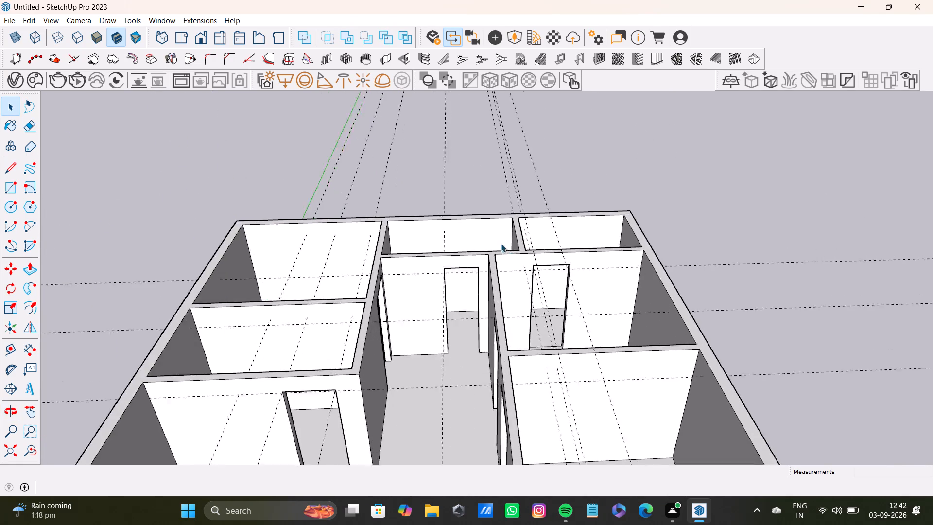
pyautogui.scroll(8, 501, 244)
pyautogui.scroll(-5, 435, 311)
pyautogui.scroll(1, 432, 312)
pyautogui.scroll(-4, 432, 312)
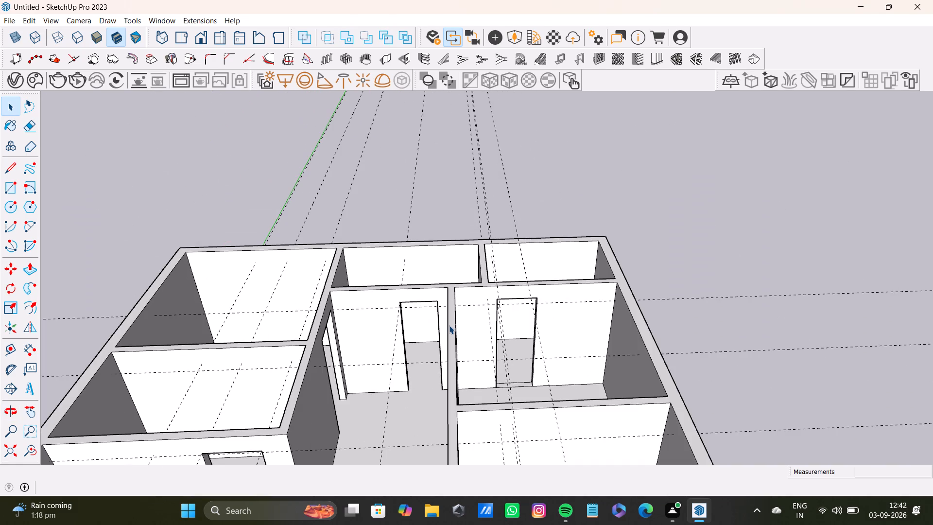
pyautogui.keyDown('shift'); pyautogui.moveTo(449, 325); pyautogui.dragTo(440, 247, button='middle'); pyautogui.keyUp('shift')
pyautogui.scroll(-8, 405, 378)
pyautogui.moveTo(418, 391); pyautogui.dragTo(490, 361, button='middle')
pyautogui.scroll(4, 462, 404)
pyautogui.moveTo(465, 403); pyautogui.dragTo(466, 403, button='middle')
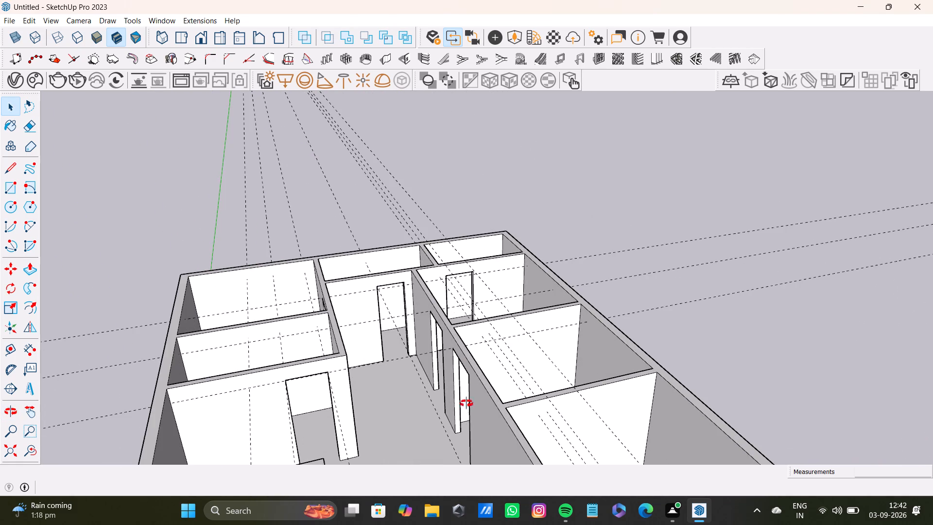
pyautogui.moveTo(466, 403); pyautogui.dragTo(515, 391, button='middle')
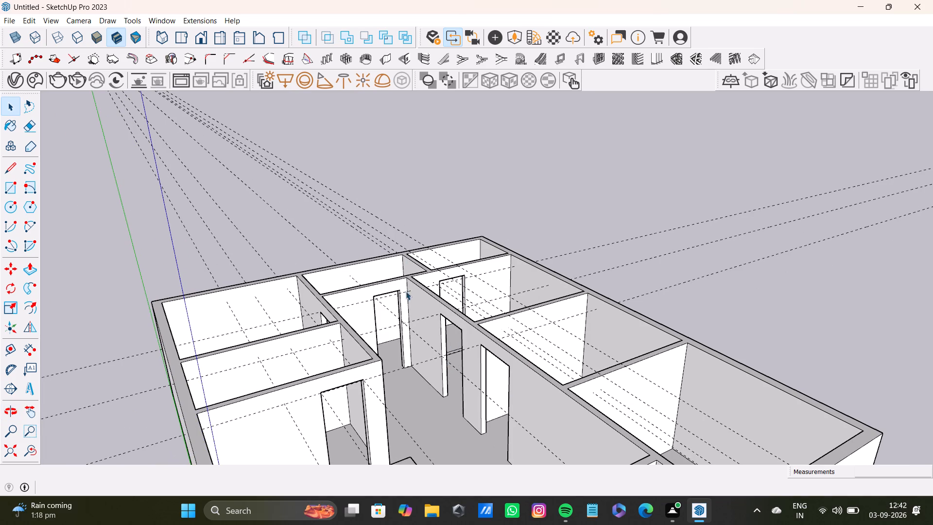
pyautogui.scroll(-8, 406, 291)
pyautogui.scroll(20, 423, 294)
pyautogui.scroll(-2, 450, 313)
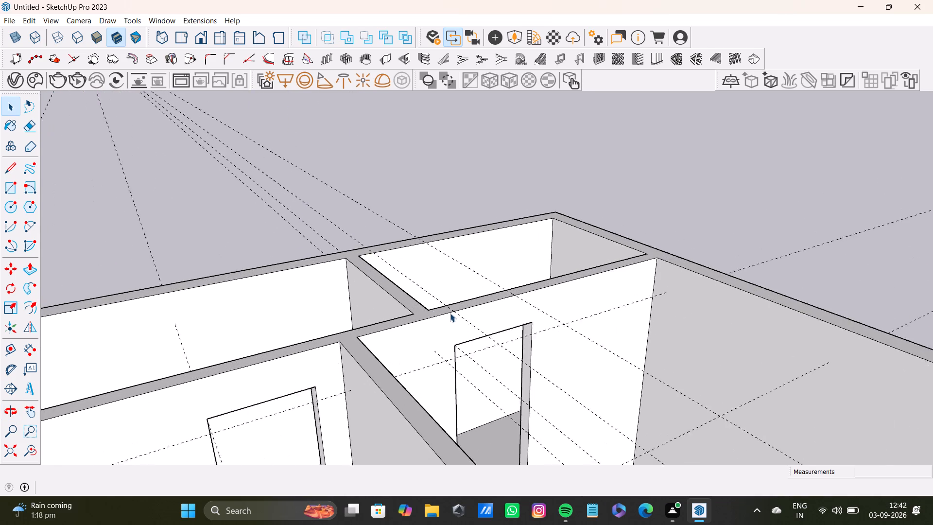
pyautogui.scroll(-6, 450, 313)
pyautogui.moveTo(418, 339); pyautogui.dragTo(491, 365, button='middle')
pyautogui.scroll(13, 472, 348)
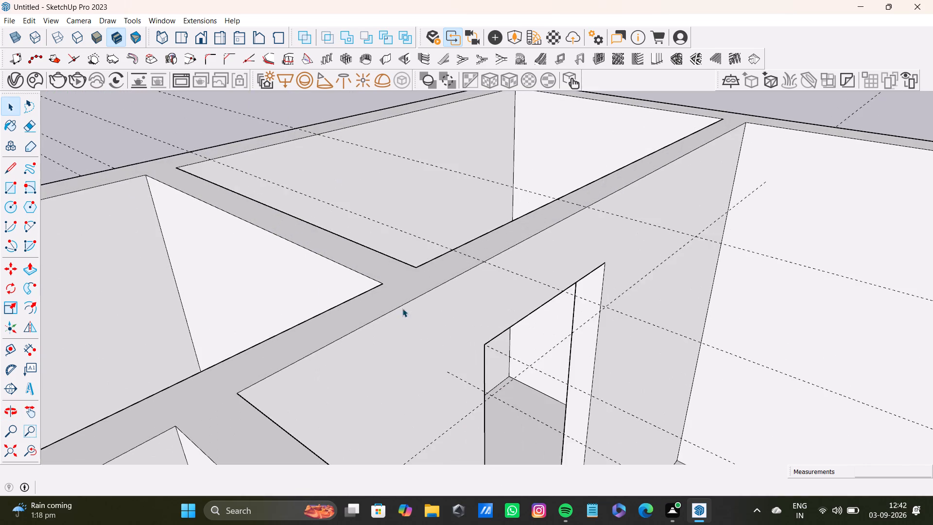
pyautogui.scroll(-20, 309, 284)
pyautogui.scroll(-10, 309, 284)
pyautogui.moveTo(389, 366); pyautogui.dragTo(432, 365, button='middle')
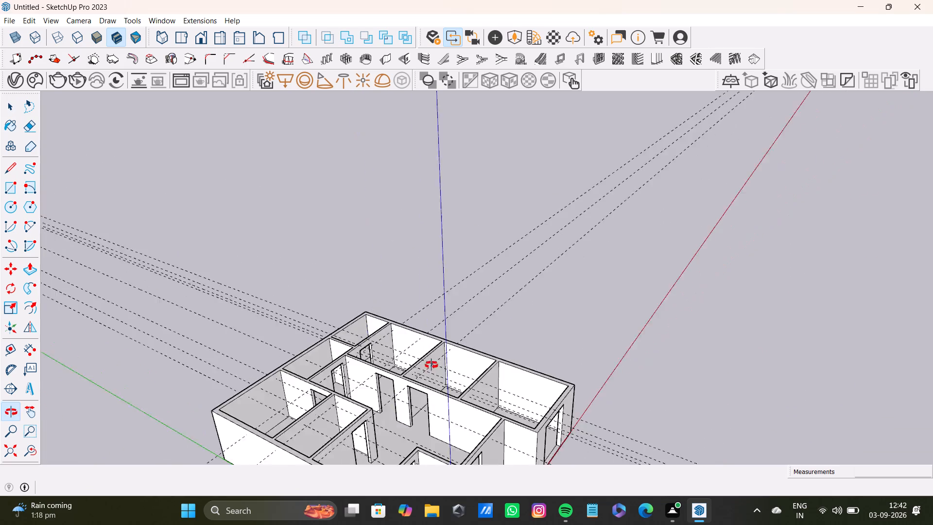
pyautogui.moveTo(432, 365); pyautogui.dragTo(432, 365, button='middle')
pyautogui.scroll(12, 421, 376)
pyautogui.scroll(-9, 391, 380)
pyautogui.tripleClick(622, 296)
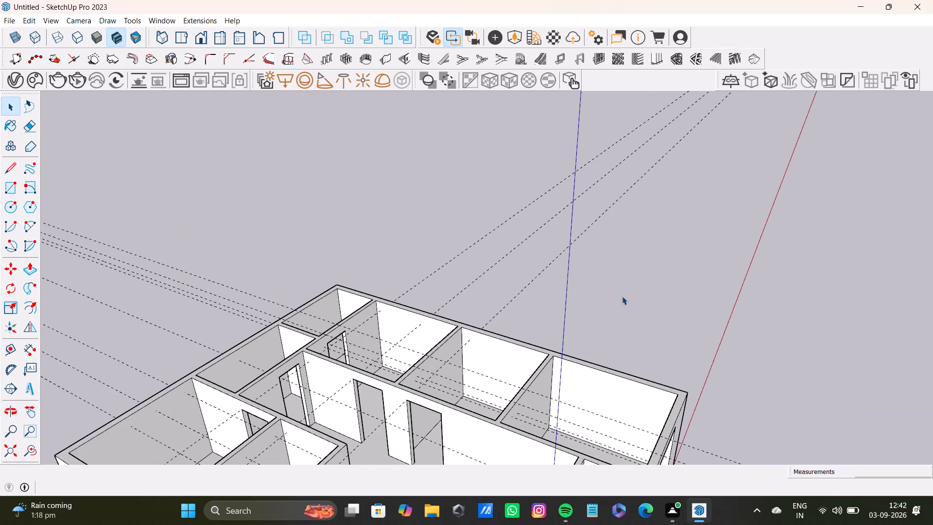
# Select the whole connected house and examine its walls from the side and from above.
pyautogui.moveTo(622, 297); pyautogui.dragTo(615, 304)
pyautogui.click(605, 306)
pyautogui.scroll(-8, 484, 402)
pyautogui.moveTo(484, 401); pyautogui.dragTo(520, 336, button='middle')
pyautogui.scroll(3, 486, 418)
pyautogui.scroll(-9, 486, 417)
pyautogui.click(479, 441)
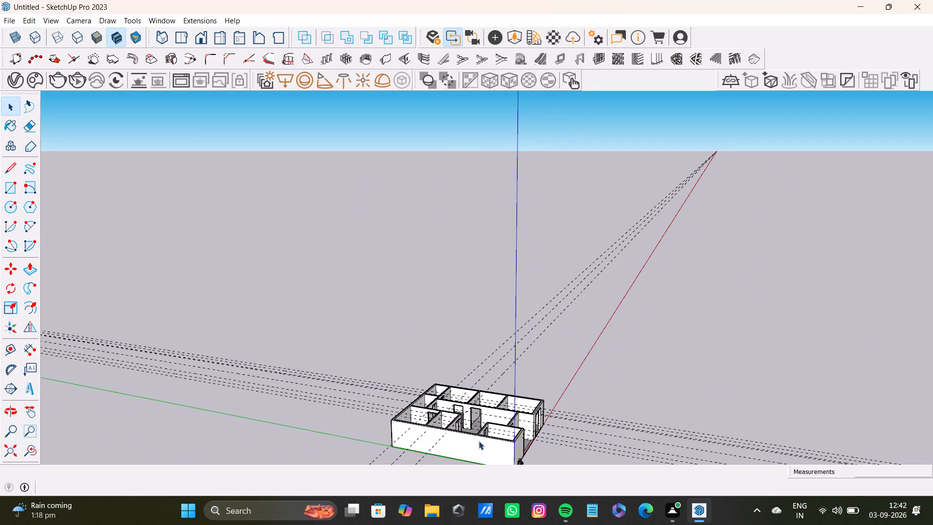
pyautogui.tripleClick(494, 411)
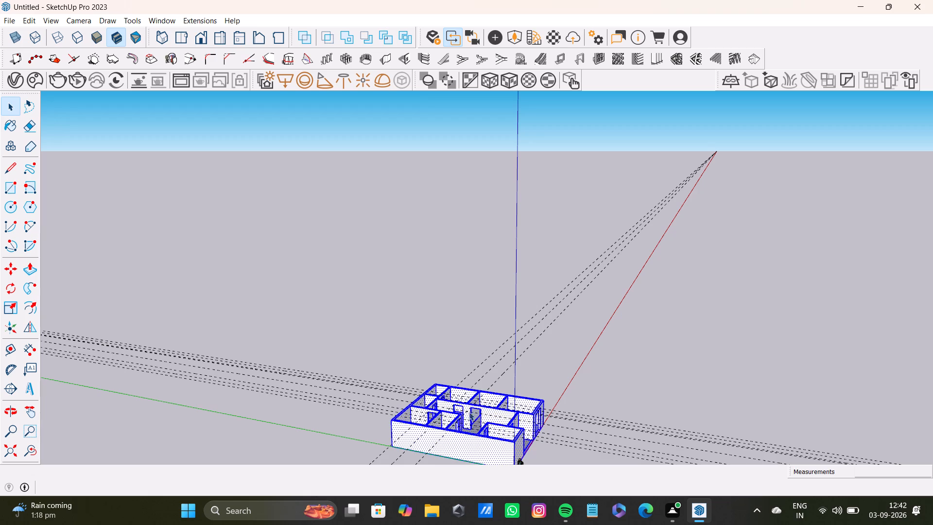
pyautogui.scroll(-8, 457, 426)
pyautogui.moveTo(456, 427); pyautogui.dragTo(518, 402, button='middle')
pyautogui.scroll(11, 457, 450)
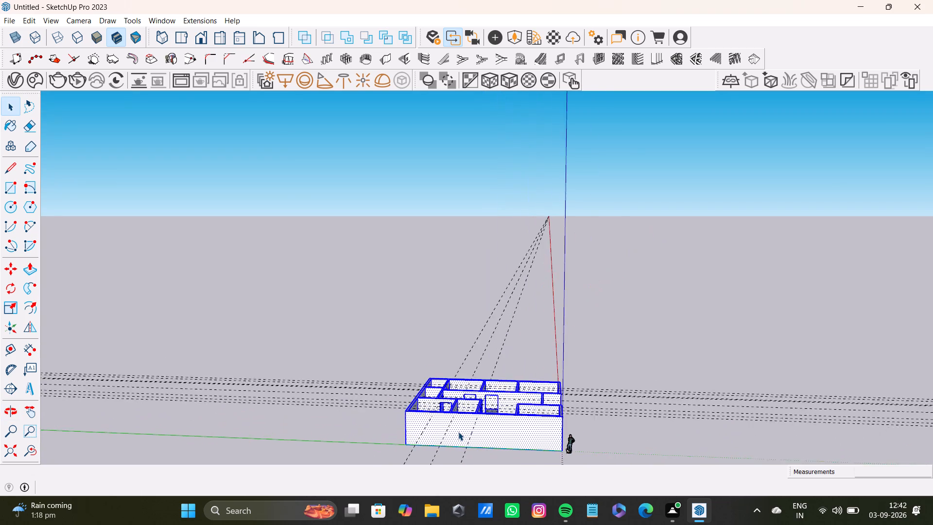
pyautogui.scroll(3, 458, 432)
pyautogui.moveTo(491, 399); pyautogui.dragTo(306, 511, button='middle')
pyautogui.click(583, 367)
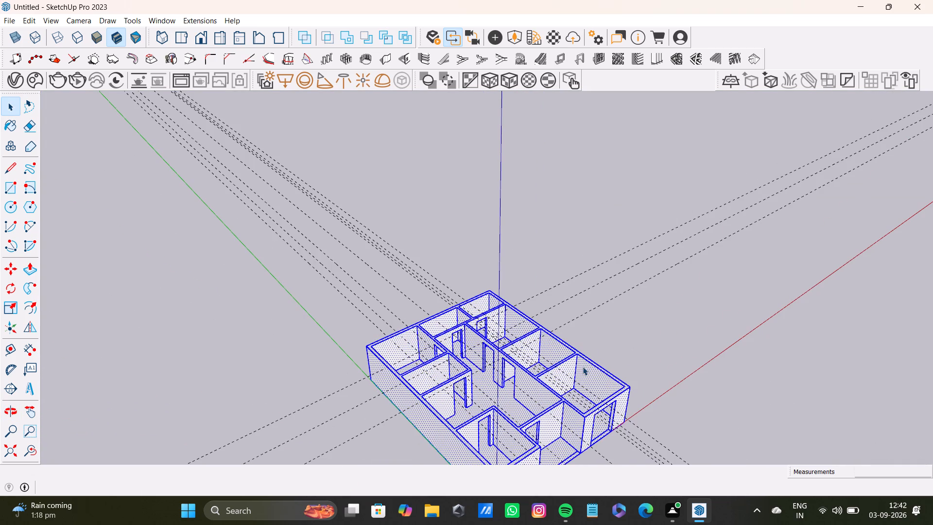
pyautogui.scroll(4, 493, 392)
pyautogui.click(638, 286)
# Delete all construction guide lines from the model.
pyautogui.scroll(5, 469, 344)
pyautogui.moveTo(465, 323); pyautogui.dragTo(334, 437, button='middle')
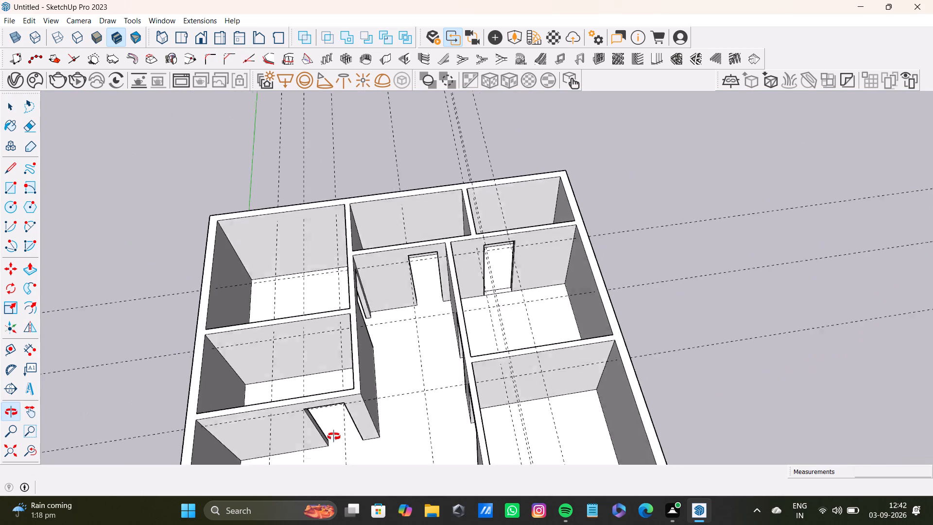
pyautogui.moveTo(334, 437); pyautogui.dragTo(328, 441, button='middle')
pyautogui.keyDown('shift'); pyautogui.moveTo(330, 417); pyautogui.dragTo(312, 328, button='middle'); pyautogui.keyUp('shift')
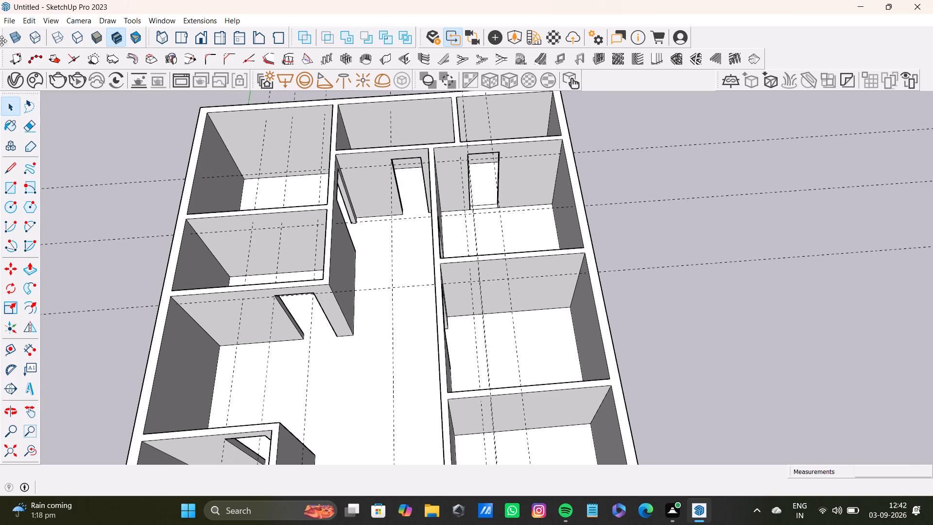
pyautogui.click(31, 19)
pyautogui.click(68, 121)
# Draw a 12' by 12' floor rectangle between opposite inner base corners of the square corner room.
pyautogui.scroll(5, 213, 175)
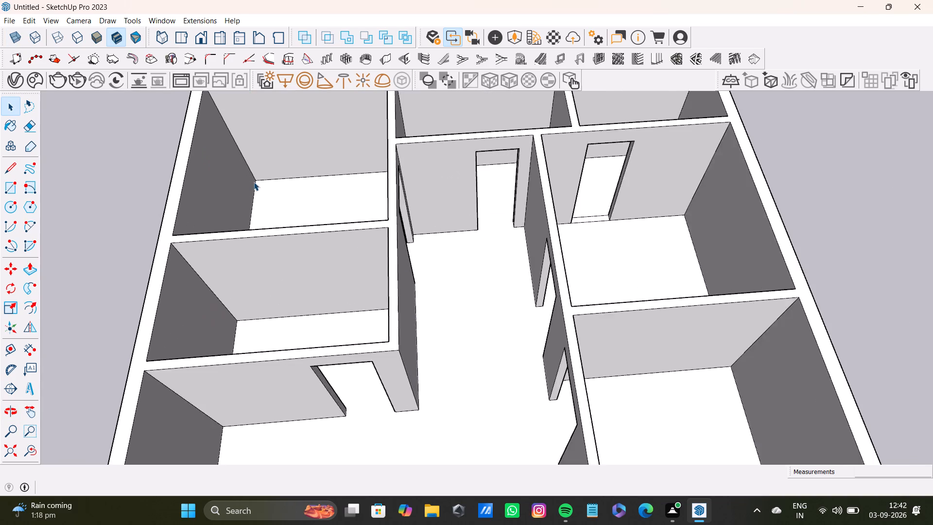
pyautogui.scroll(1, 254, 182)
pyautogui.keyDown('shift'); pyautogui.moveTo(255, 182); pyautogui.dragTo(362, 267, button='middle'); pyautogui.keyUp('shift')
pyautogui.moveTo(395, 268); pyautogui.dragTo(365, 343, button='middle')
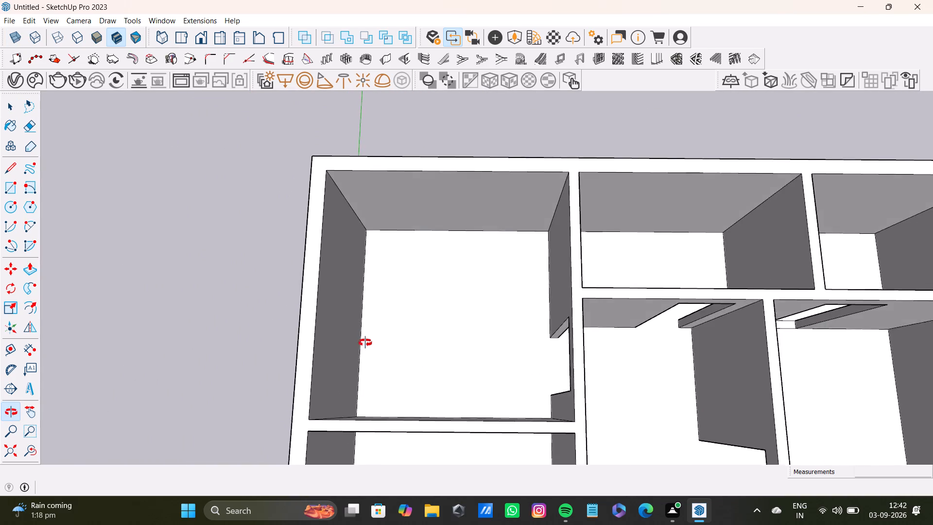
pyautogui.moveTo(365, 343); pyautogui.dragTo(365, 343, button='middle')
pyautogui.click(9, 188)
pyautogui.scroll(4, 372, 254)
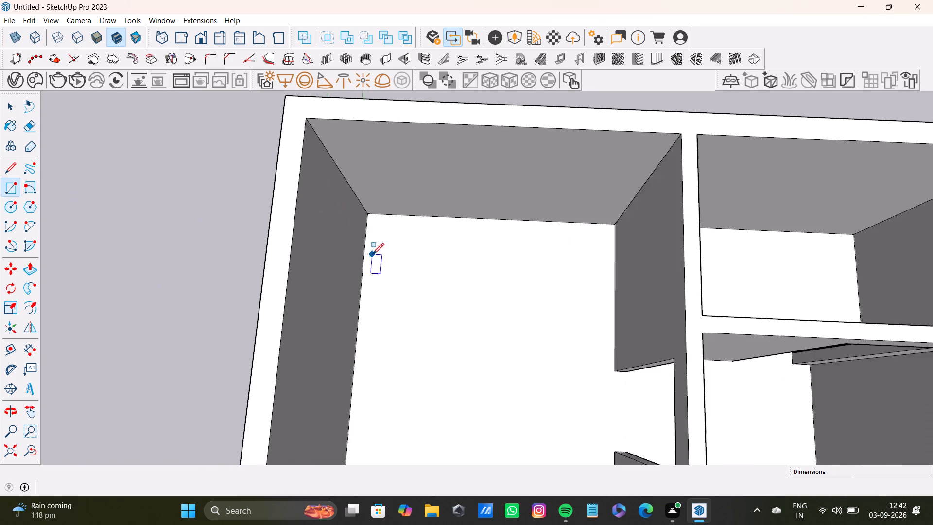
pyautogui.click(368, 212)
pyautogui.scroll(-4, 537, 389)
pyautogui.moveTo(552, 395); pyautogui.dragTo(529, 383, button='middle')
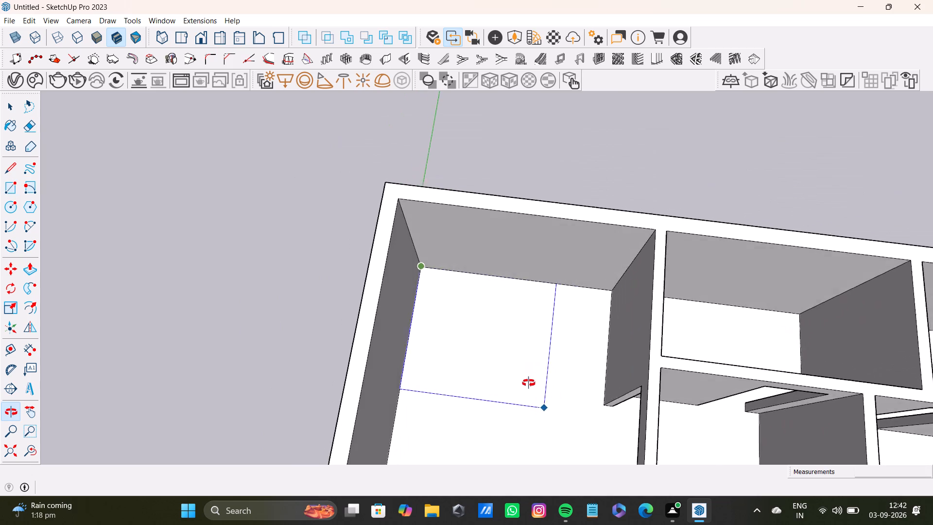
pyautogui.moveTo(529, 383); pyautogui.dragTo(539, 347, button='middle')
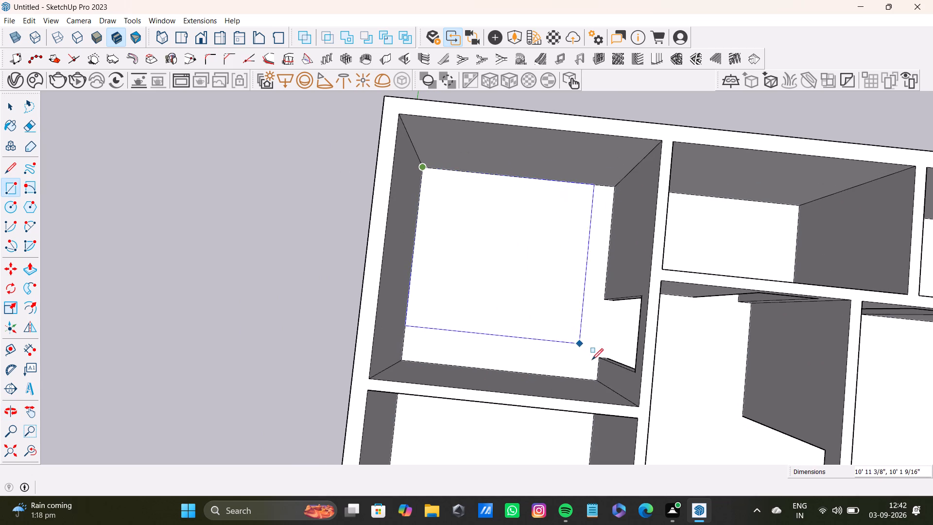
pyautogui.click(596, 378)
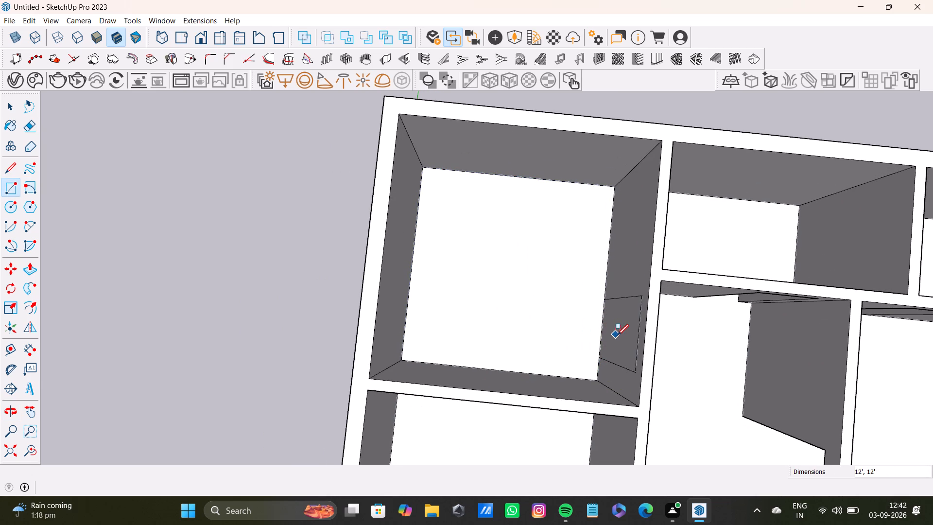
# Delete the face filling the doorway opening in the square corner room's wall.
pyautogui.press('space')
pyautogui.click(615, 336)
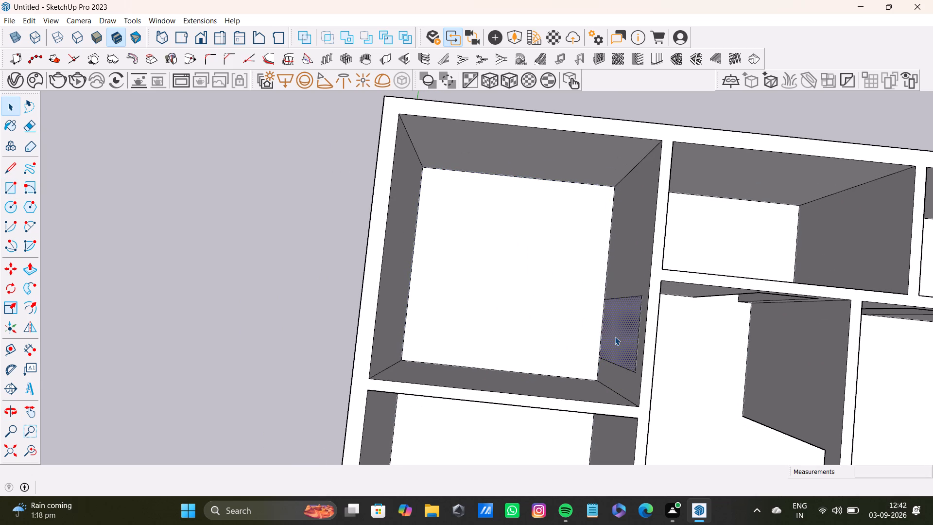
pyautogui.press('Delete')
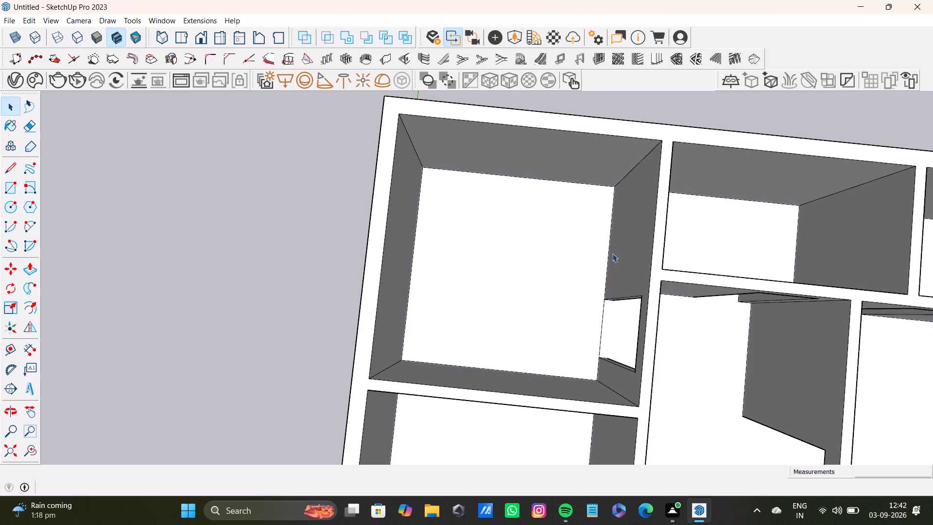
# Make a group from the square corner room's floor face and its bounding edges.
pyautogui.click(570, 308)
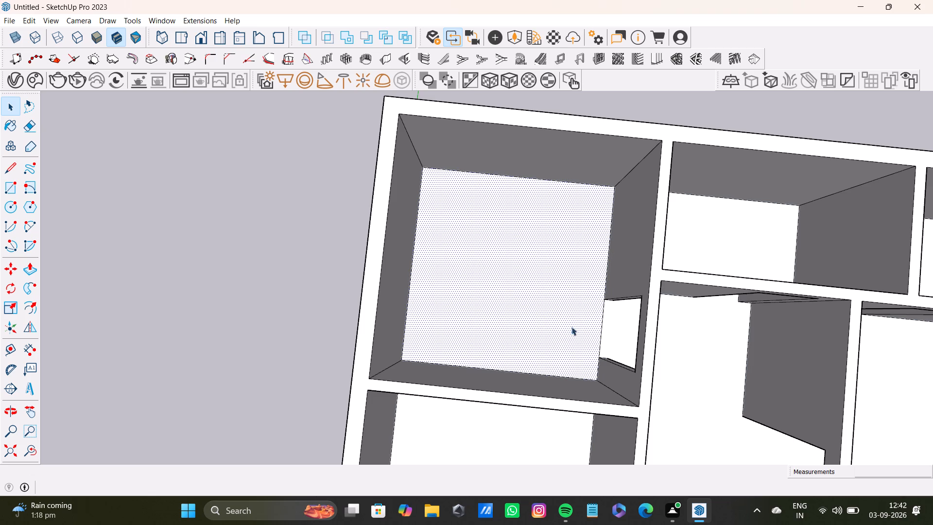
pyautogui.rightClick(555, 326)
pyautogui.rightClick(555, 326)
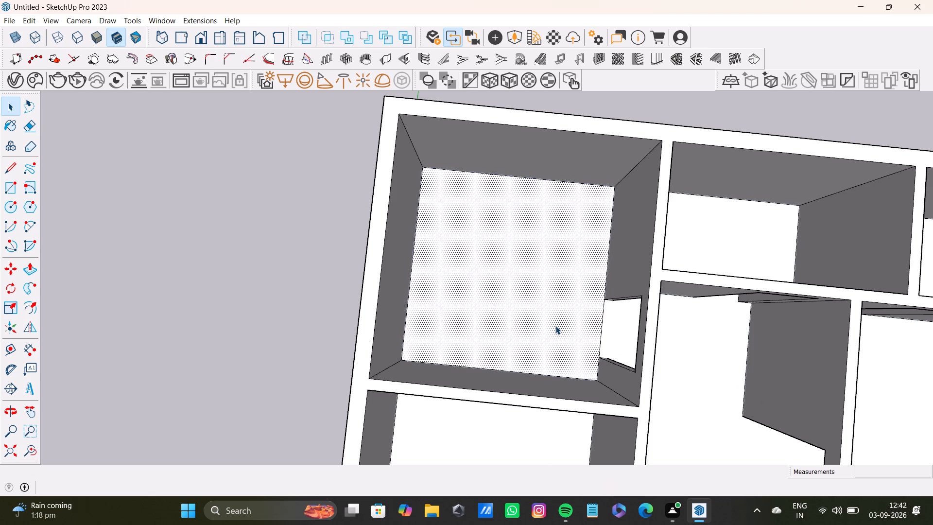
pyautogui.rightClick(554, 326)
pyautogui.rightClick(554, 326)
pyautogui.rightClick(554, 326)
pyautogui.rightClick(554, 326)
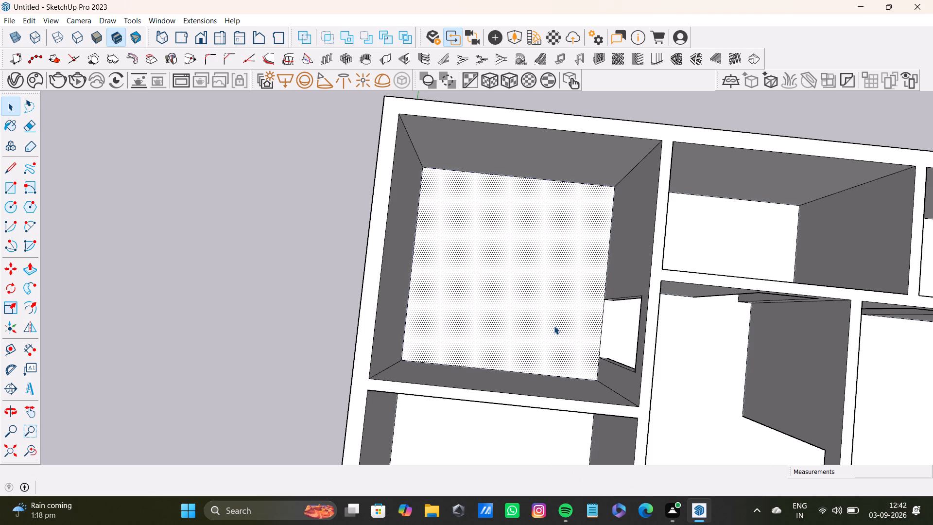
pyautogui.rightClick(554, 326)
pyautogui.rightClick(554, 326)
pyautogui.rightClick(556, 328)
pyautogui.rightClick(556, 328)
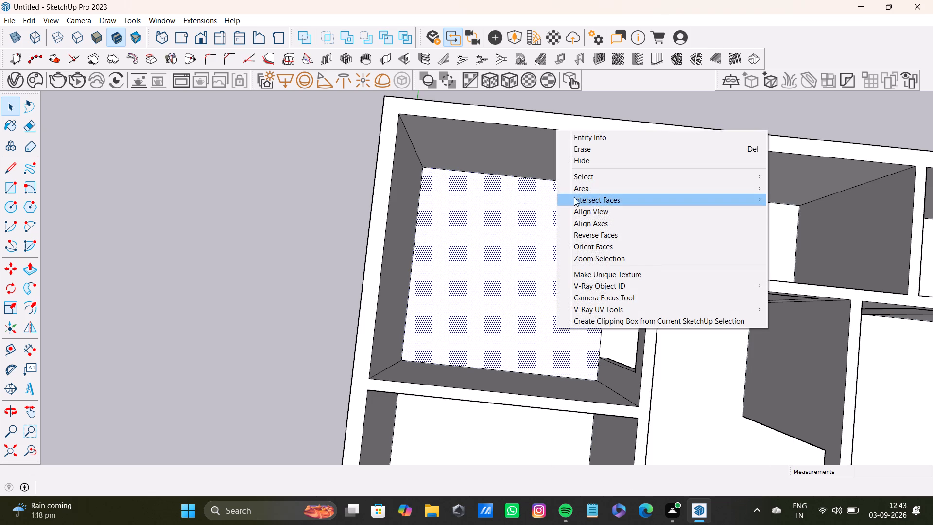
pyautogui.click(516, 307)
pyautogui.doubleClick(516, 307)
pyautogui.rightClick(515, 305)
pyautogui.rightClick(515, 305)
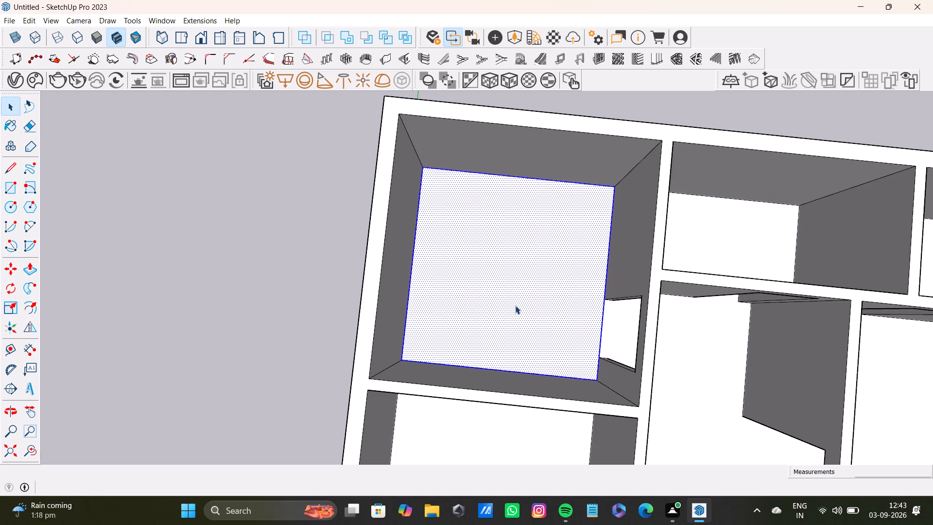
pyautogui.rightClick(515, 305)
pyautogui.rightClick(515, 305)
pyautogui.rightClick(521, 319)
pyautogui.rightClick(521, 319)
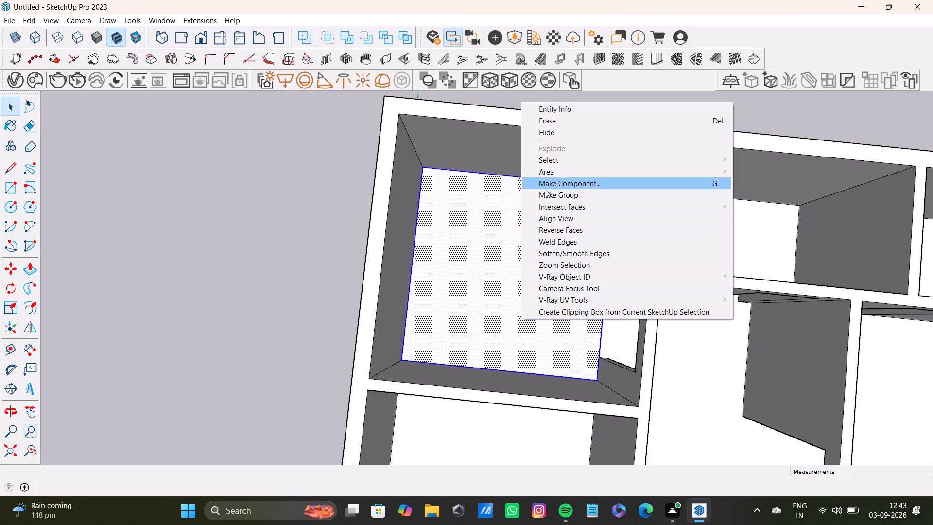
pyautogui.click(545, 189)
# Draw an 11' by 5'10" floor rectangle between opposite inner base corners of the small room beside the corner room.
pyautogui.scroll(-4, 497, 303)
pyautogui.keyDown('shift'); pyautogui.moveTo(508, 302); pyautogui.dragTo(415, 262, button='middle'); pyautogui.keyUp('shift')
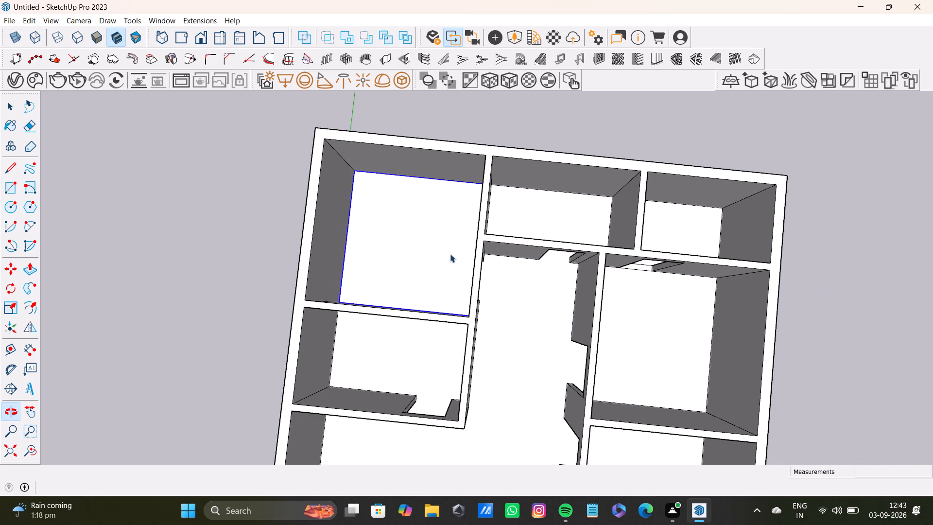
pyautogui.scroll(4, 486, 228)
pyautogui.moveTo(477, 227); pyautogui.dragTo(479, 276, button='middle')
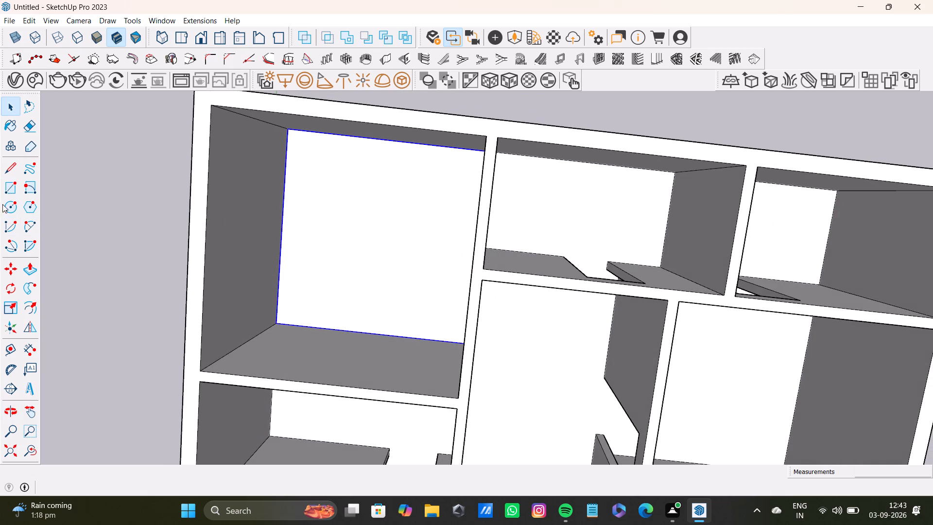
pyautogui.moveTo(8, 186); pyautogui.dragTo(16, 186)
pyautogui.scroll(3, 553, 241)
pyautogui.keyDown('shift'); pyautogui.moveTo(542, 230); pyautogui.dragTo(397, 191, button='middle'); pyautogui.keyUp('shift')
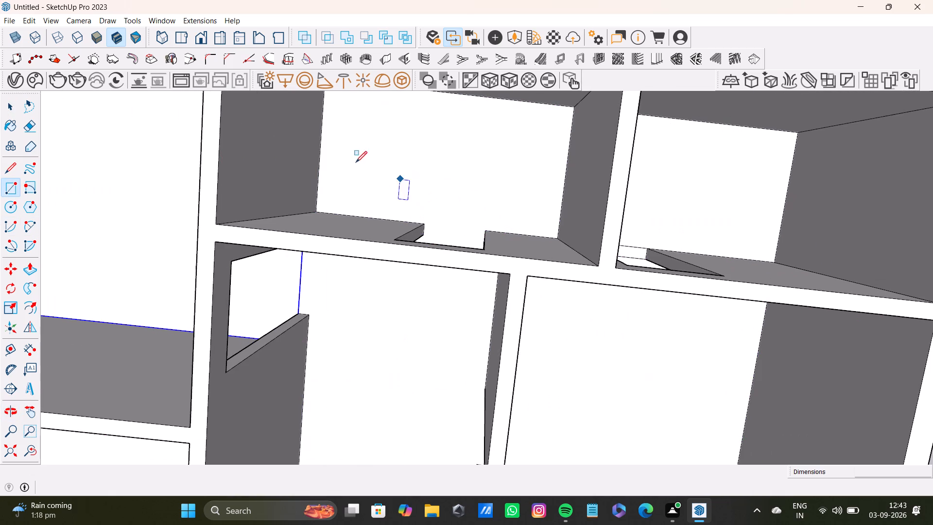
pyautogui.keyDown('shift'); pyautogui.moveTo(416, 149); pyautogui.dragTo(478, 244, button='middle'); pyautogui.keyUp('shift')
pyautogui.scroll(2, 469, 235)
pyautogui.moveTo(482, 225); pyautogui.dragTo(478, 180, button='middle')
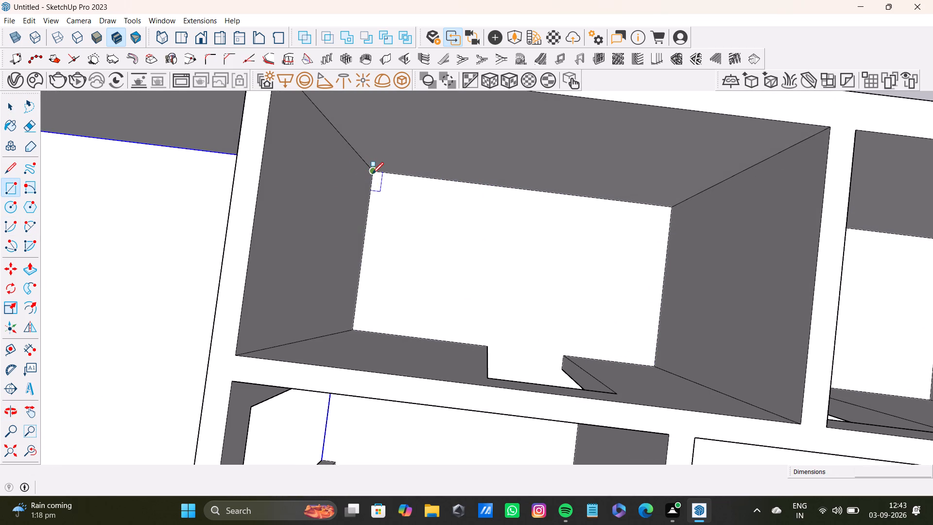
pyautogui.click(372, 174)
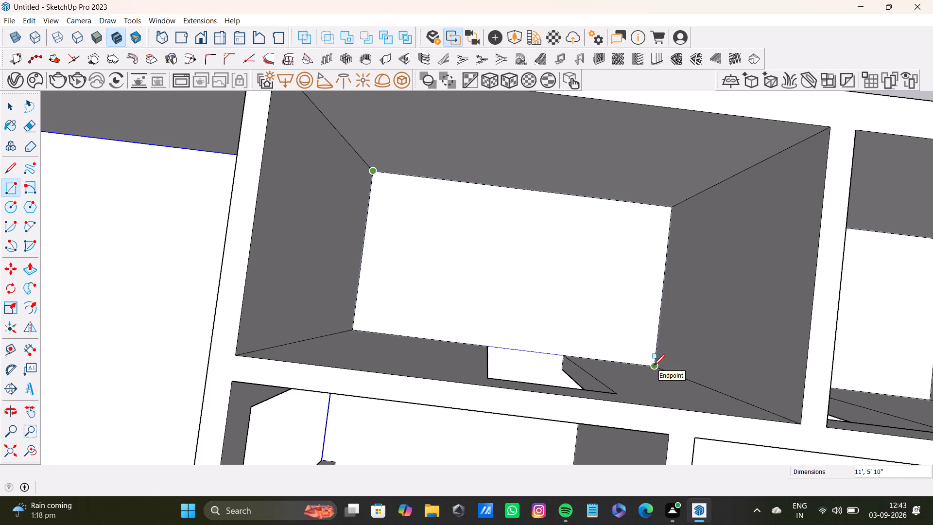
pyautogui.click(654, 366)
# Delete the face filling the doorway opening of the 11' by 5'10" room.
pyautogui.press('space')
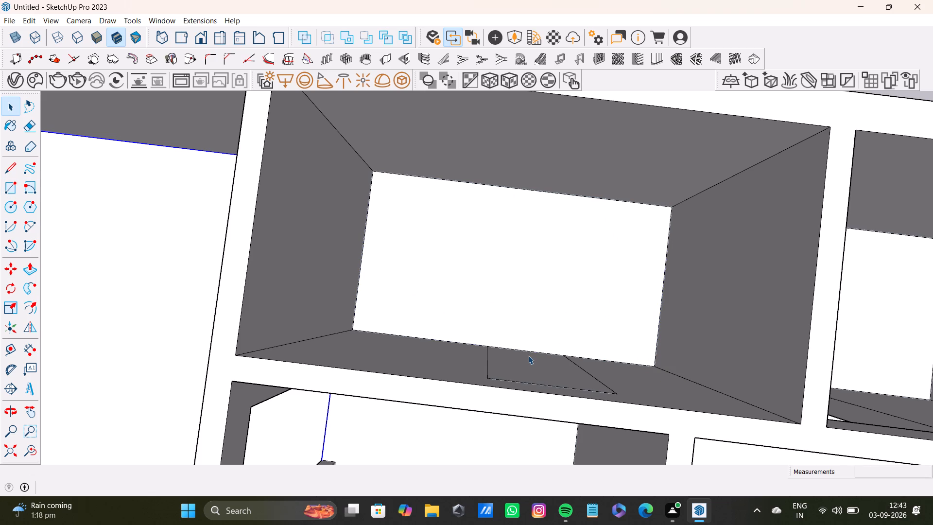
pyautogui.click(551, 376)
pyautogui.press('Delete')
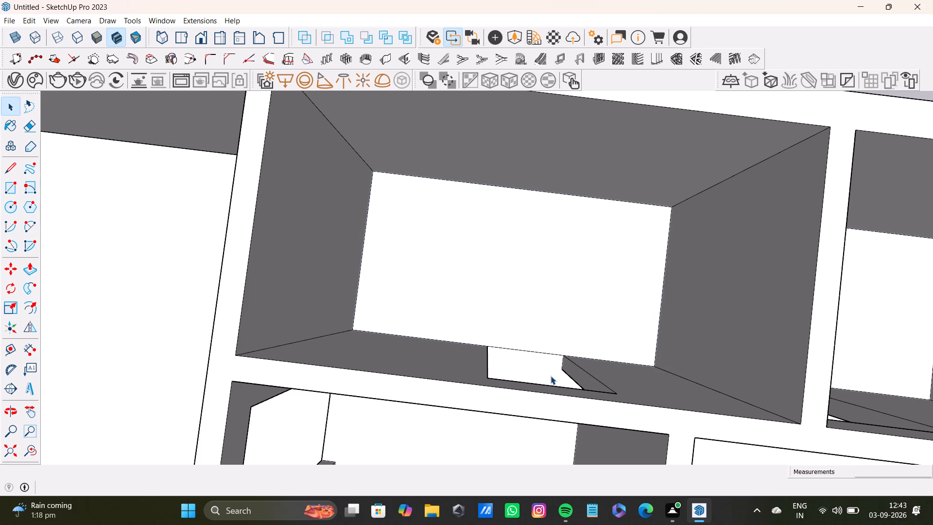
# Make a group from the 11' by 5'10" room's floor face and its bounding edges.
pyautogui.click(533, 247)
pyautogui.doubleClick(534, 262)
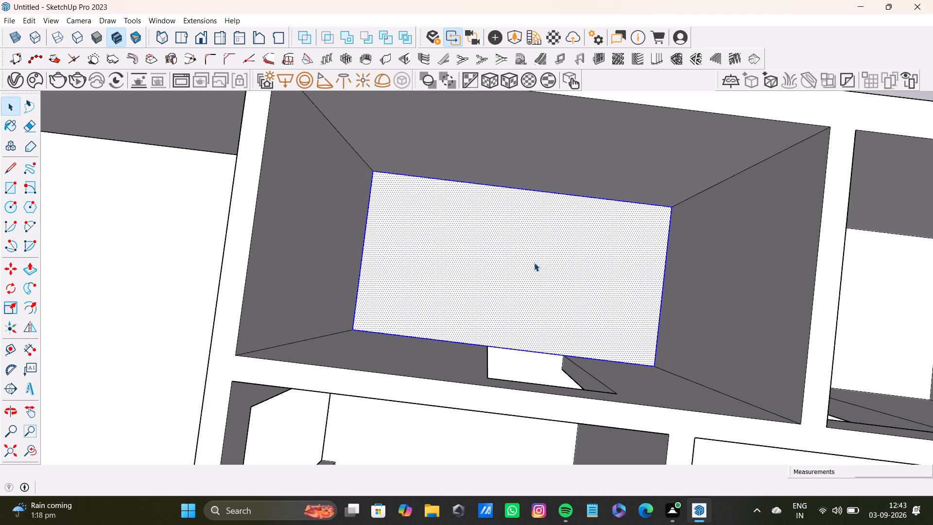
pyautogui.rightClick(534, 262)
pyautogui.rightClick(534, 262)
pyautogui.rightClick(534, 262)
pyautogui.rightClick(534, 262)
pyautogui.rightClick(534, 262)
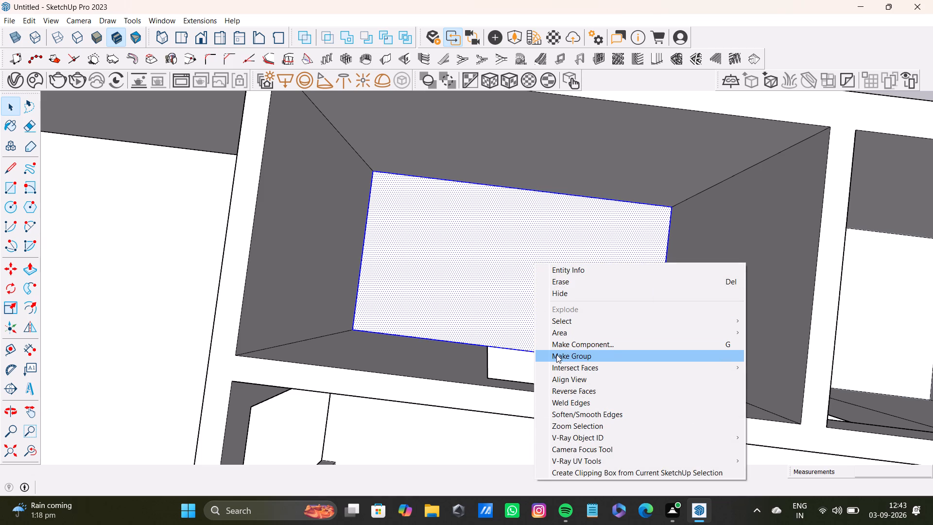
pyautogui.click(556, 354)
# Draw a 9'6" by 5'10" floor rectangle between opposite inner base corners of the small corner room beside the 11' by 5'10" room.
pyautogui.scroll(-3, 531, 351)
pyautogui.moveTo(536, 349); pyautogui.dragTo(450, 335, button='middle')
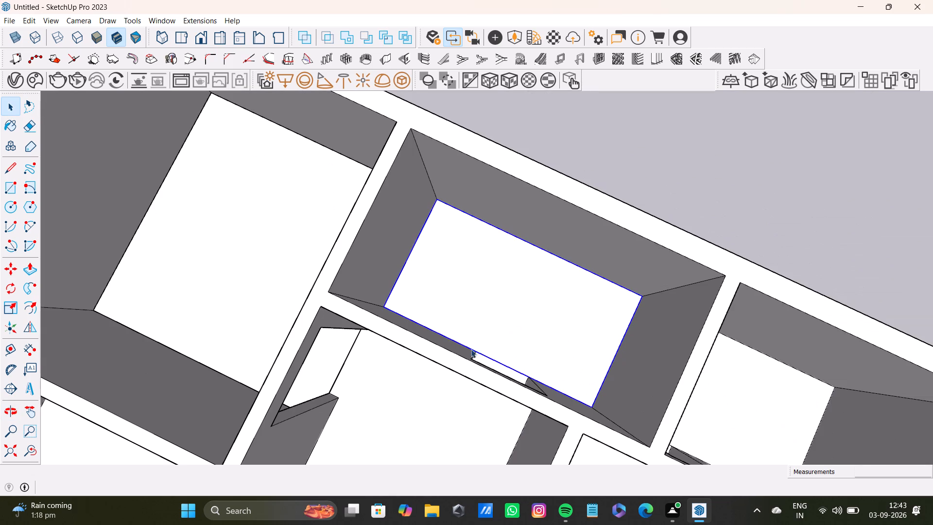
pyautogui.moveTo(391, 356); pyautogui.dragTo(483, 380, button='middle')
pyautogui.scroll(-10, 418, 352)
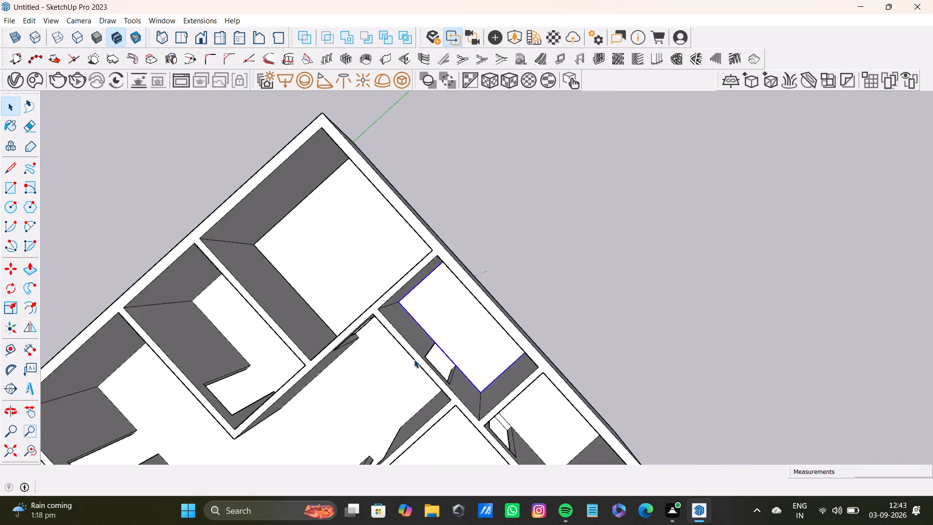
pyautogui.scroll(-2, 414, 359)
pyautogui.moveTo(485, 429); pyautogui.dragTo(553, 339, button='middle')
pyautogui.moveTo(478, 443); pyautogui.dragTo(577, 409, button='middle')
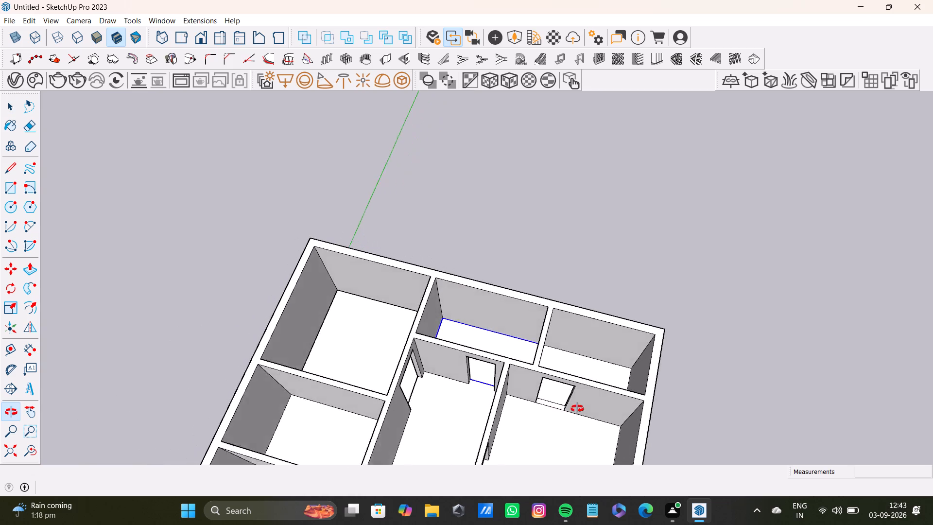
pyautogui.moveTo(577, 409); pyautogui.dragTo(579, 408, button='middle')
pyautogui.keyDown('shift'); pyautogui.moveTo(573, 403); pyautogui.dragTo(525, 377, button='middle'); pyautogui.keyUp('shift')
pyautogui.moveTo(525, 376); pyautogui.dragTo(565, 459, button='middle')
pyautogui.scroll(4, 553, 363)
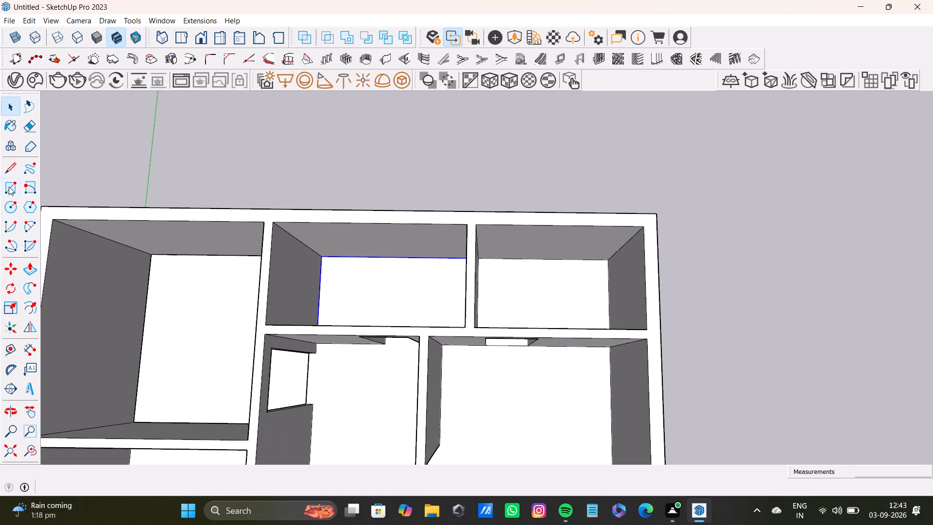
pyautogui.click(9, 187)
pyautogui.scroll(3, 492, 287)
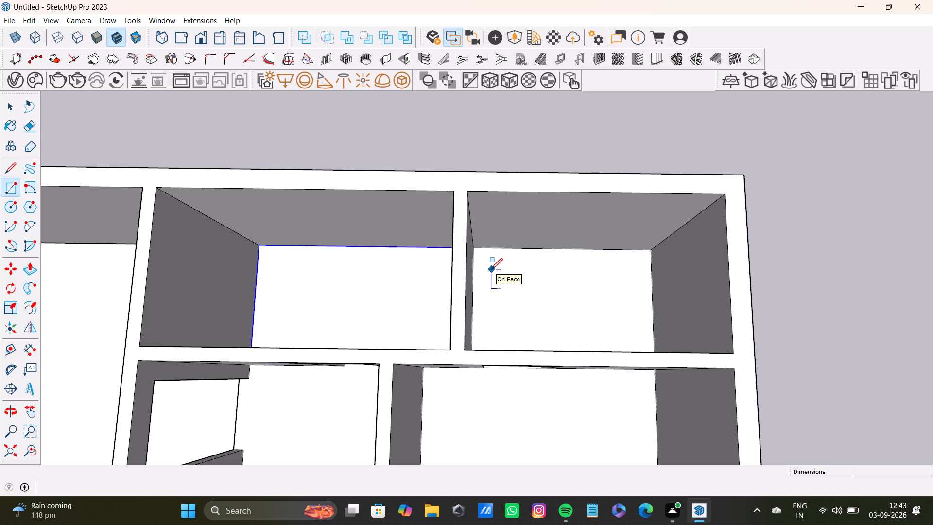
pyautogui.click(474, 248)
pyautogui.moveTo(625, 335); pyautogui.dragTo(637, 374, button='middle')
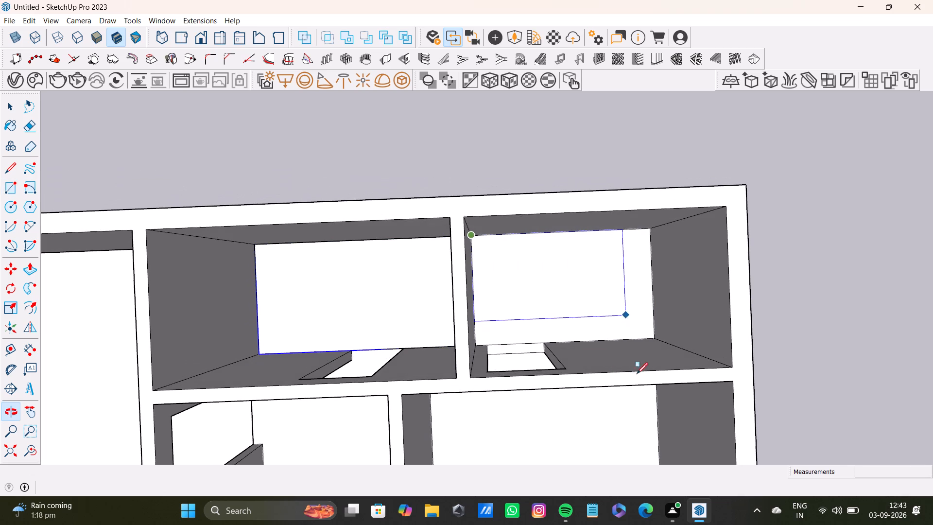
pyautogui.click(653, 338)
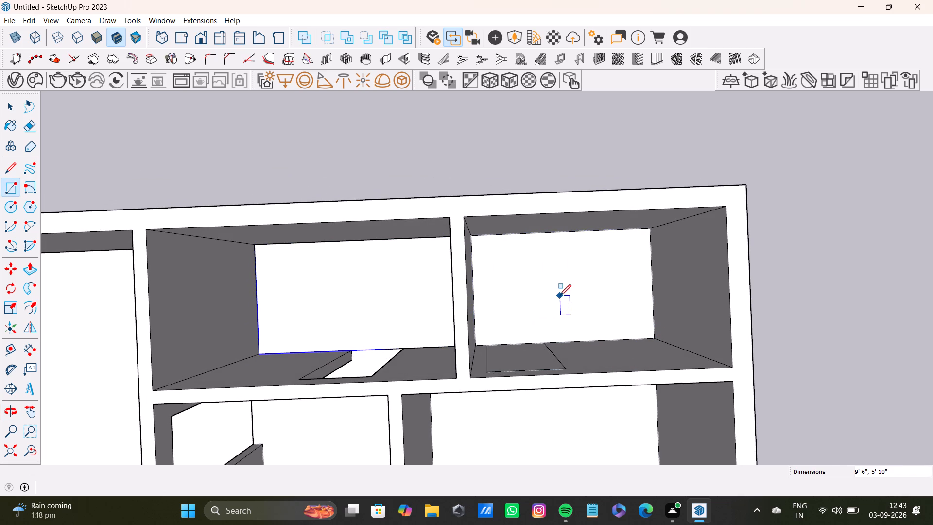
# Delete the face filling the doorway opening of the 9'6" by 5'10" room.
pyautogui.press('space')
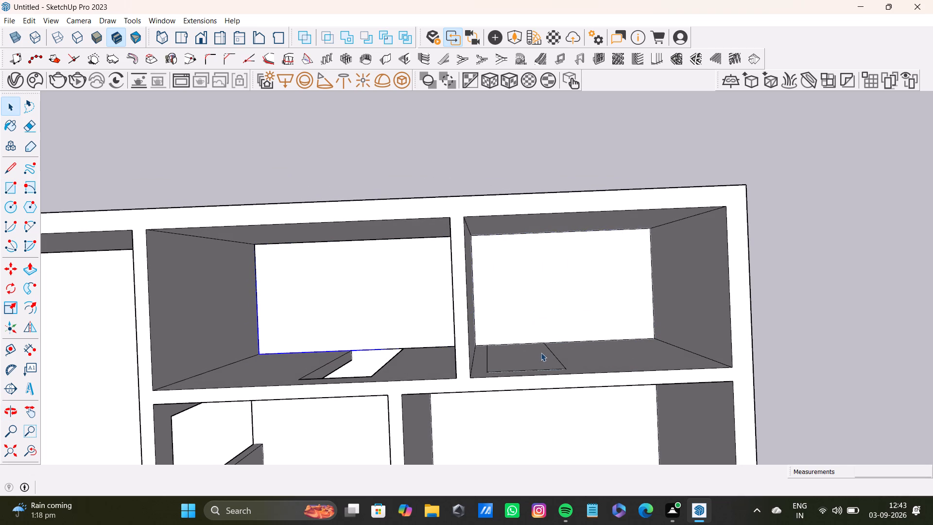
pyautogui.click(536, 353)
pyautogui.press('Delete')
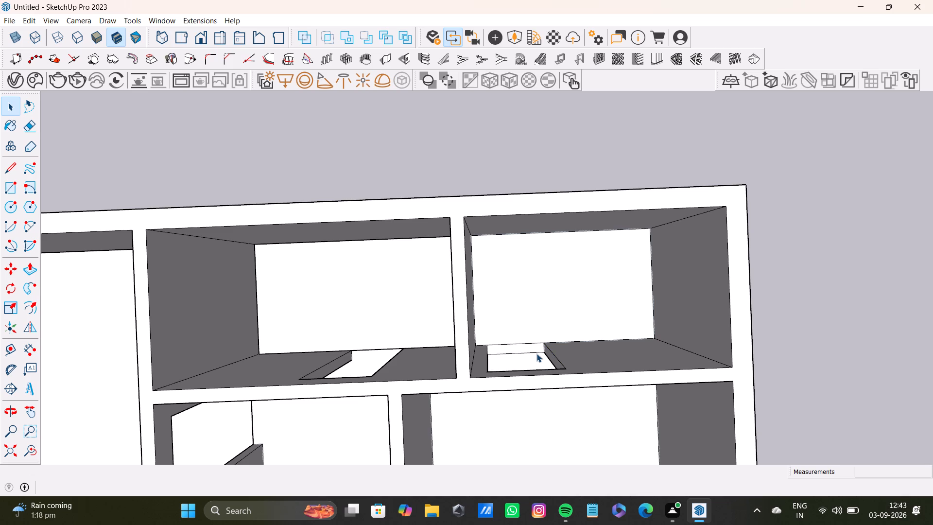
# Make a group from the 9'6" by 5'10" room's floor face and its bounding edges.
pyautogui.click(548, 345)
pyautogui.doubleClick(555, 298)
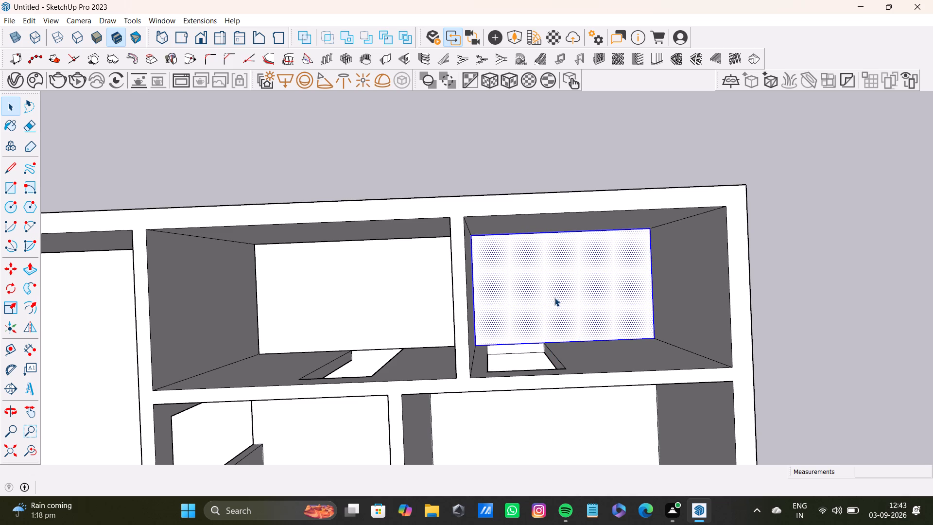
pyautogui.rightClick(554, 297)
pyautogui.rightClick(554, 297)
pyautogui.rightClick(554, 297)
pyautogui.click(581, 394)
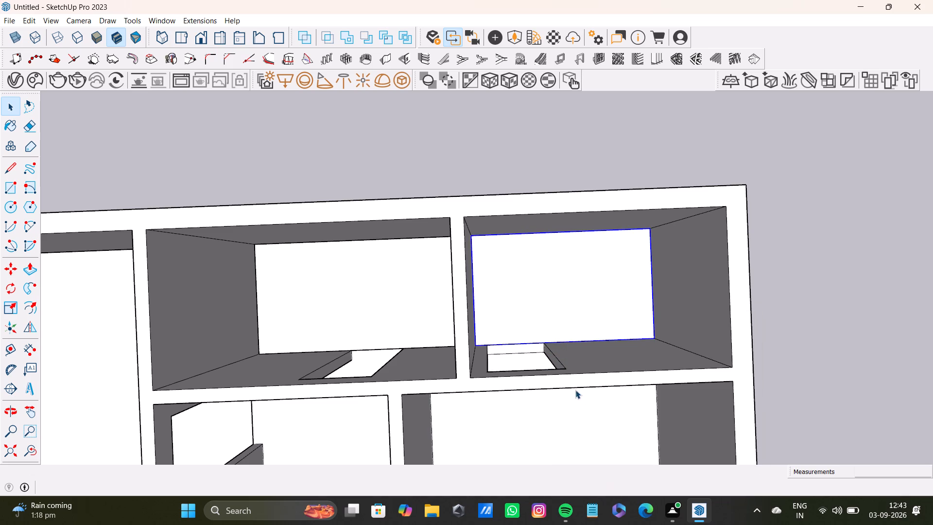
# Draw a 12' by 12' floor rectangle between opposite inner base corners of the room adjoining the 9'6" by 5'10" room.
pyautogui.scroll(-4, 498, 394)
pyautogui.keyDown('shift'); pyautogui.moveTo(498, 393); pyautogui.dragTo(479, 249, button='middle'); pyautogui.keyUp('shift')
pyautogui.scroll(-3, 469, 329)
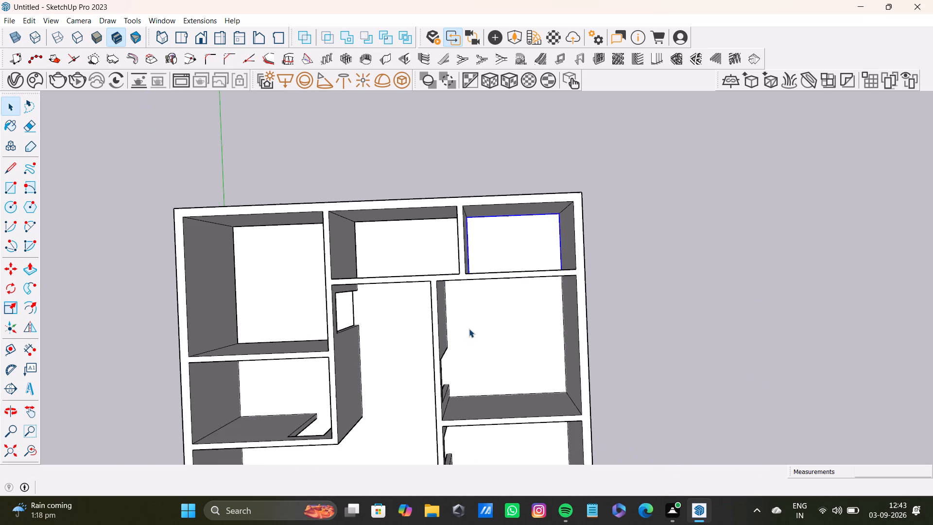
pyautogui.moveTo(469, 329); pyautogui.dragTo(451, 275, button='middle')
pyautogui.click(20, 186)
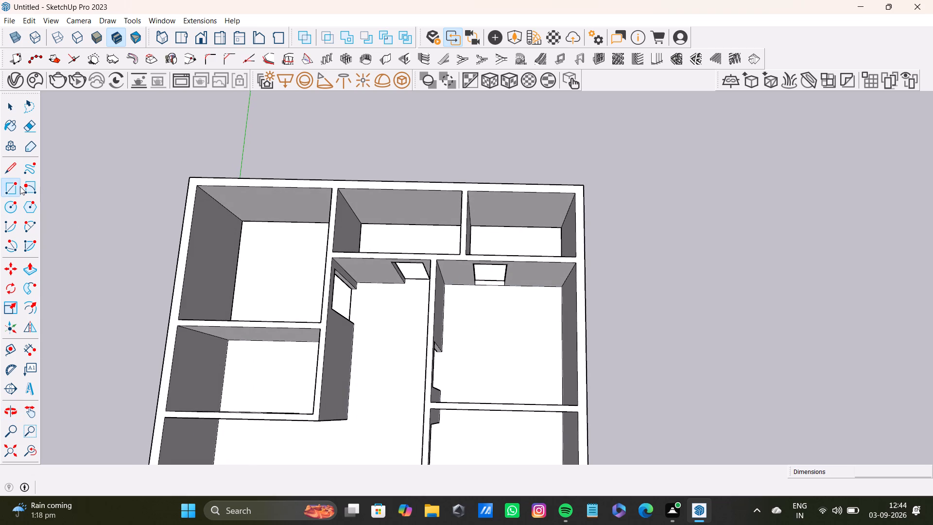
pyautogui.click(445, 283)
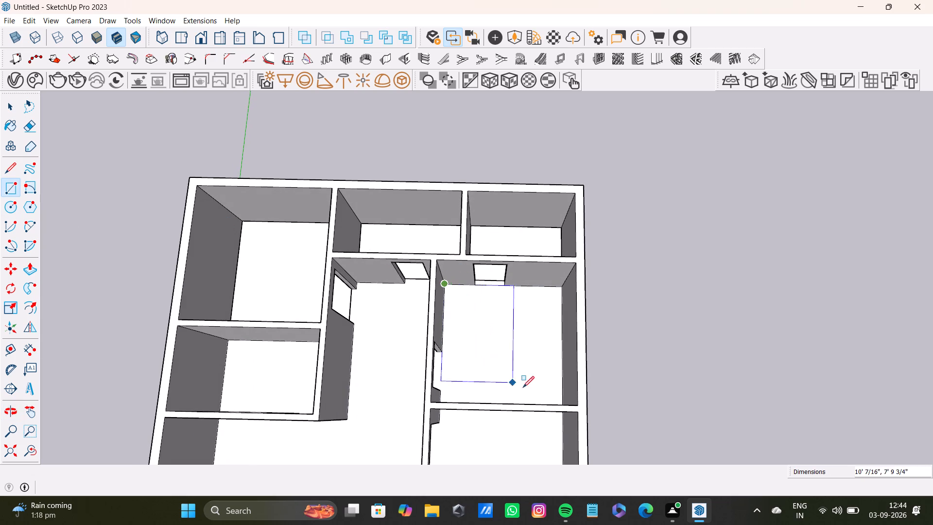
pyautogui.moveTo(543, 397); pyautogui.dragTo(538, 422, button='middle')
pyautogui.click(556, 400)
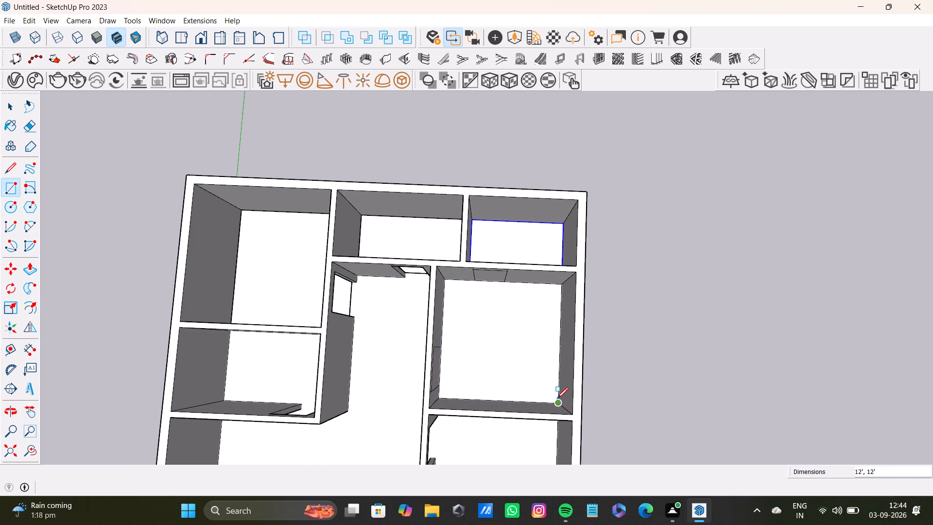
# Delete the faces filling the two doorway openings of the 12' by 12' room.
pyautogui.press('space')
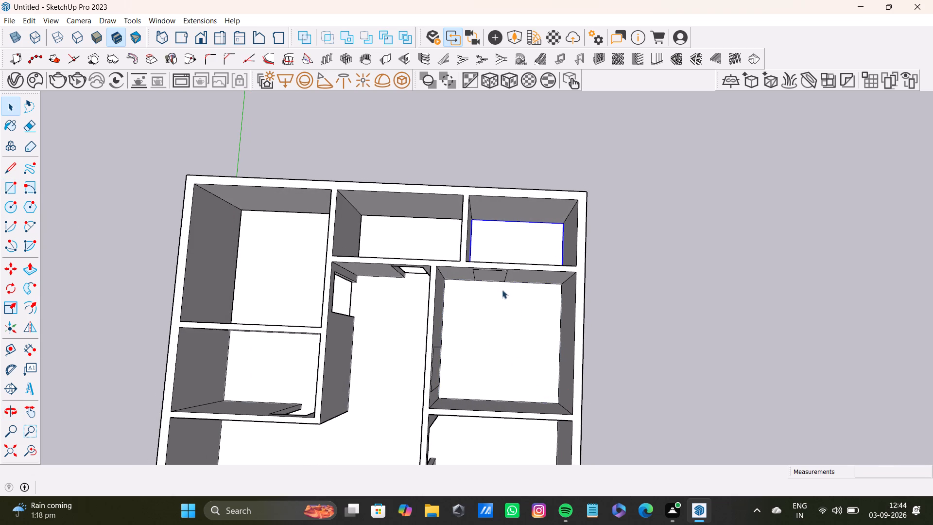
pyautogui.click(498, 276)
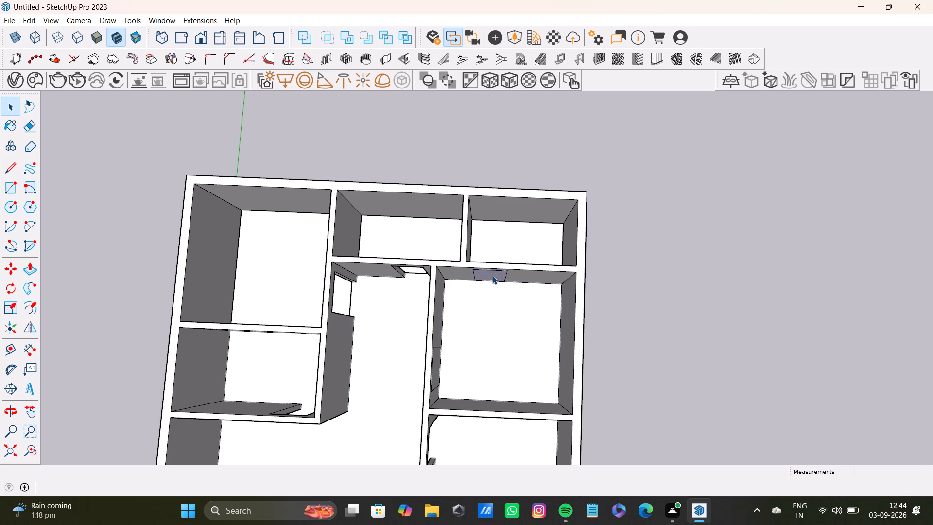
pyautogui.press('Delete')
pyautogui.moveTo(445, 370); pyautogui.dragTo(386, 344, button='middle')
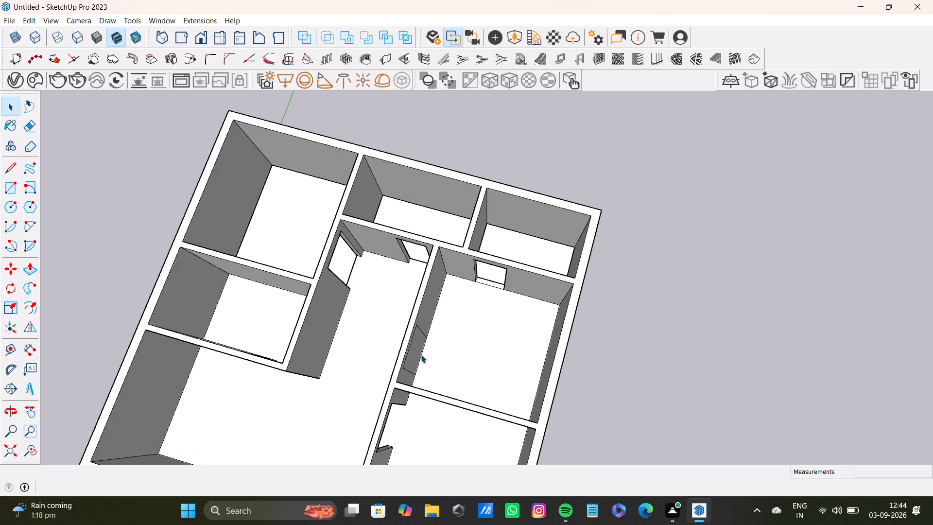
pyautogui.click(417, 354)
pyautogui.press('Delete')
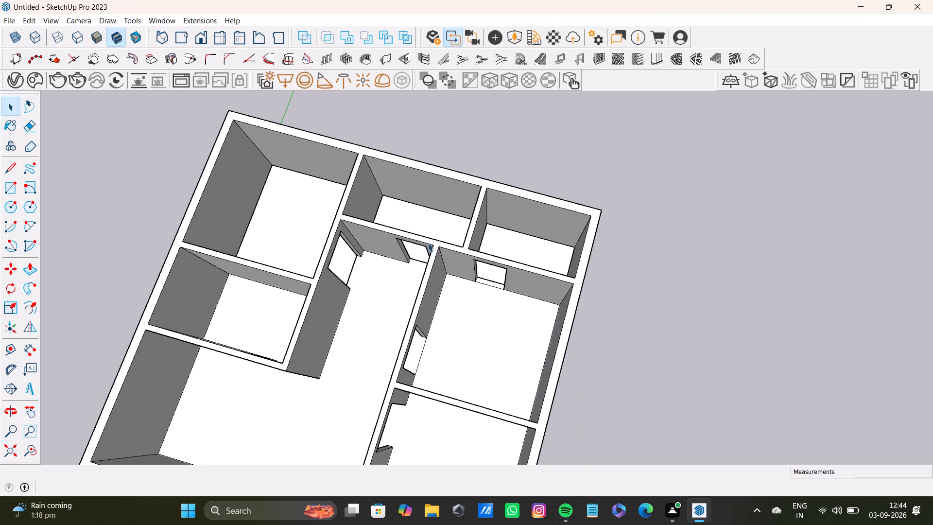
# Make a group from the 12' by 12' room's floor face and its bounding edges.
pyautogui.doubleClick(474, 319)
pyautogui.rightClick(474, 332)
pyautogui.rightClick(474, 332)
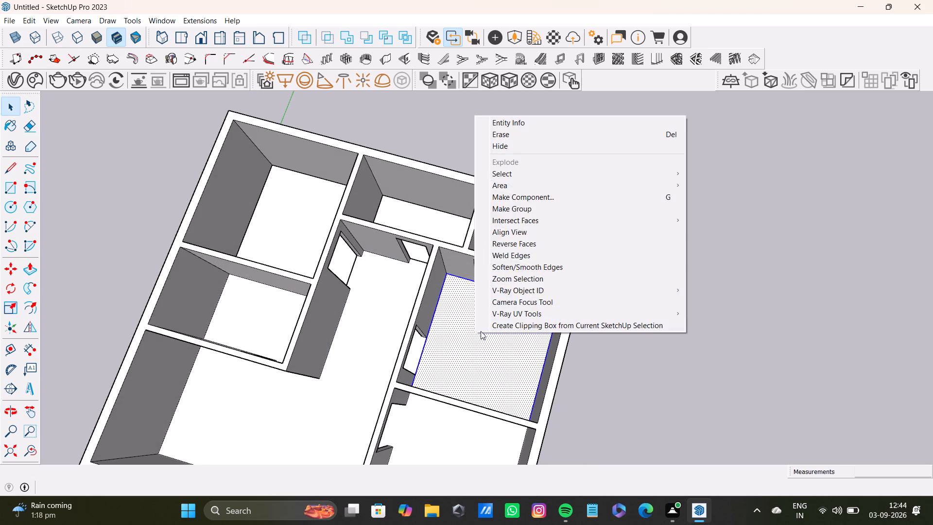
pyautogui.click(498, 205)
# Draw a 12' by 11' floor rectangle between opposite inner base corners of the middle room adjoining the 12' by 12' room.
pyautogui.scroll(-2, 429, 385)
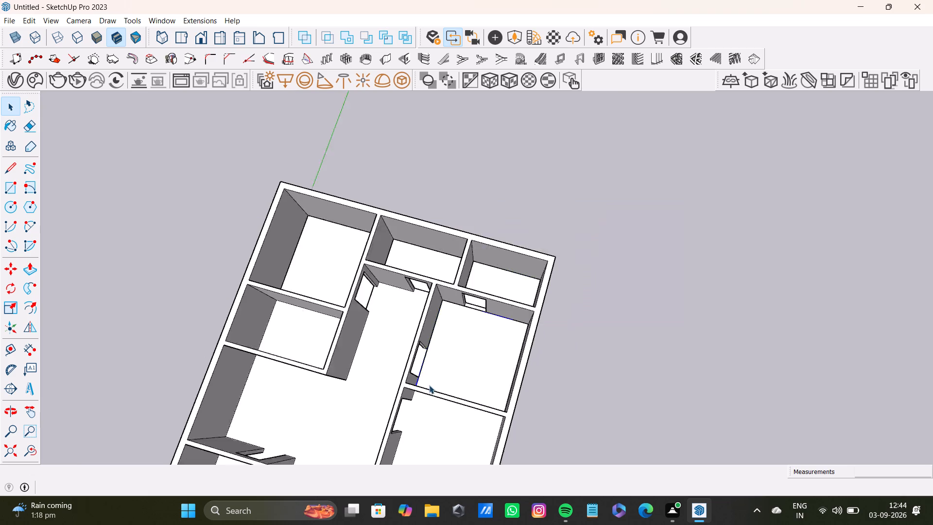
pyautogui.scroll(-7, 429, 385)
pyautogui.moveTo(429, 386); pyautogui.dragTo(499, 381, button='middle')
pyautogui.scroll(1, 448, 386)
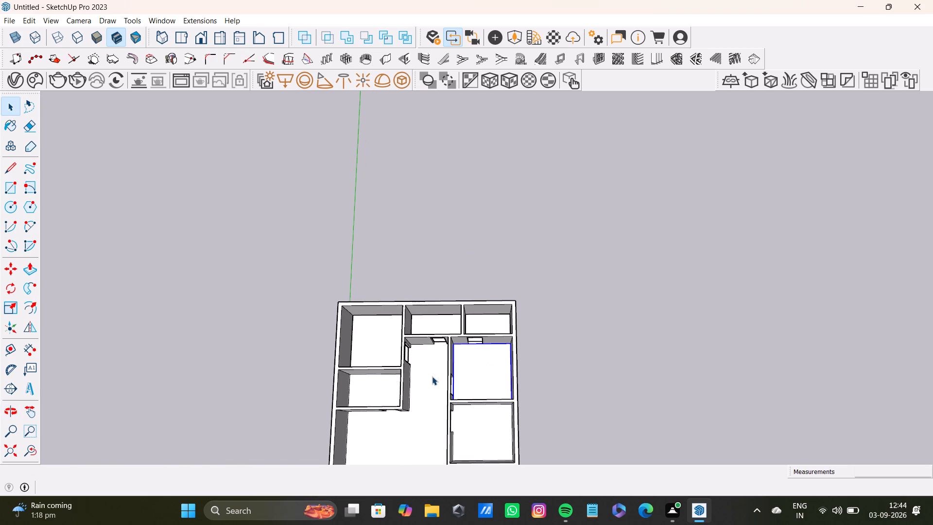
pyautogui.keyDown('shift'); pyautogui.moveTo(431, 374); pyautogui.dragTo(432, 294, button='middle'); pyautogui.keyUp('shift')
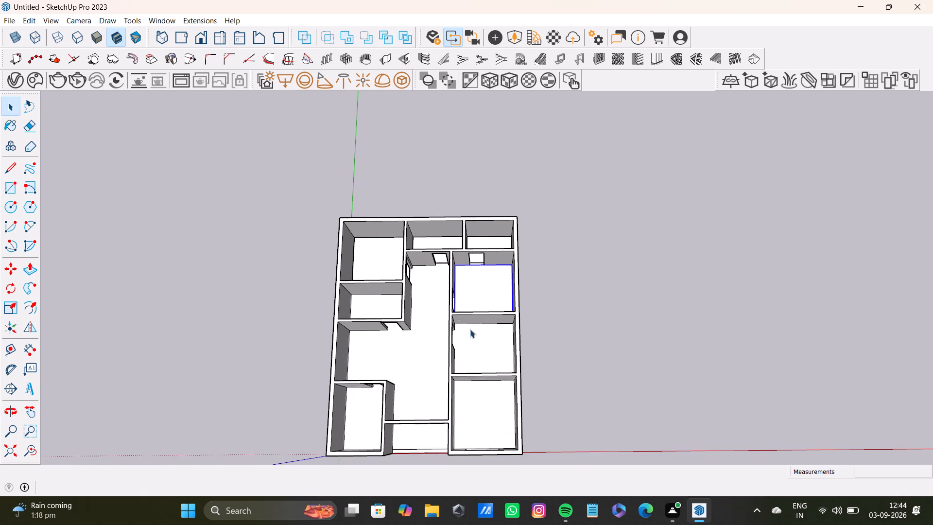
pyautogui.scroll(2, 469, 332)
pyautogui.click(5, 188)
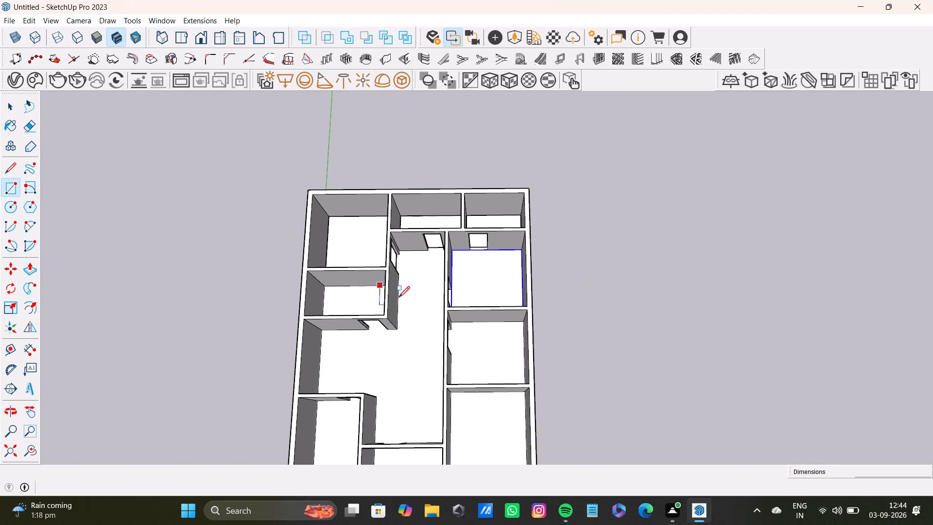
pyautogui.scroll(3, 401, 313)
pyautogui.moveTo(473, 339); pyautogui.dragTo(456, 356, button='middle')
pyautogui.scroll(3, 469, 339)
pyautogui.moveTo(486, 357); pyautogui.dragTo(478, 360, button='middle')
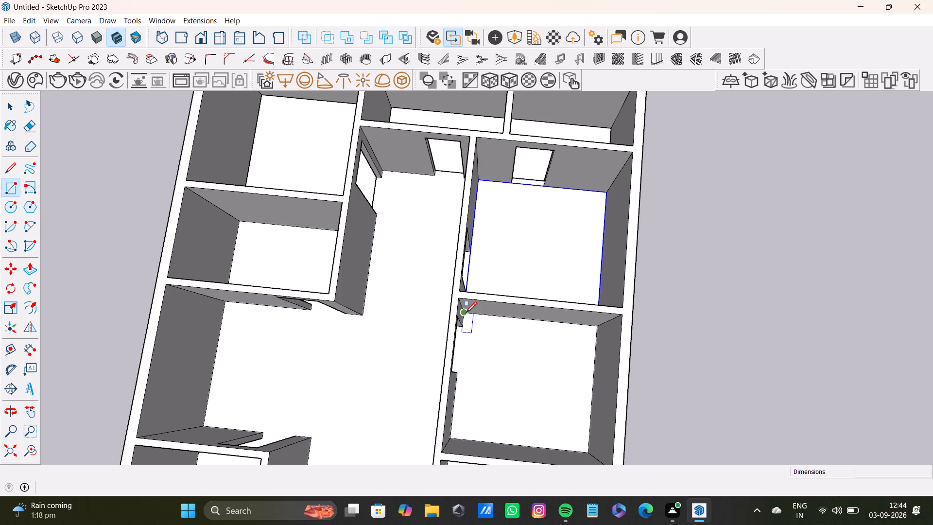
pyautogui.click(465, 313)
pyautogui.click(587, 454)
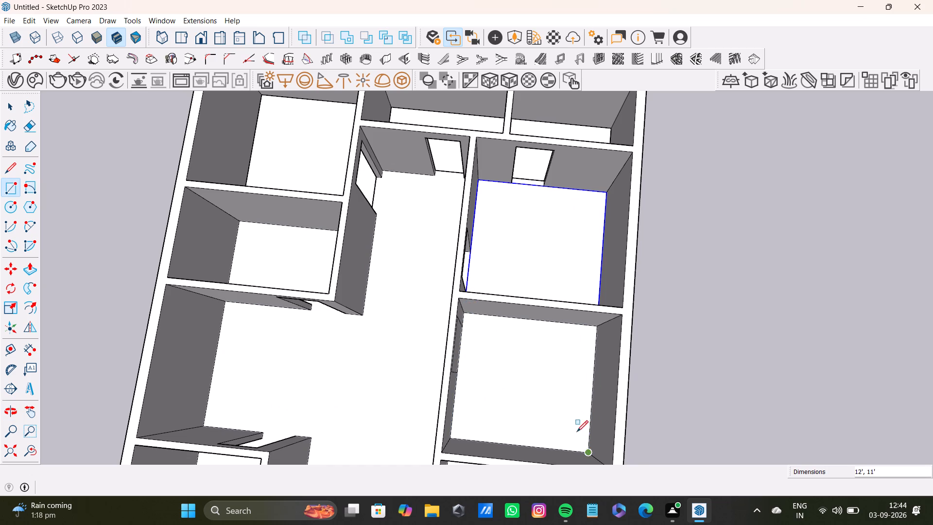
# Delete the face filling the doorway opening of the 12' by 11' room.
pyautogui.press('space')
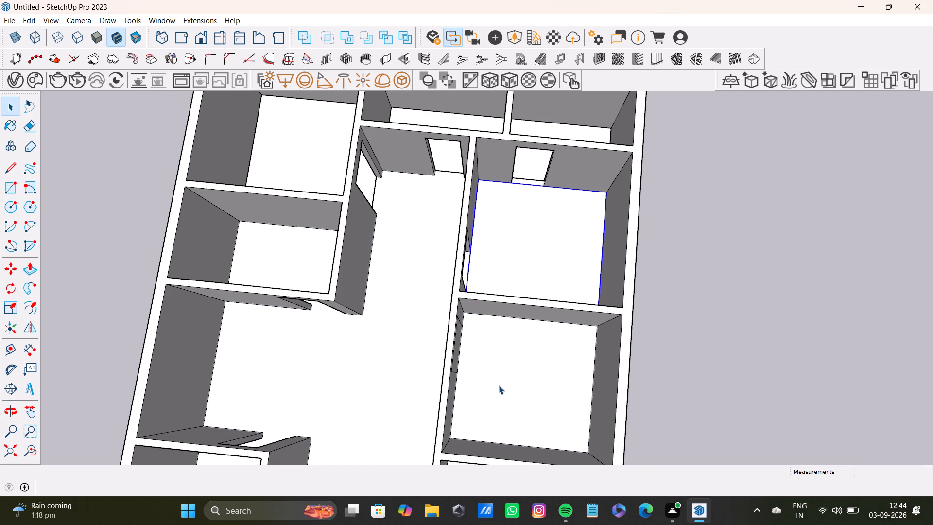
pyautogui.moveTo(521, 385); pyautogui.dragTo(440, 360, button='middle')
pyautogui.moveTo(434, 354); pyautogui.dragTo(415, 338, button='middle')
pyautogui.click(424, 324)
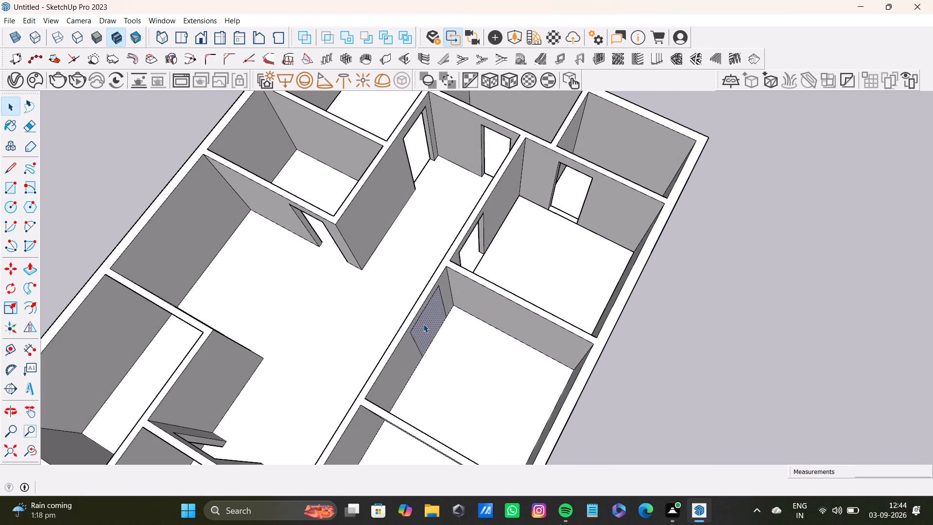
pyautogui.press('Delete')
# Make a group from the 12' by 11' room's floor face and its bounding edges.
pyautogui.scroll(-1, 449, 365)
pyautogui.moveTo(449, 365); pyautogui.dragTo(487, 365, button='middle')
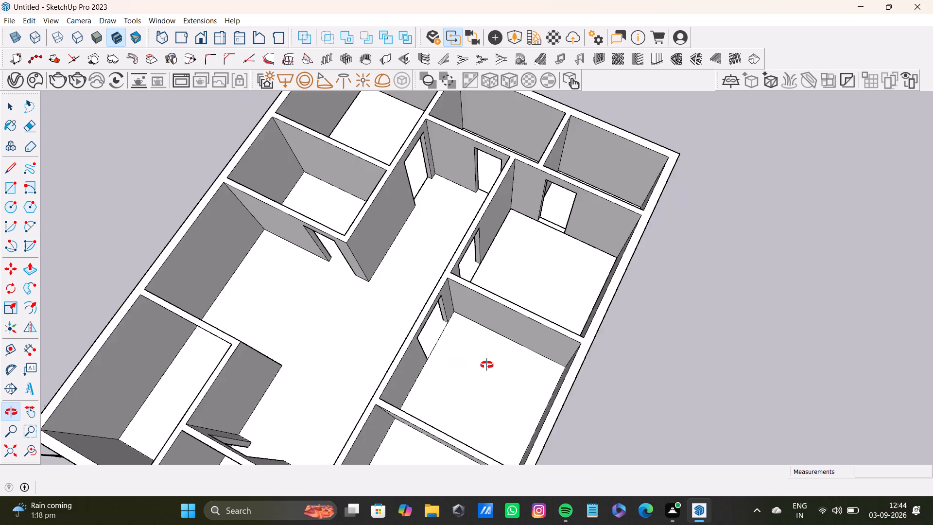
pyautogui.moveTo(487, 365); pyautogui.dragTo(518, 368, button='middle')
pyautogui.scroll(-4, 488, 355)
pyautogui.doubleClick(533, 374)
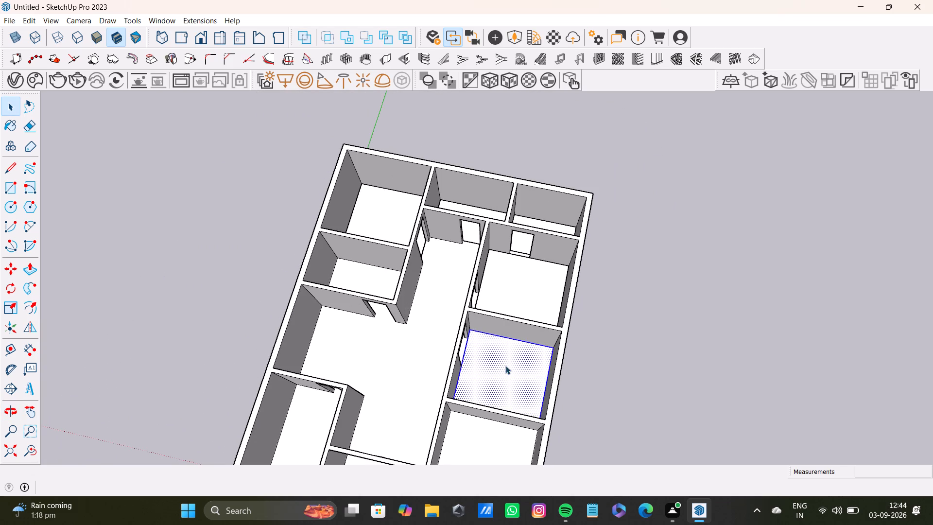
pyautogui.rightClick(505, 366)
pyautogui.rightClick(505, 366)
pyautogui.click(531, 243)
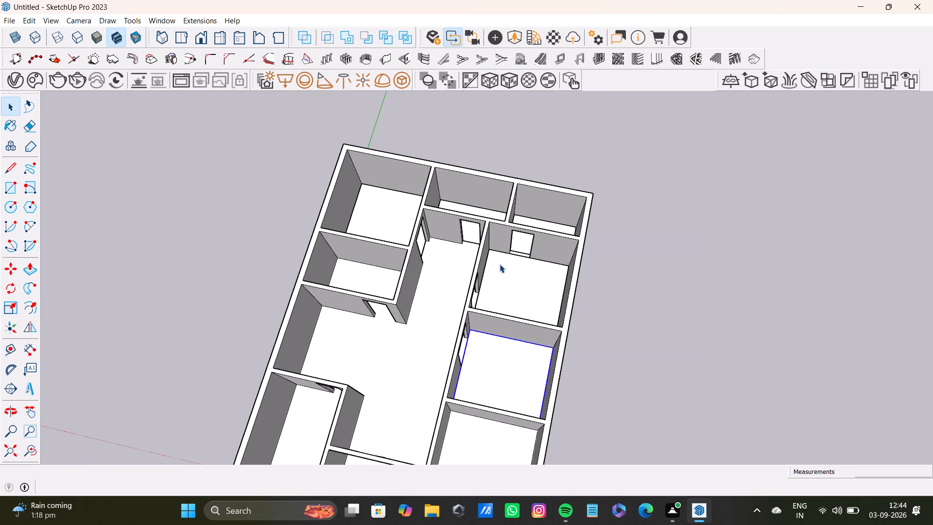
# Draw a 13'2" by 12' floor rectangle between opposite inner base corners of the front corner room adjoining the 12' by 11' room.
pyautogui.keyDown('shift'); pyautogui.moveTo(482, 325); pyautogui.dragTo(495, 141, button='middle'); pyautogui.keyUp('shift')
pyautogui.moveTo(482, 274); pyautogui.dragTo(503, 313, button='middle')
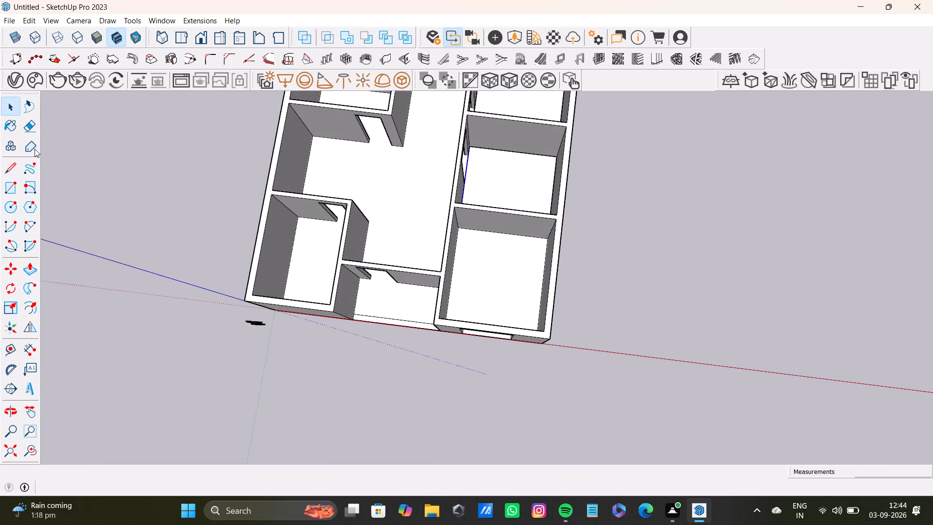
pyautogui.click(12, 187)
pyautogui.scroll(6, 443, 249)
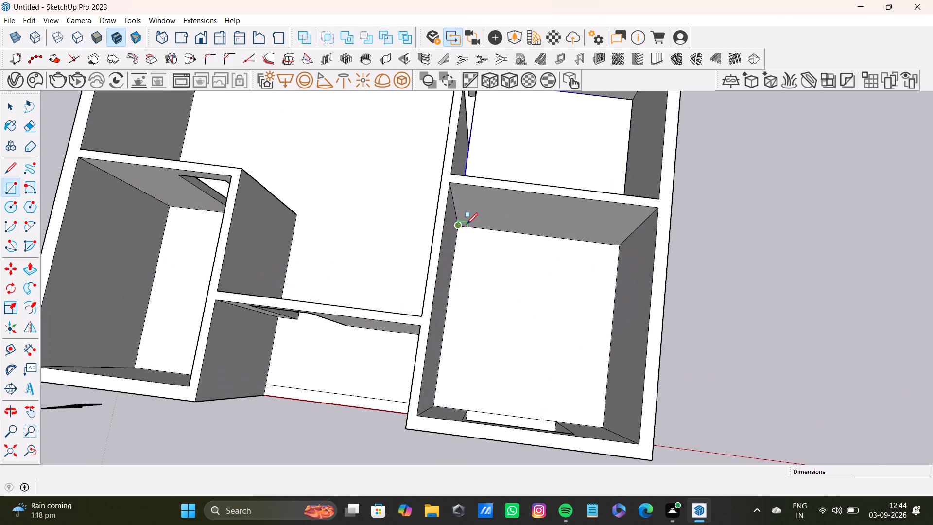
pyautogui.click(461, 226)
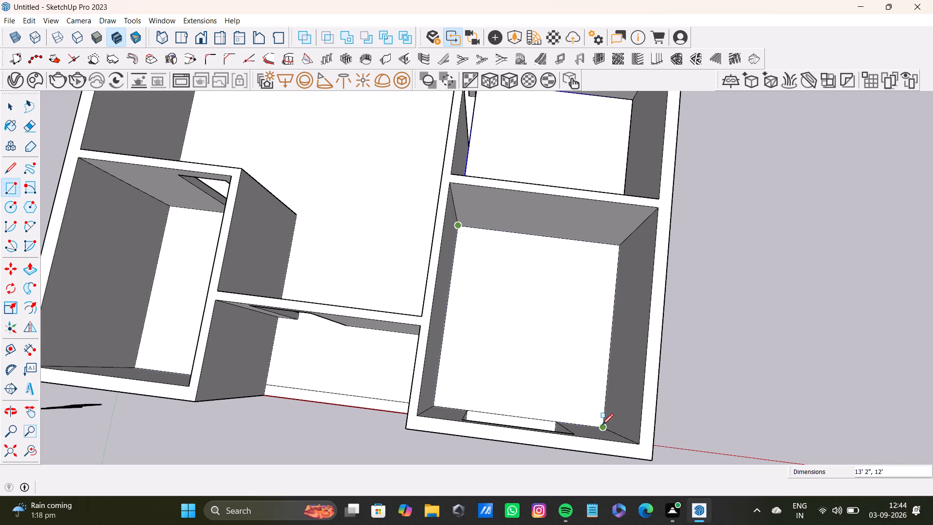
pyautogui.click(602, 425)
# Delete the face filling the front wall opening of the 13'2" by 12' front corner room.
pyautogui.moveTo(525, 402); pyautogui.dragTo(249, 384, button='middle')
pyautogui.scroll(3, 328, 363)
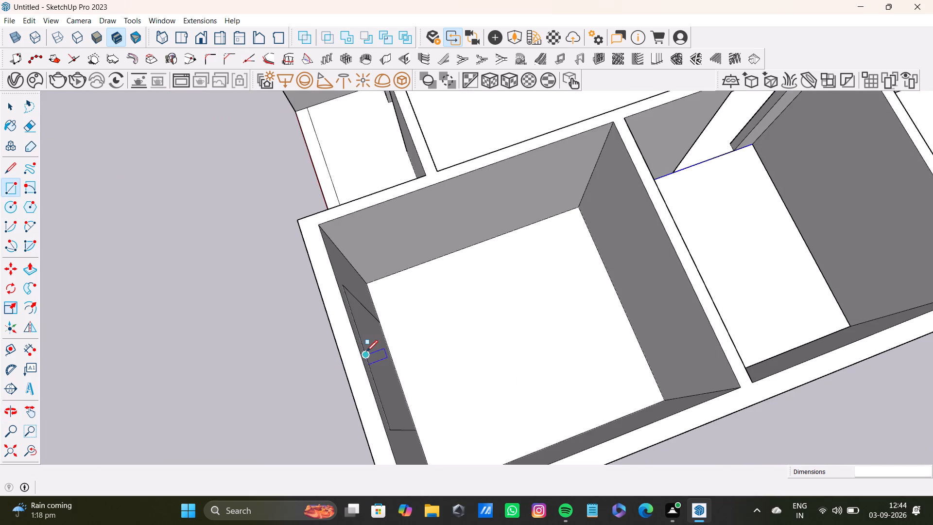
pyautogui.press('space')
pyautogui.click(383, 367)
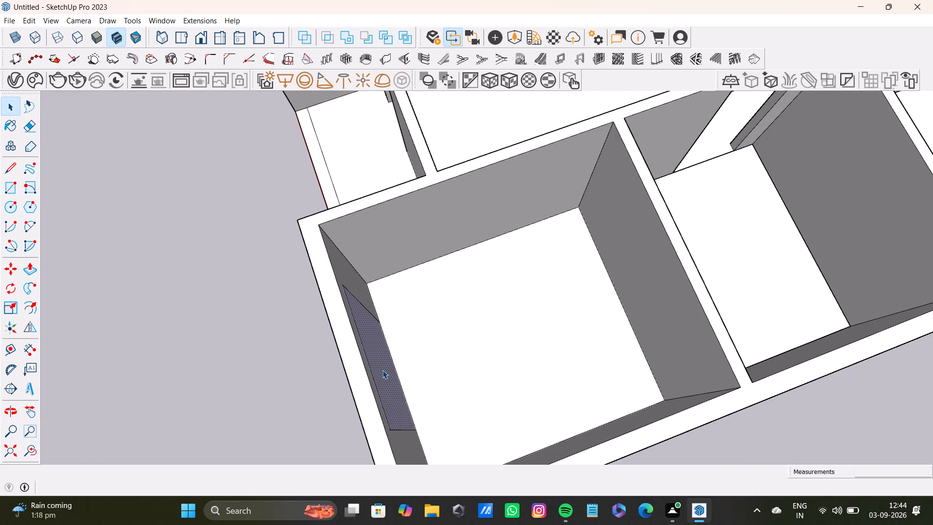
pyautogui.press('Delete')
# Make a group from the 13'2" by 12' room's floor face and its bounding edges.
pyautogui.doubleClick(521, 325)
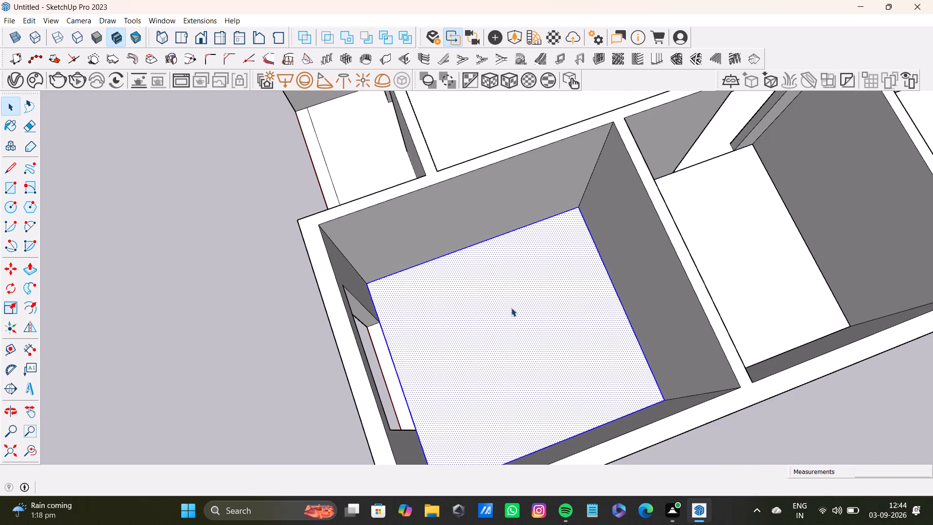
pyautogui.rightClick(511, 308)
pyautogui.rightClick(511, 308)
pyautogui.rightClick(511, 308)
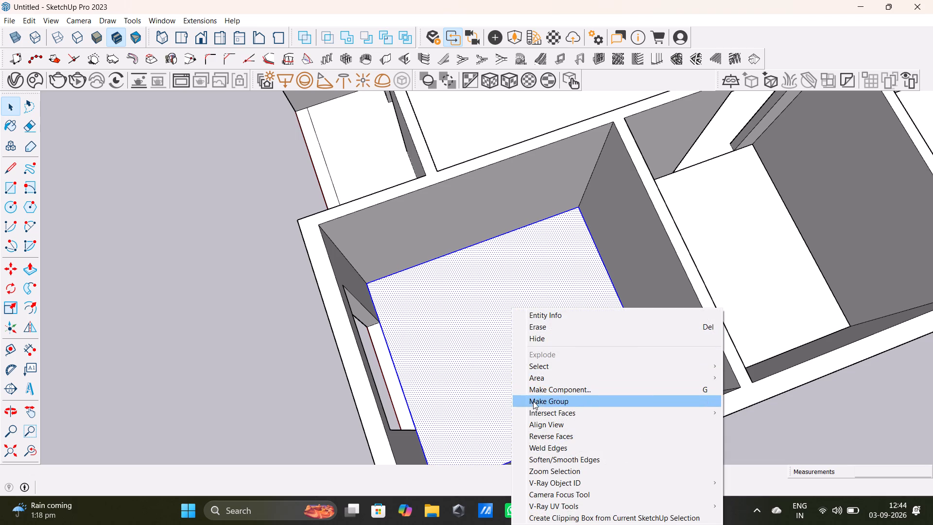
pyautogui.click(533, 402)
# Draw a 12' by 7' floor rectangle between opposite inner base corners of the small enclosed room across the hall.
pyautogui.scroll(-3, 442, 376)
pyautogui.moveTo(410, 370); pyautogui.dragTo(682, 337, button='middle')
pyautogui.scroll(-4, 567, 315)
pyautogui.keyDown('shift'); pyautogui.moveTo(562, 315); pyautogui.dragTo(586, 313, button='middle'); pyautogui.keyUp('shift')
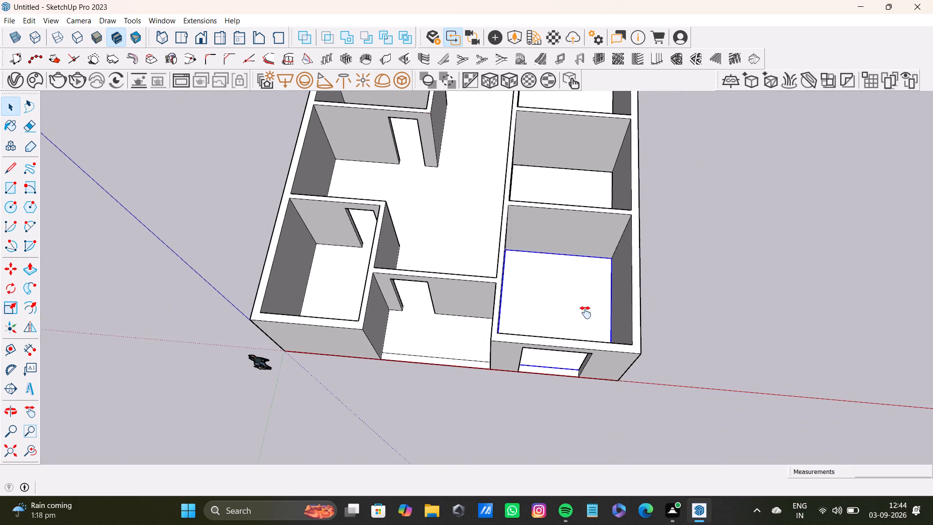
pyautogui.keyDown('shift'); pyautogui.moveTo(586, 313); pyautogui.dragTo(642, 365, button='middle'); pyautogui.keyUp('shift')
pyautogui.keyDown('shift'); pyautogui.scroll(-1, 628, 337); pyautogui.keyUp('shift')
pyautogui.scroll(2, 425, 222)
pyautogui.scroll(-4, 546, 250)
pyautogui.moveTo(550, 246); pyautogui.dragTo(572, 320, button='middle')
pyautogui.keyDown('shift'); pyautogui.moveTo(512, 199); pyautogui.dragTo(512, 267, button='middle'); pyautogui.keyUp('shift')
pyautogui.scroll(5, 502, 283)
pyautogui.click(12, 188)
pyautogui.scroll(1, 417, 252)
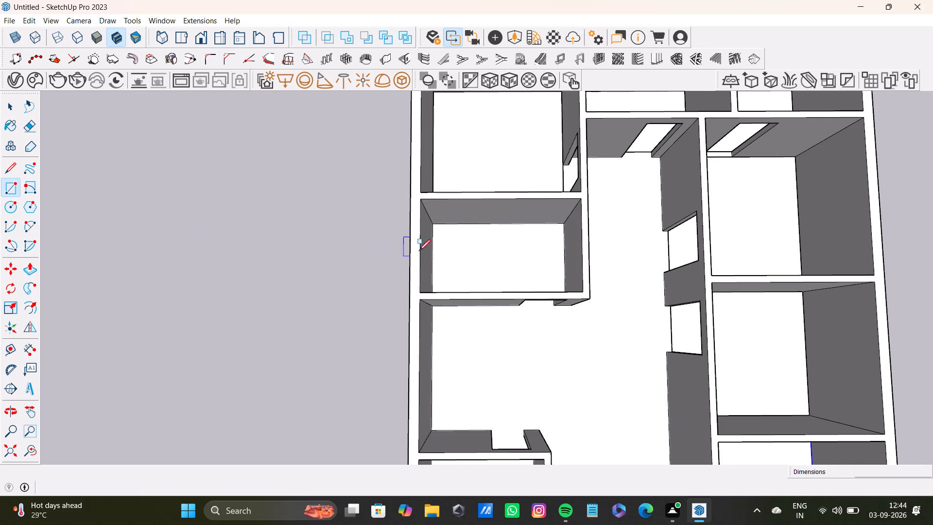
pyautogui.scroll(6, 419, 251)
pyautogui.click(436, 211)
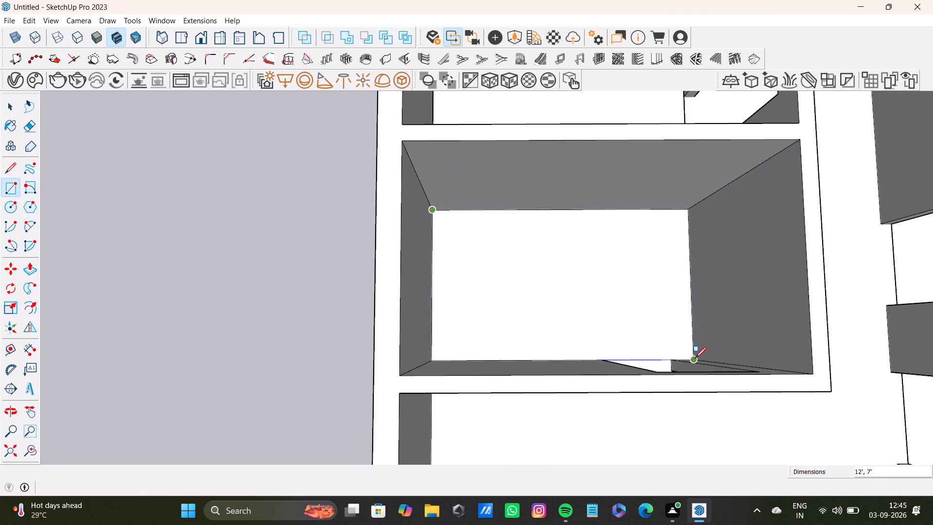
pyautogui.click(695, 358)
# Delete the face filling the doorway opening of the 12' by 7' room.
pyautogui.press('space')
pyautogui.scroll(-2, 607, 323)
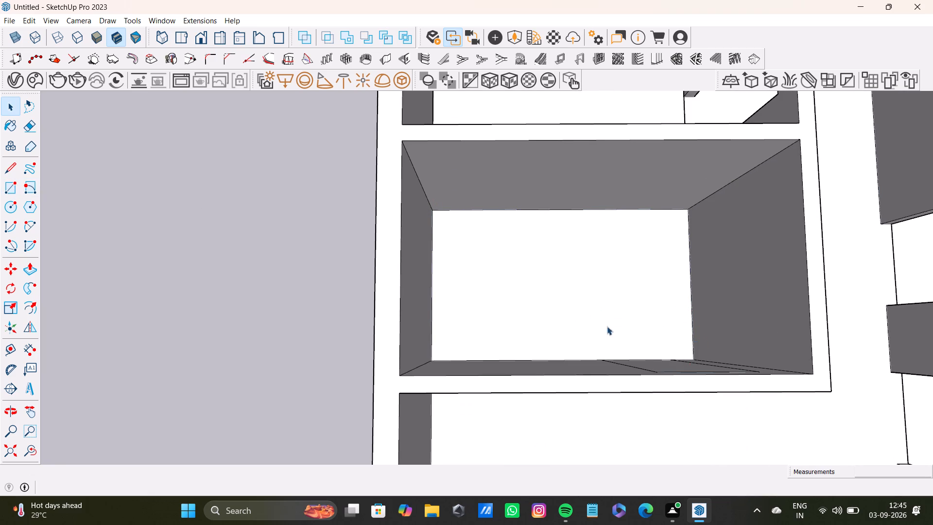
pyautogui.scroll(-2, 607, 326)
pyautogui.moveTo(626, 390); pyautogui.dragTo(577, 214, button='middle')
pyautogui.click(658, 343)
pyautogui.press('Delete')
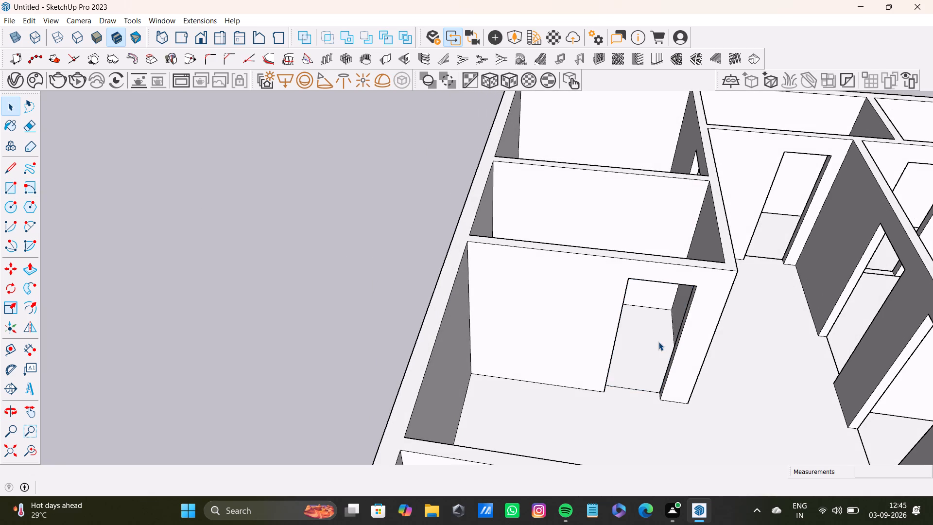
# Make a group from the 12' by 7' room's floor face and its bounding edges.
pyautogui.moveTo(650, 299); pyautogui.dragTo(621, 447, button='middle')
pyautogui.doubleClick(613, 351)
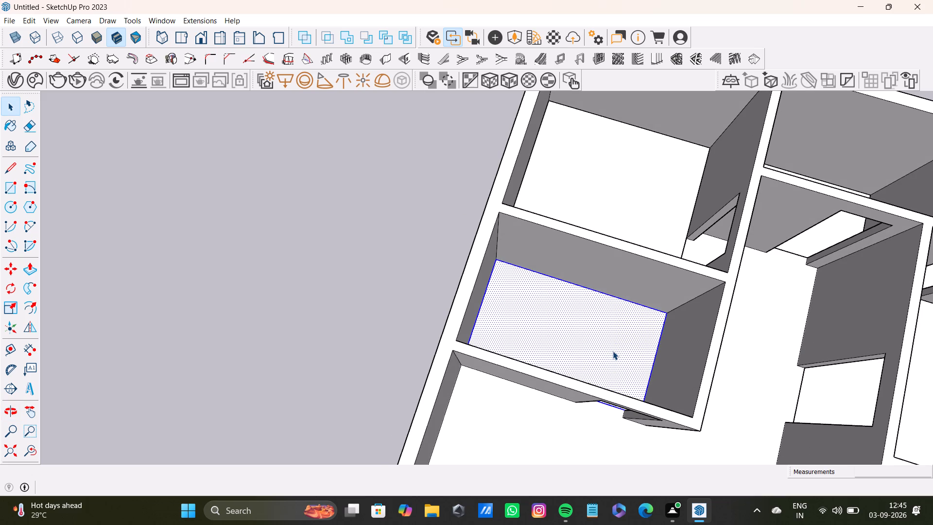
pyautogui.rightClick(613, 351)
pyautogui.rightClick(613, 351)
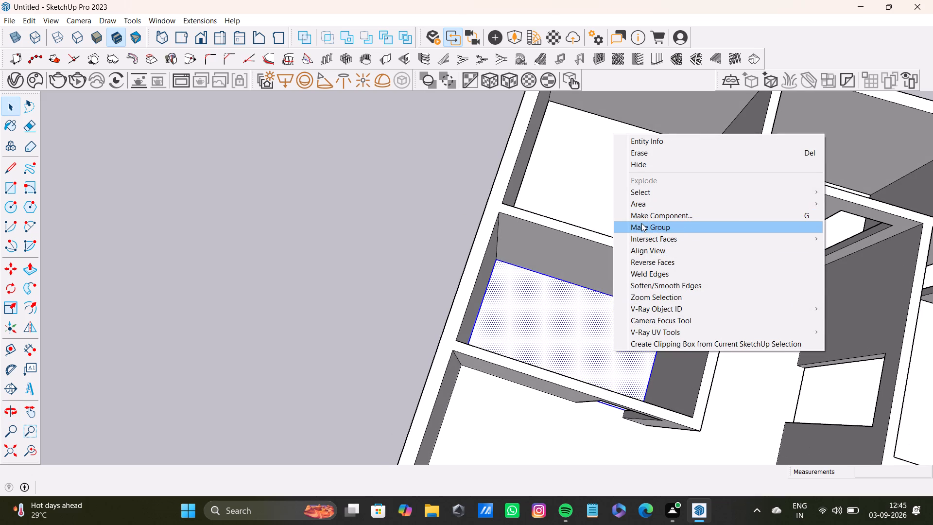
pyautogui.click(641, 223)
# Draw a 12' by 9' floor rectangle between opposite inner base corners of the front corner room nearest the origin.
pyautogui.scroll(-3, 606, 297)
pyautogui.keyDown('shift'); pyautogui.moveTo(608, 297); pyautogui.dragTo(598, 187, button='middle'); pyautogui.keyUp('shift')
pyautogui.scroll(-2, 623, 356)
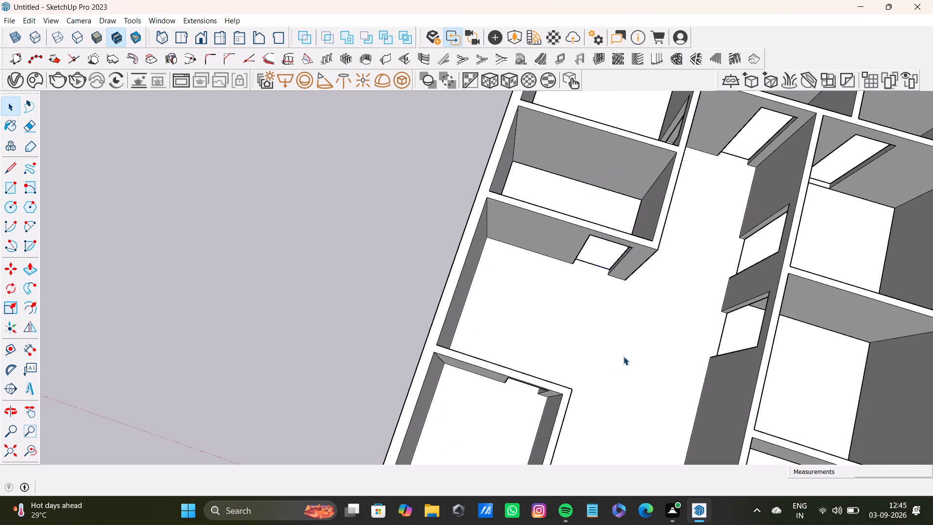
pyautogui.scroll(-1, 623, 356)
pyautogui.moveTo(624, 356); pyautogui.dragTo(667, 299, button='middle')
pyautogui.scroll(-2, 655, 303)
pyautogui.keyDown('shift'); pyautogui.moveTo(653, 304); pyautogui.dragTo(651, 288, button='middle'); pyautogui.keyUp('shift')
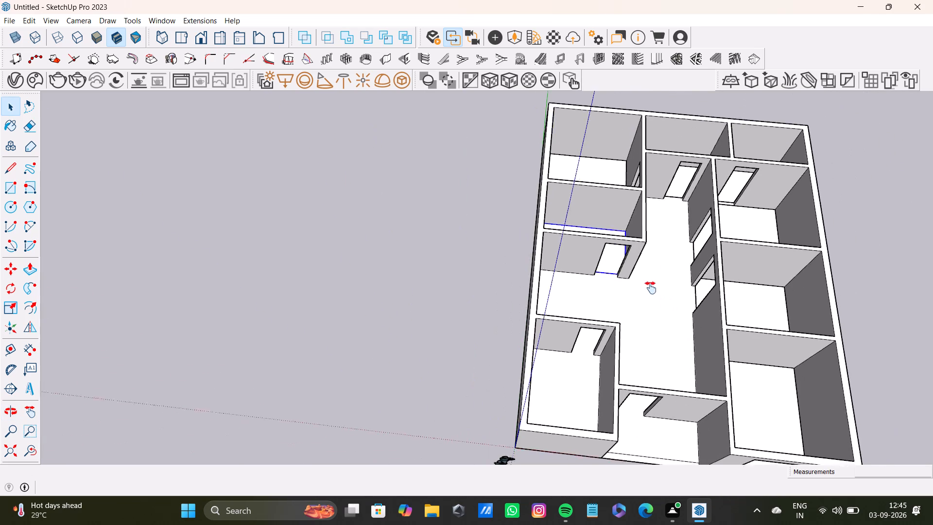
pyautogui.keyDown('shift'); pyautogui.moveTo(651, 288); pyautogui.dragTo(631, 246, button='middle'); pyautogui.keyUp('shift')
pyautogui.scroll(3, 524, 314)
pyautogui.click(11, 187)
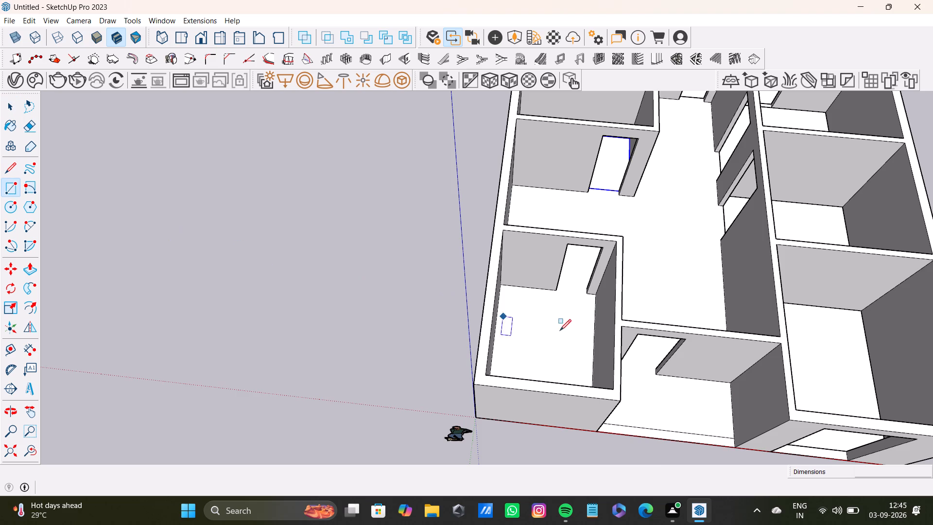
pyautogui.scroll(5, 550, 345)
pyautogui.moveTo(528, 326); pyautogui.dragTo(520, 394, button='middle')
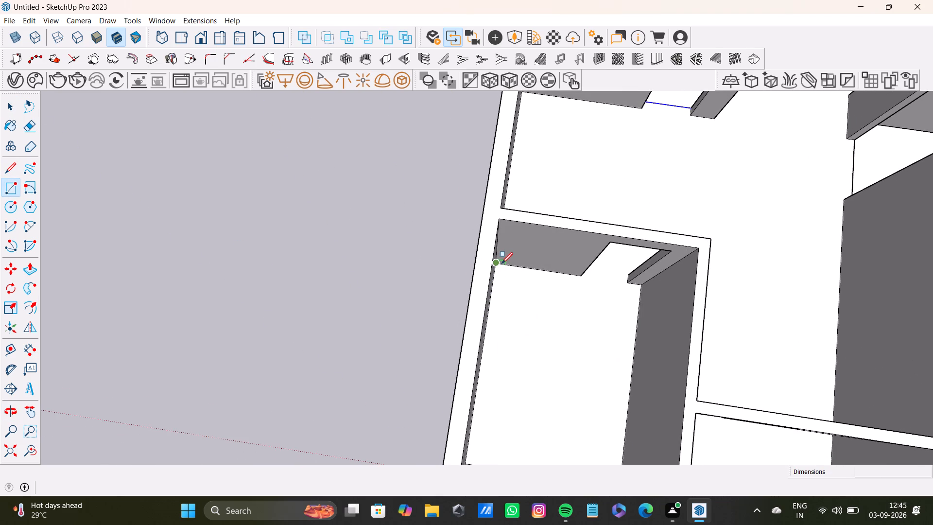
pyautogui.click(500, 263)
pyautogui.scroll(-4, 547, 336)
pyautogui.keyDown('shift'); pyautogui.moveTo(566, 371); pyautogui.dragTo(501, 262, button='middle'); pyautogui.keyUp('shift')
pyautogui.moveTo(512, 276); pyautogui.dragTo(520, 315, button='middle')
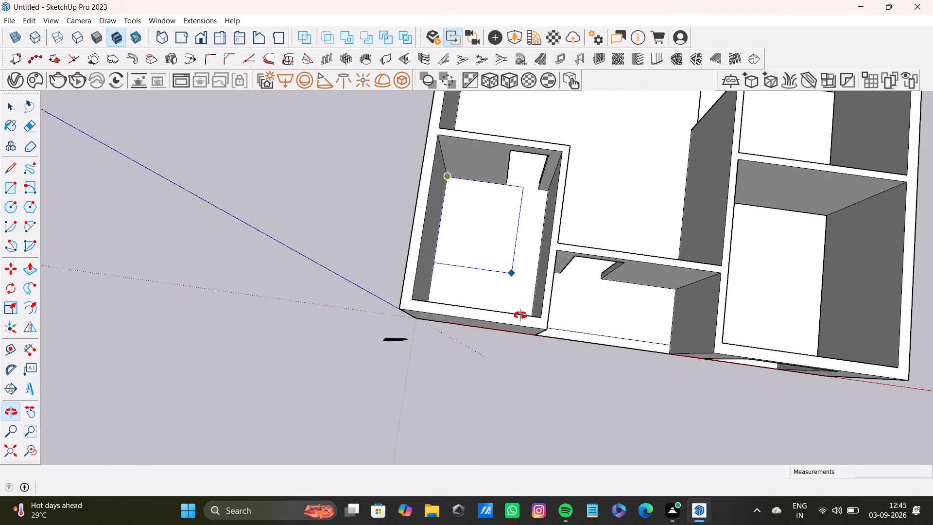
pyautogui.moveTo(520, 315); pyautogui.dragTo(524, 328, button='middle')
pyautogui.click(530, 318)
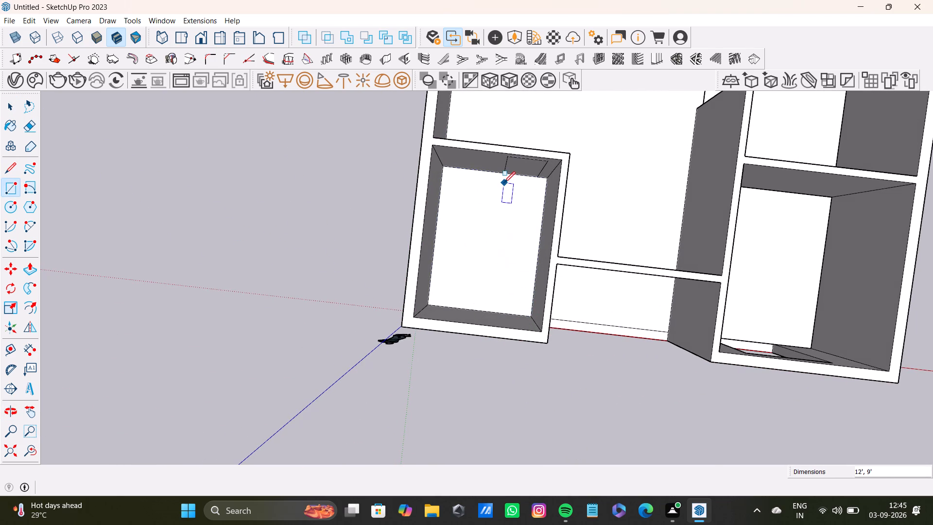
# Delete the face filling the doorway opening of the 12' by 9' room.
pyautogui.press('space')
pyautogui.click(530, 169)
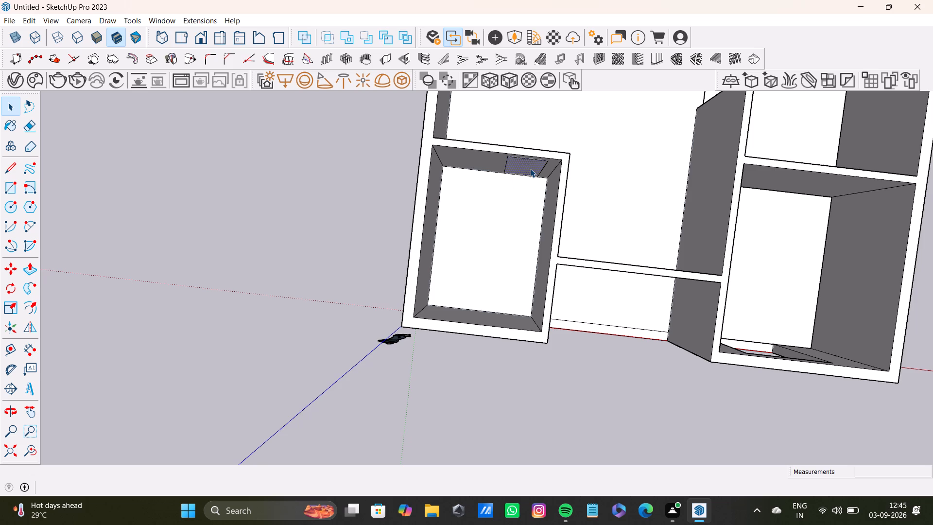
pyautogui.press('Delete')
# Make a group from the 12' by 9' room's floor face and its bounding edges.
pyautogui.rightClick(466, 227)
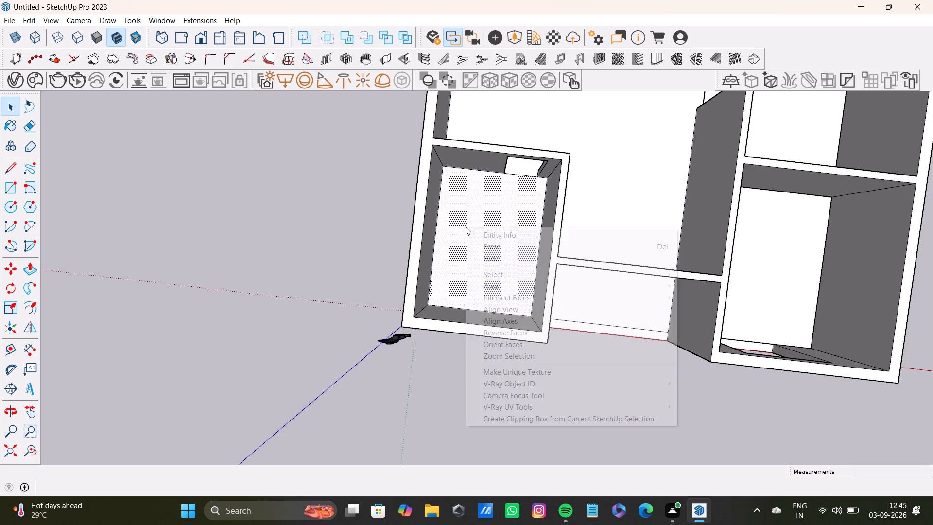
pyautogui.rightClick(466, 227)
pyautogui.doubleClick(468, 263)
pyautogui.doubleClick(468, 263)
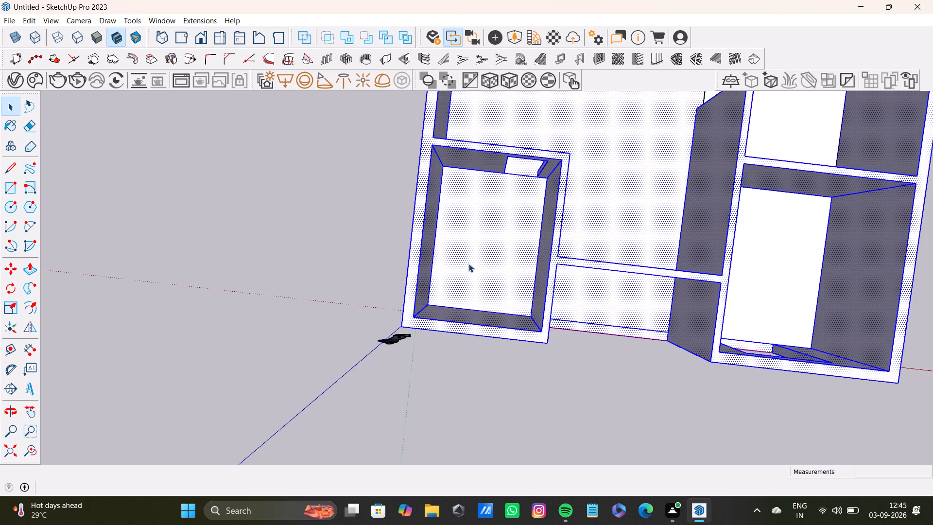
pyautogui.doubleClick(468, 263)
pyautogui.rightClick(468, 263)
pyautogui.rightClick(468, 263)
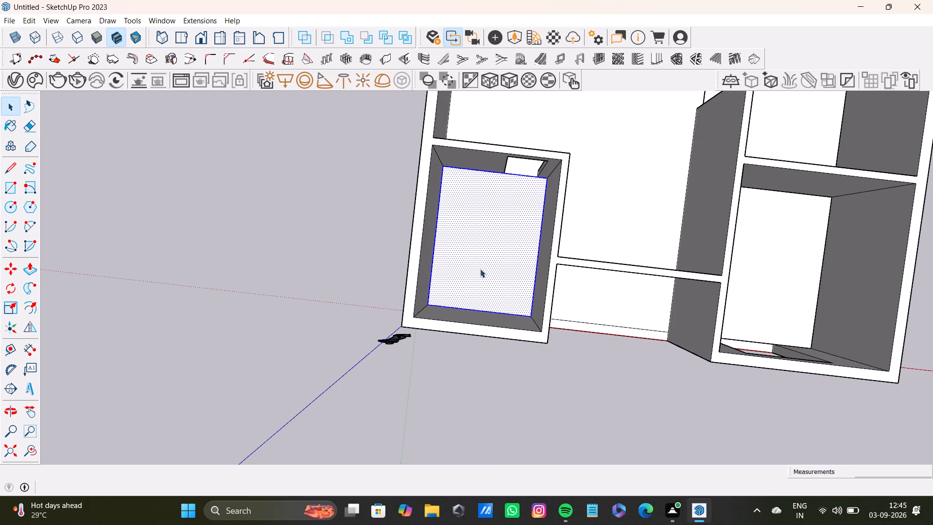
pyautogui.rightClick(480, 269)
pyautogui.click(505, 362)
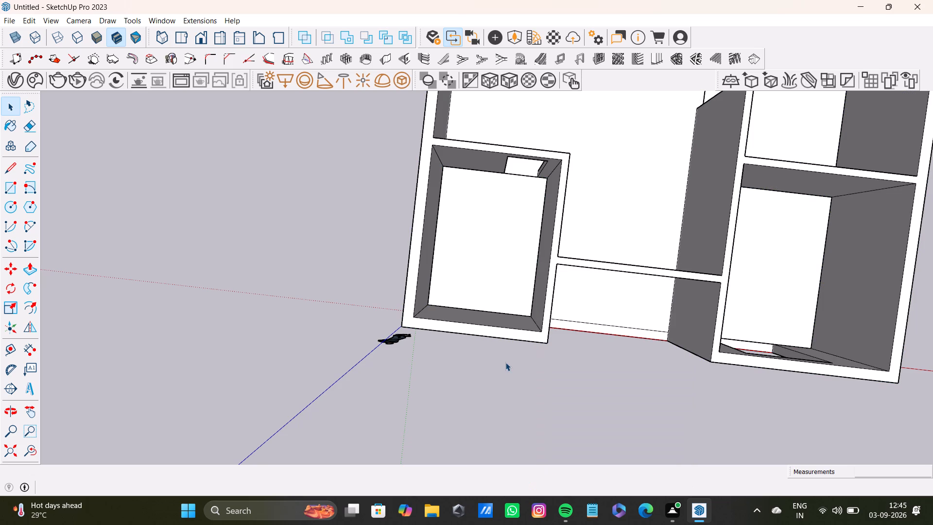
# Draw an 11'6" by 4'10" floor rectangle in the front entrance recess, from its inner base corner to the front floor line.
pyautogui.keyDown('shift'); pyautogui.moveTo(524, 309); pyautogui.dragTo(419, 325, button='middle'); pyautogui.keyUp('shift')
pyautogui.scroll(4, 454, 239)
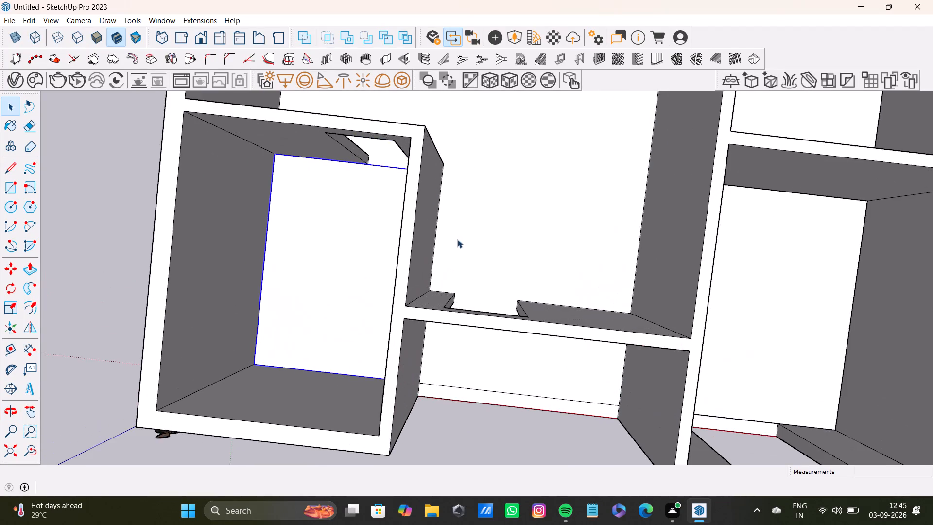
pyautogui.scroll(-9, 458, 240)
pyautogui.doubleClick(497, 203)
pyautogui.scroll(-4, 490, 189)
pyautogui.moveTo(487, 197); pyautogui.dragTo(486, 150, button='middle')
pyautogui.scroll(4, 472, 267)
pyautogui.click(11, 185)
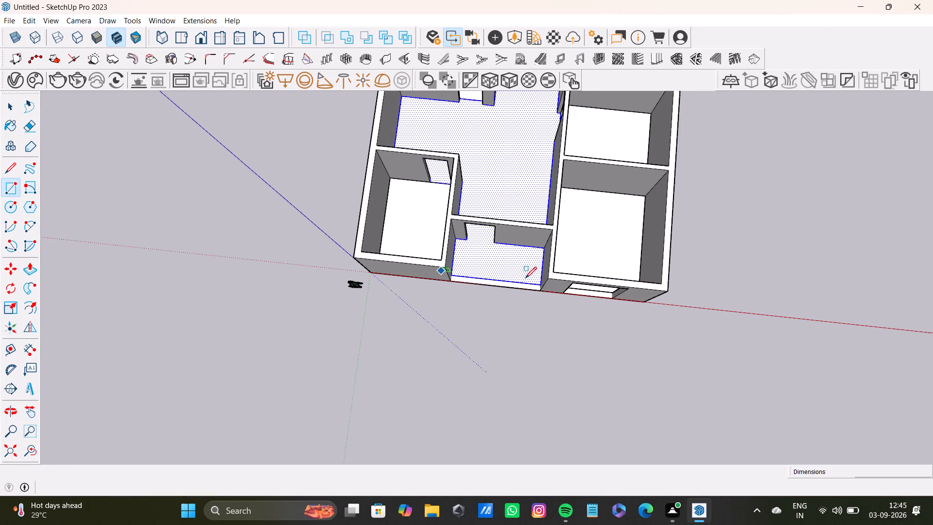
pyautogui.scroll(12, 418, 253)
pyautogui.click(476, 220)
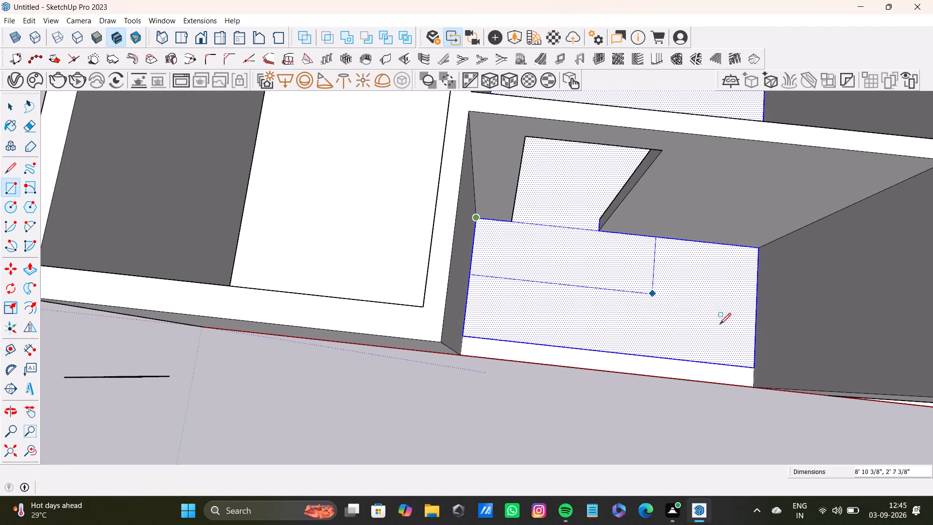
pyautogui.click(752, 367)
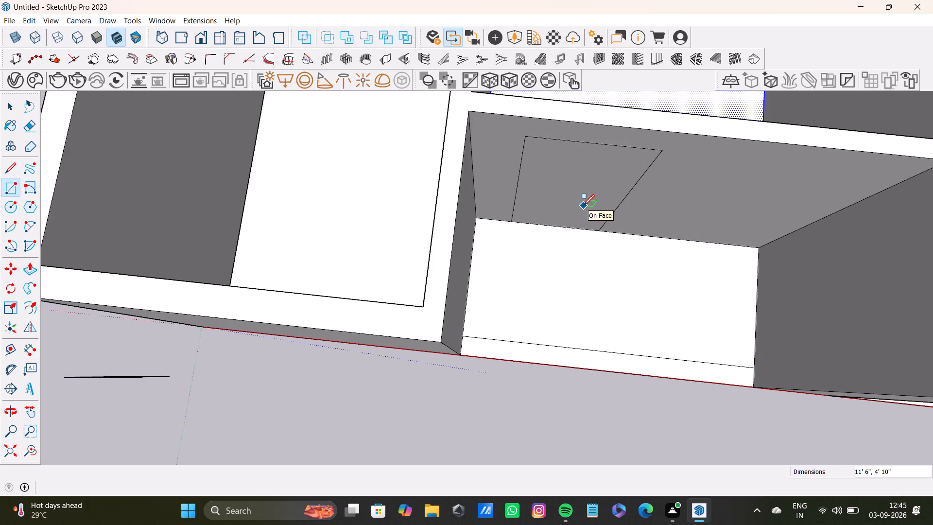
# Delete the face filling the entrance doorway opening at the back of the recess.
pyautogui.press('space')
pyautogui.click(583, 206)
pyautogui.press('Delete')
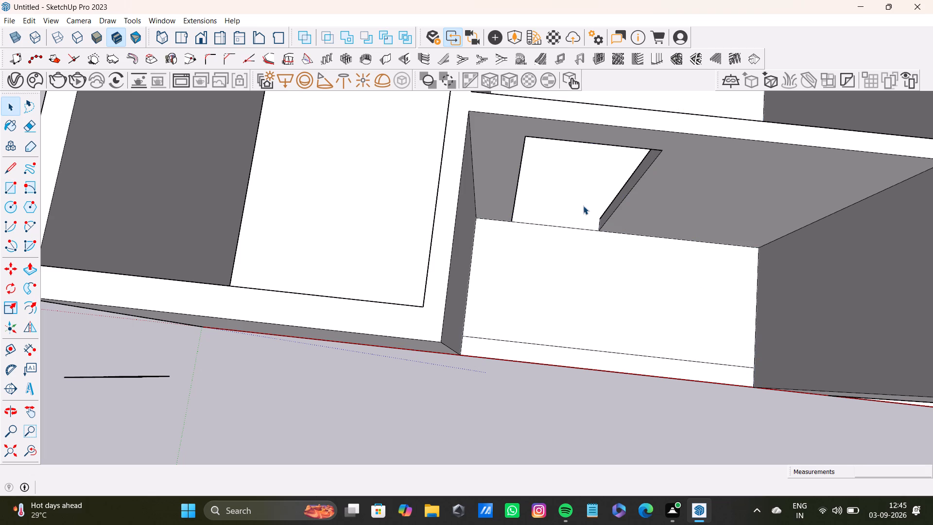
# Make a group from the entrance recess's 11'6" by 4'10" floor face and its bounding edges.
pyautogui.doubleClick(581, 312)
pyautogui.rightClick(583, 313)
pyautogui.rightClick(583, 313)
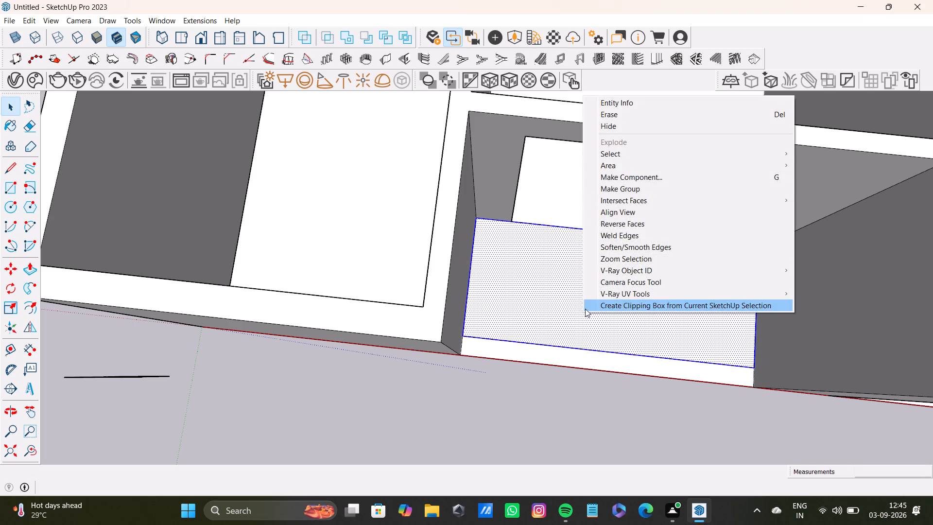
pyautogui.click(615, 186)
# Make a group from the irregular central hall's floor face and its bounding edges.
pyautogui.scroll(-8, 449, 273)
pyautogui.keyDown('shift'); pyautogui.moveTo(454, 252); pyautogui.dragTo(396, 387, button='middle'); pyautogui.keyUp('shift')
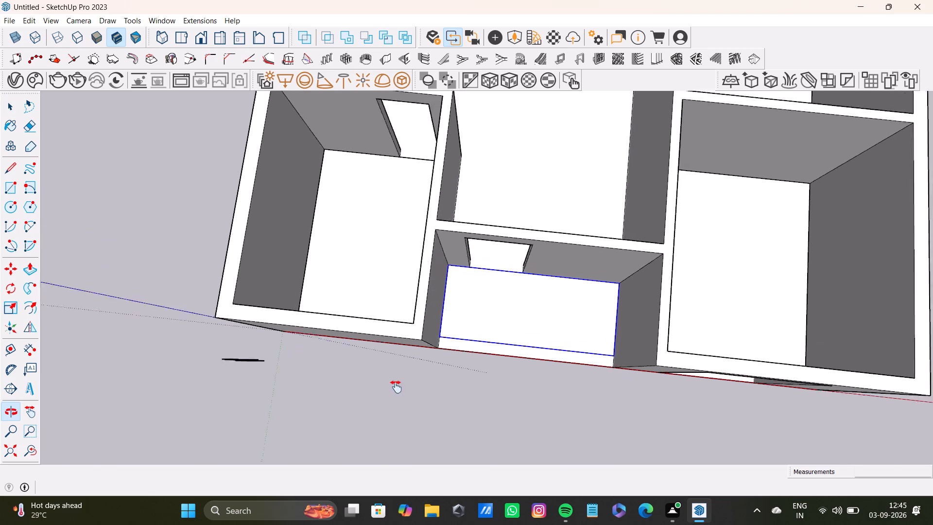
pyautogui.keyDown('shift'); pyautogui.moveTo(396, 387); pyautogui.dragTo(393, 397, button='middle'); pyautogui.keyUp('shift')
pyautogui.doubleClick(477, 231)
pyautogui.scroll(-8, 476, 235)
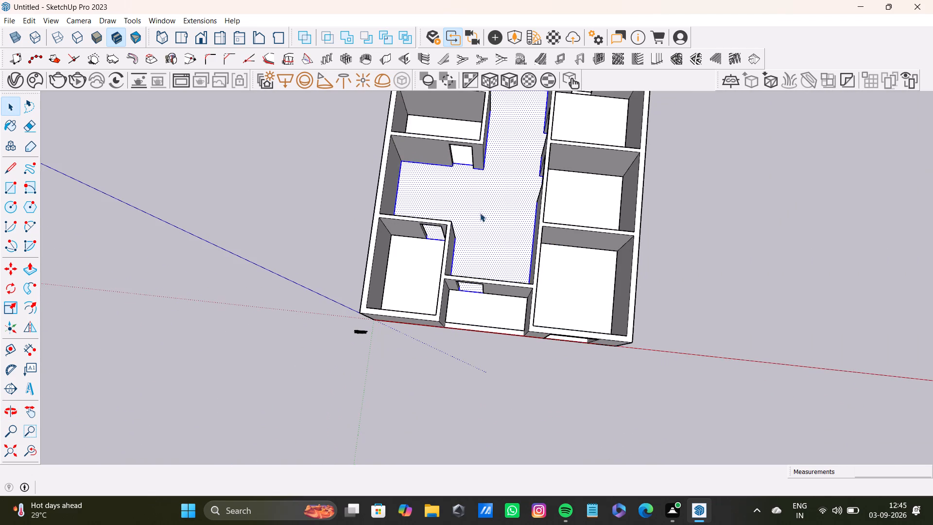
pyautogui.scroll(-3, 485, 201)
pyautogui.rightClick(502, 216)
pyautogui.rightClick(502, 216)
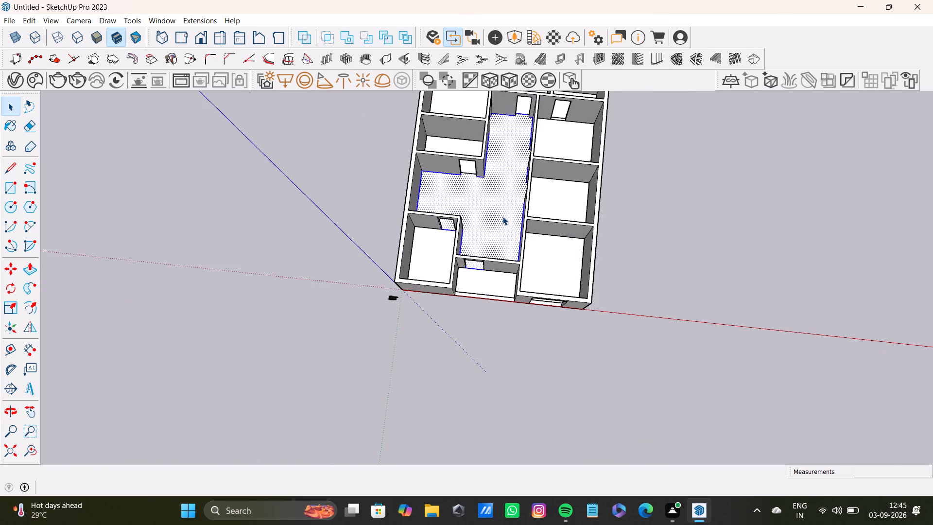
pyautogui.rightClick(498, 223)
pyautogui.rightClick(498, 223)
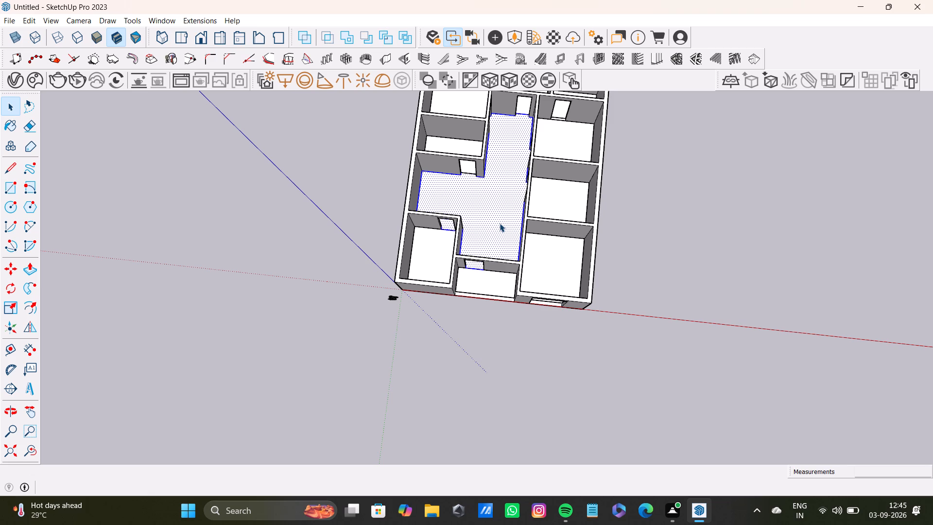
pyautogui.rightClick(500, 223)
pyautogui.rightClick(500, 223)
pyautogui.rightClick(500, 223)
pyautogui.click(553, 316)
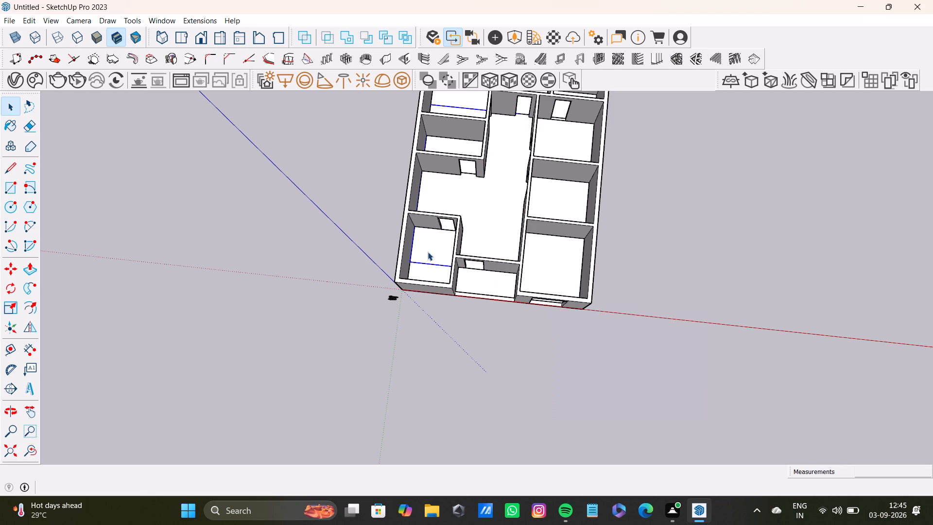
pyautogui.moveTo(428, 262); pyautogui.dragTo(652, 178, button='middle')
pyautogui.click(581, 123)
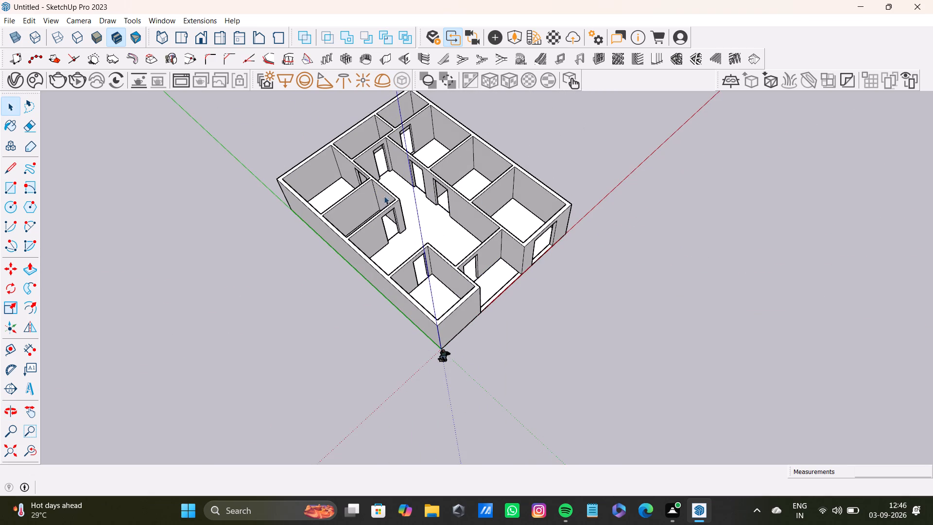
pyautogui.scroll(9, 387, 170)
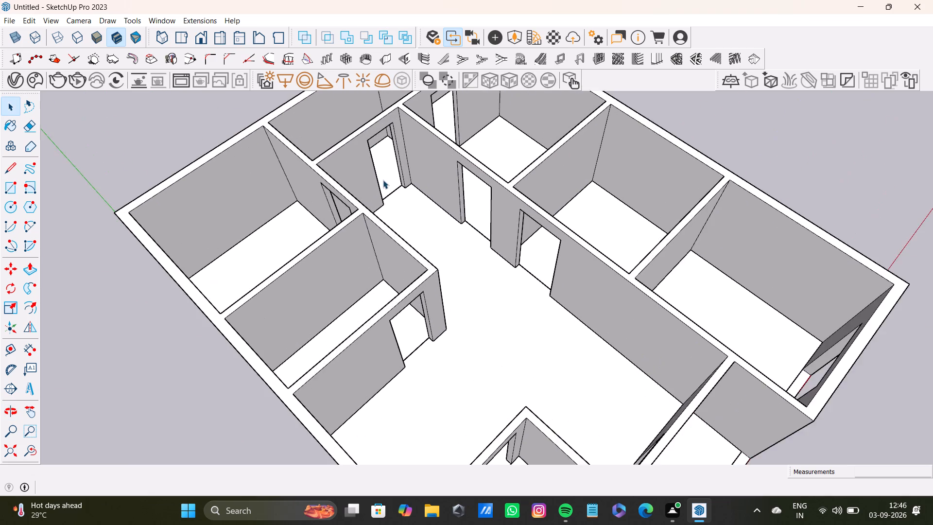
# Examine the house's rooms, doorways and floors from above and from several sides.
pyautogui.scroll(2, 383, 180)
pyautogui.scroll(-15, 381, 195)
pyautogui.moveTo(417, 222); pyautogui.dragTo(260, 204, button='middle')
pyautogui.scroll(4, 545, 170)
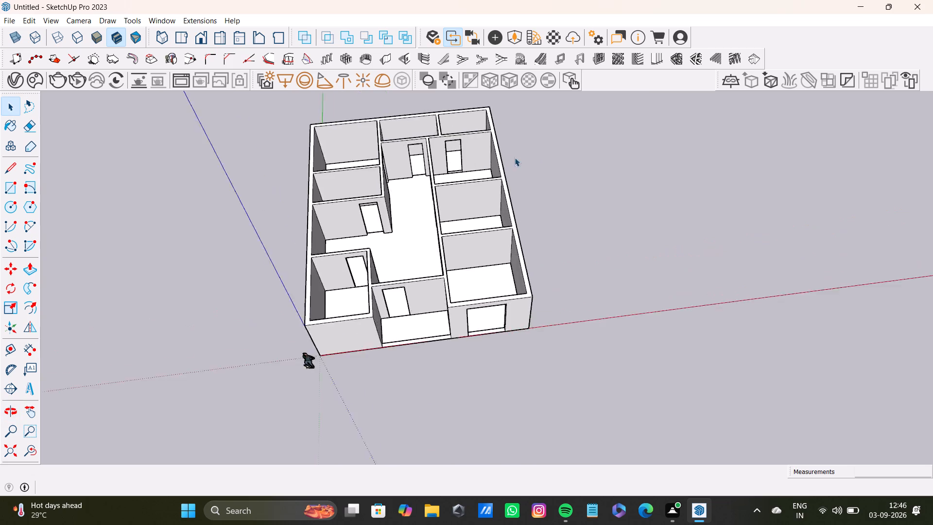
pyautogui.scroll(10, 515, 157)
pyautogui.scroll(-9, 406, 124)
pyautogui.keyDown('shift'); pyautogui.moveTo(420, 138); pyautogui.dragTo(449, 243, button='middle'); pyautogui.keyUp('shift')
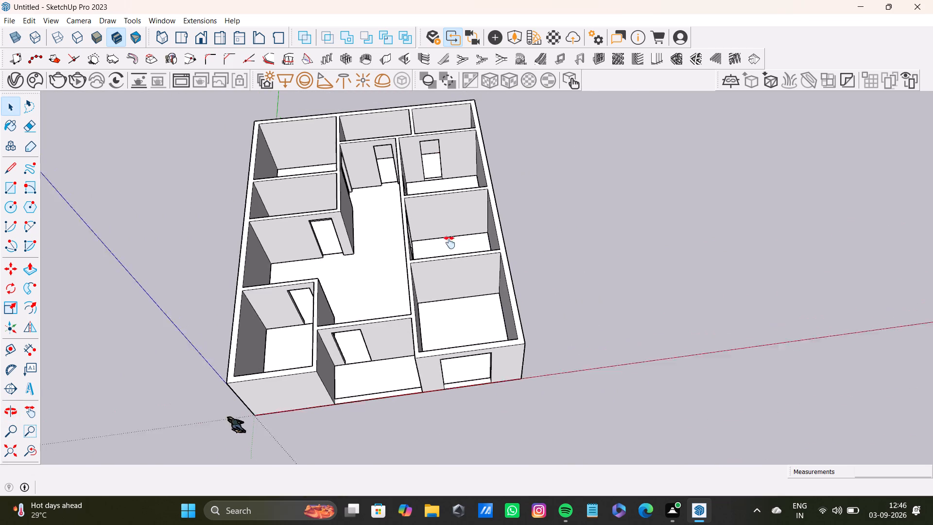
pyautogui.keyDown('shift'); pyautogui.moveTo(449, 243); pyautogui.dragTo(450, 334, button='middle'); pyautogui.keyUp('shift')
pyautogui.scroll(-8, 422, 338)
pyautogui.moveTo(429, 358); pyautogui.dragTo(539, 239, button='middle')
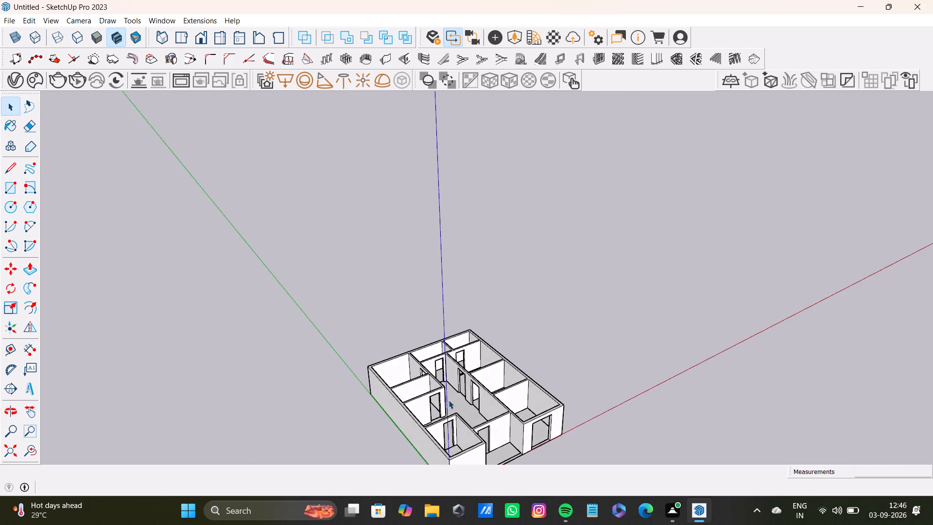
pyautogui.moveTo(449, 400); pyautogui.dragTo(567, 372, button='middle')
pyautogui.keyDown('shift'); pyautogui.moveTo(535, 379); pyautogui.dragTo(503, 295, button='middle'); pyautogui.keyUp('shift')
pyautogui.scroll(4, 473, 348)
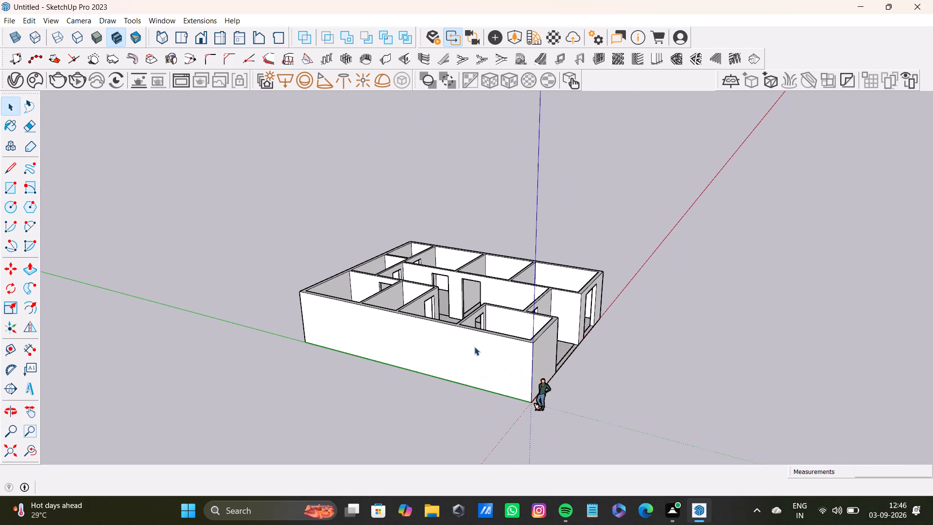
pyautogui.scroll(6, 476, 323)
pyautogui.moveTo(423, 321); pyautogui.dragTo(419, 390, button='middle')
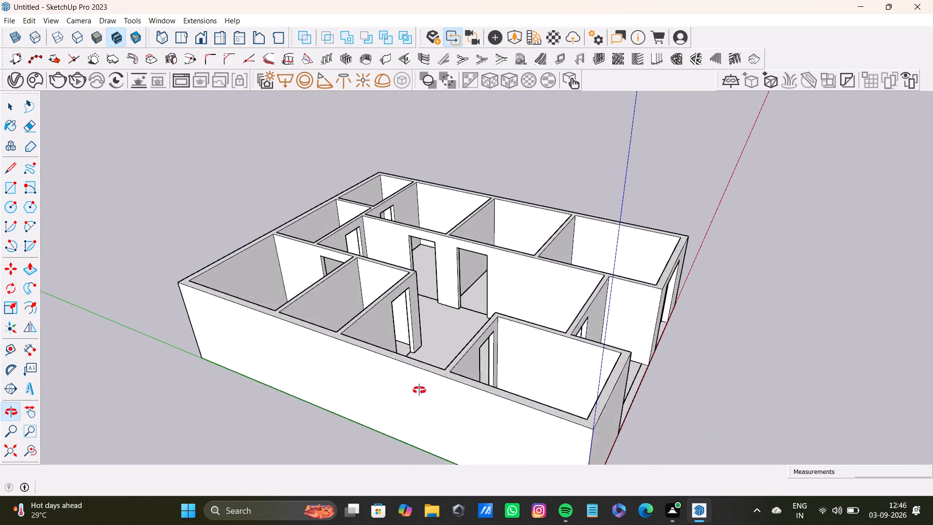
pyautogui.moveTo(419, 390); pyautogui.dragTo(410, 431, button='middle')
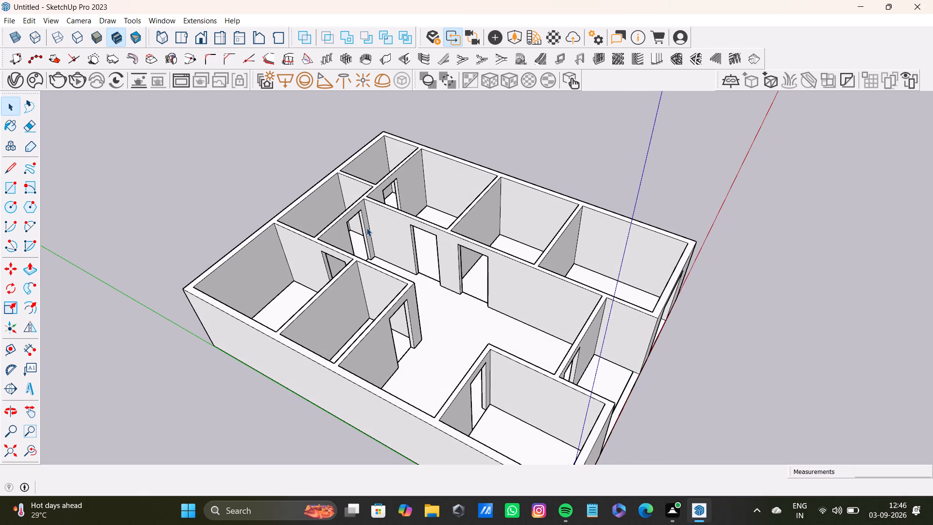
pyautogui.scroll(-4, 392, 241)
pyautogui.moveTo(407, 255); pyautogui.dragTo(244, 281, button='middle')
pyautogui.scroll(5, 460, 259)
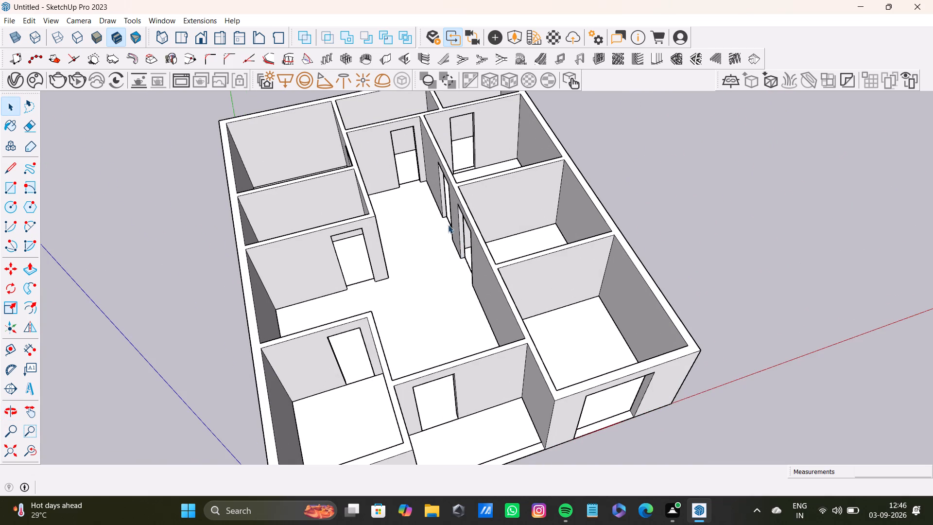
pyautogui.scroll(-3, 457, 225)
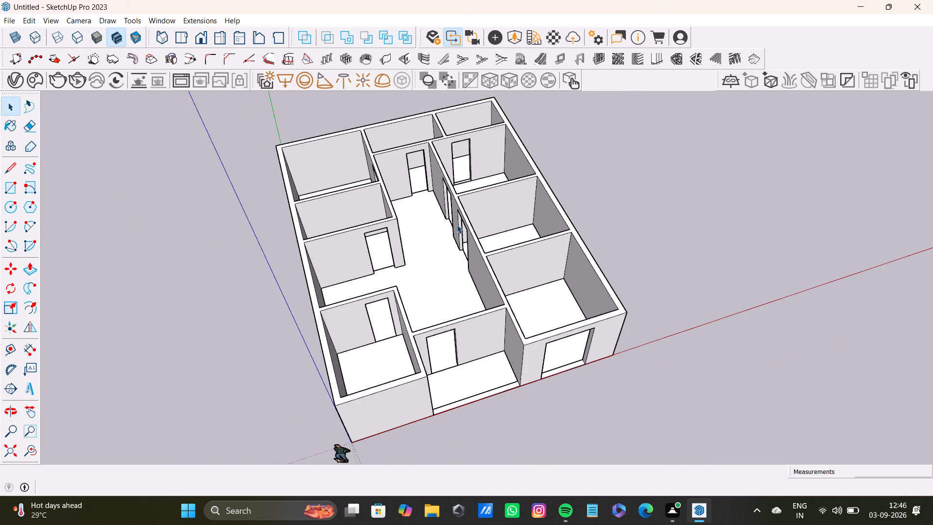
pyautogui.scroll(-6, 457, 225)
pyautogui.scroll(17, 456, 225)
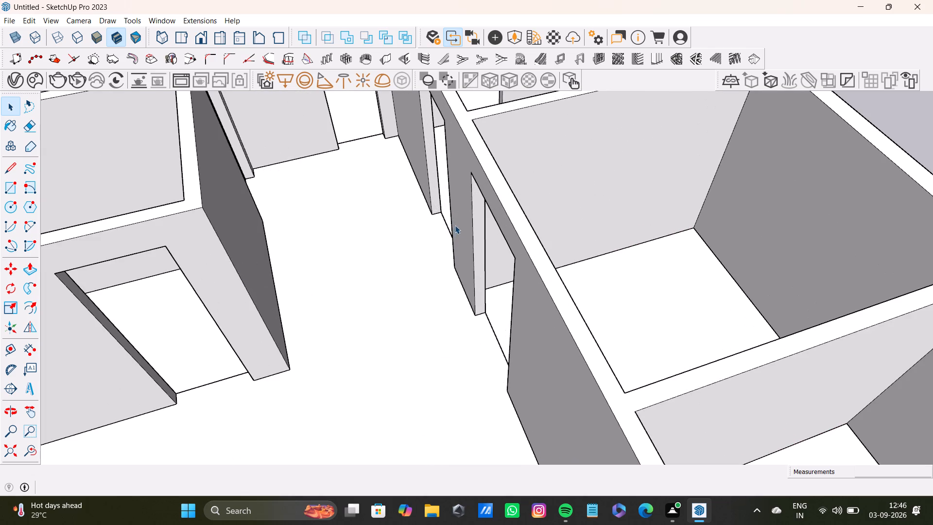
pyautogui.scroll(-8, 456, 226)
pyautogui.moveTo(456, 245); pyautogui.dragTo(348, 275, button='middle')
pyautogui.scroll(8, 419, 285)
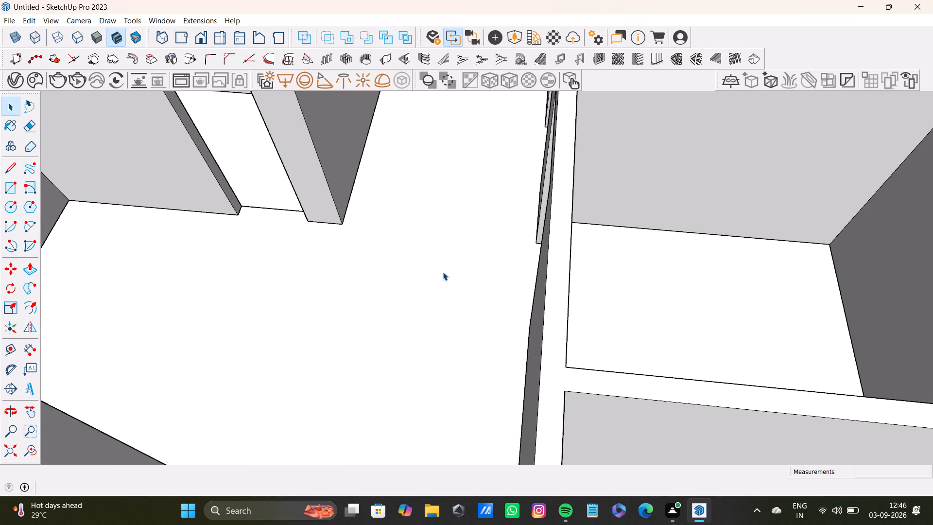
pyautogui.scroll(-9, 443, 272)
pyautogui.scroll(6, 373, 253)
# Open the floor group seen through the doorway beside the central hall to check its face, and close it again.
pyautogui.doubleClick(366, 227)
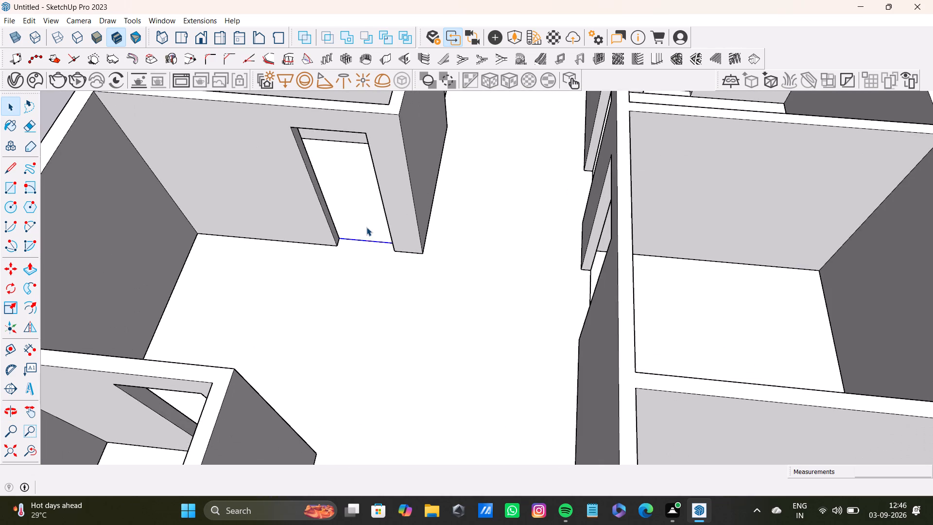
pyautogui.click(366, 227)
pyautogui.scroll(-10, 360, 256)
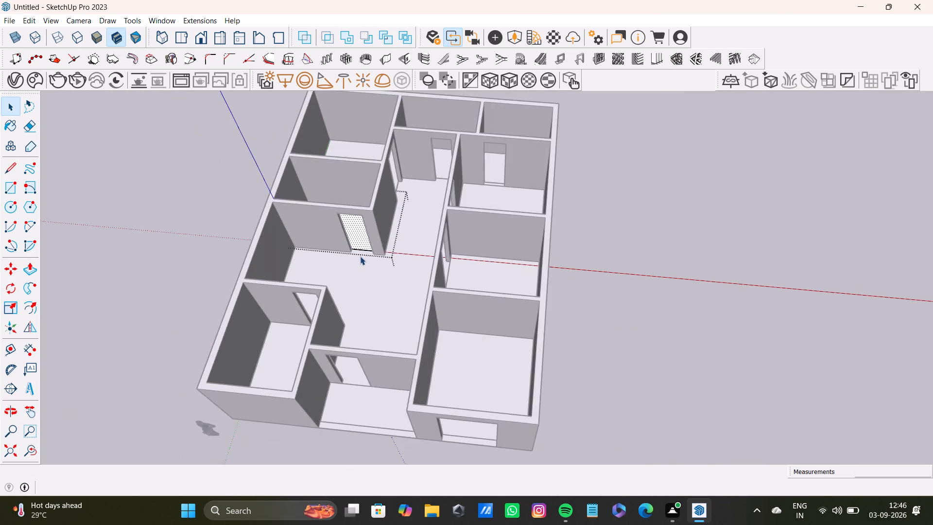
pyautogui.scroll(-3, 360, 256)
pyautogui.click(550, 224)
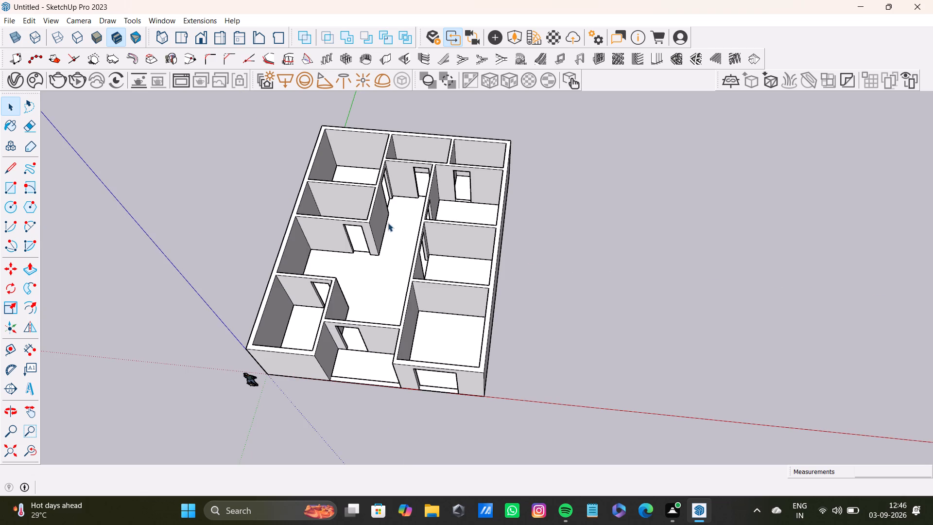
# Check the floor groups of the two small rear rooms by opening them for editing and closing them again.
pyautogui.scroll(7, 386, 216)
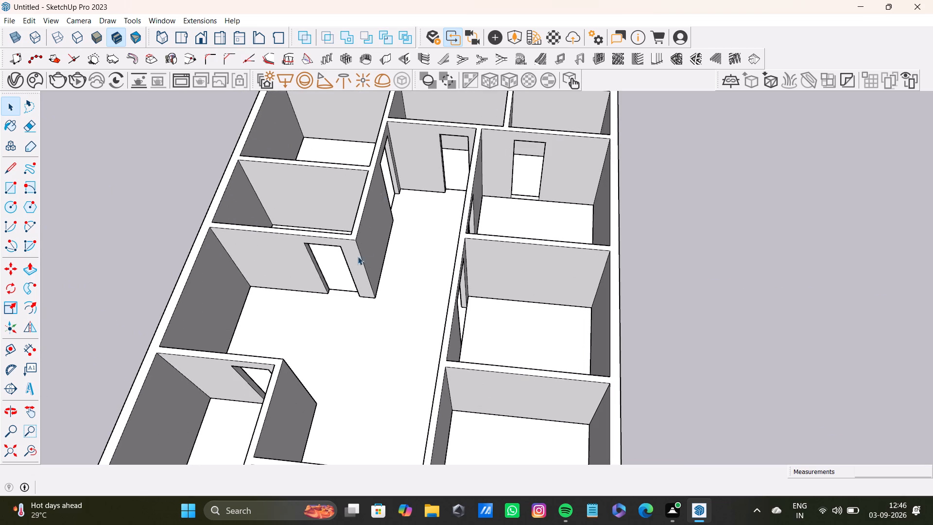
pyautogui.keyDown('shift'); pyautogui.scroll(-4, 346, 257); pyautogui.keyUp('shift')
pyautogui.moveTo(405, 281); pyautogui.dragTo(424, 389, button='middle')
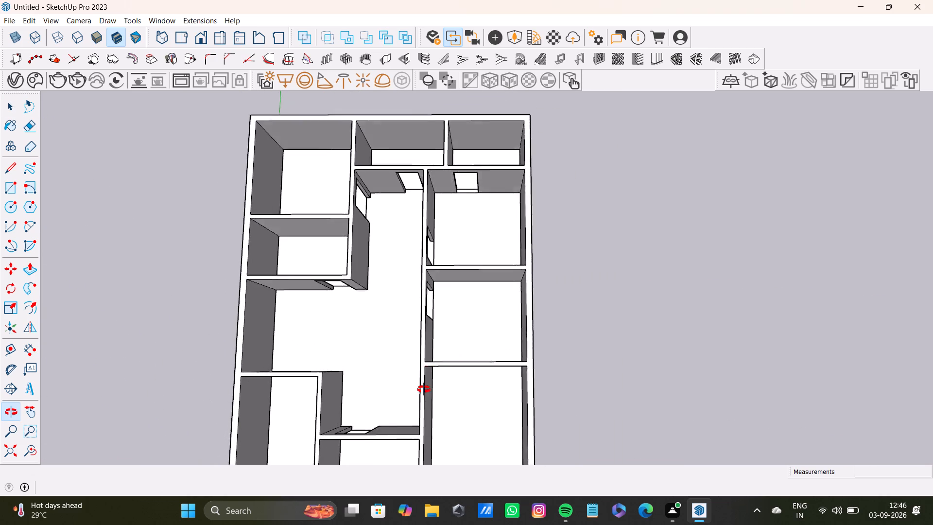
pyautogui.moveTo(424, 389); pyautogui.dragTo(421, 414, button='middle')
pyautogui.scroll(4, 387, 216)
pyautogui.scroll(-3, 379, 198)
pyautogui.moveTo(383, 199); pyautogui.dragTo(379, 273, button='middle')
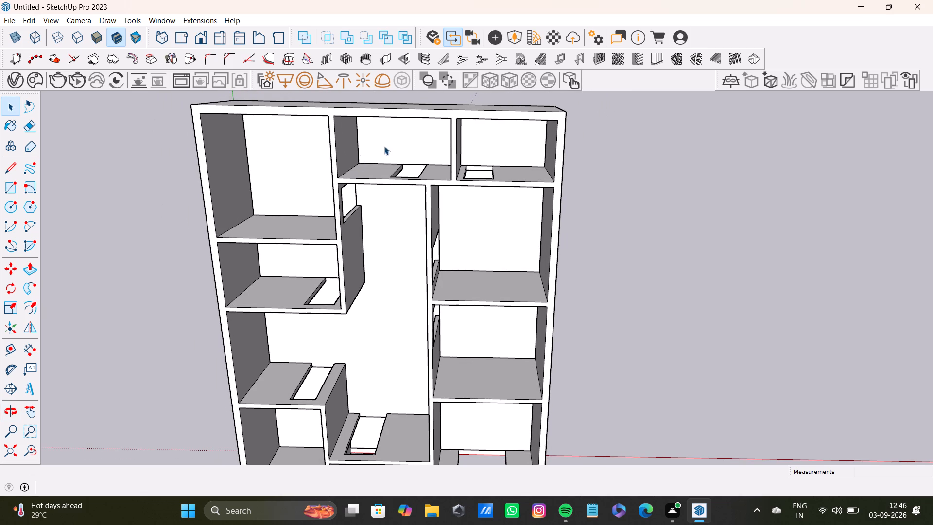
pyautogui.click(396, 141)
pyautogui.doubleClick(401, 140)
pyautogui.tripleClick(488, 138)
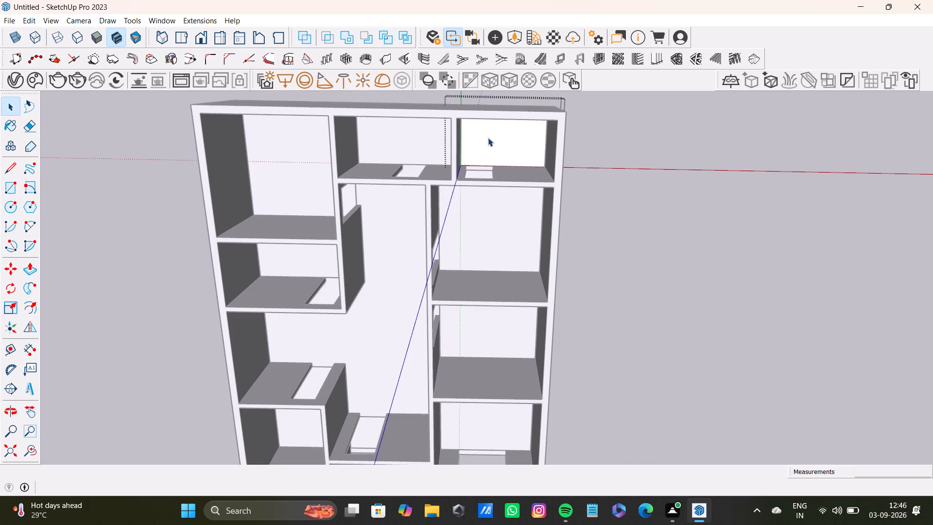
pyautogui.click(625, 198)
# Examine the house from the front, around its outer walls and from the rear, checking walls and door openings.
pyautogui.scroll(-4, 439, 314)
pyautogui.moveTo(439, 329); pyautogui.dragTo(445, 127, button='middle')
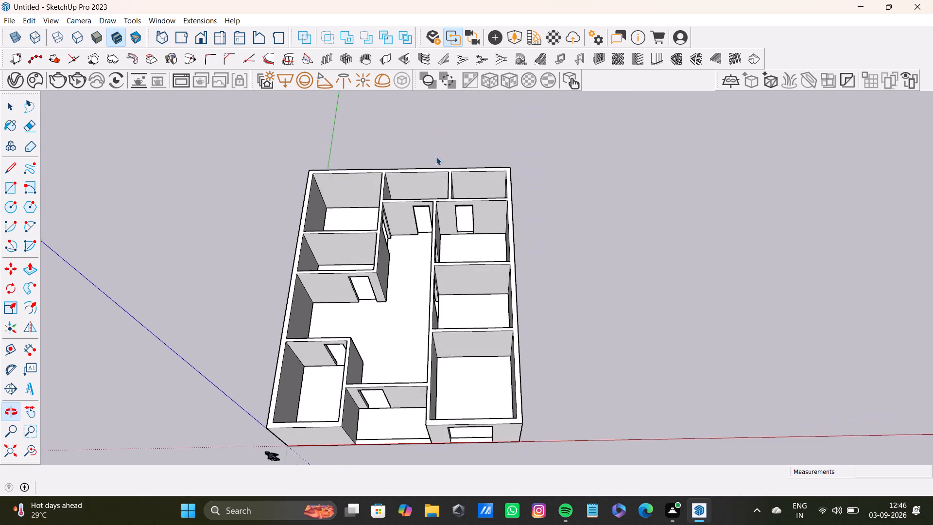
pyautogui.moveTo(377, 369); pyautogui.dragTo(452, 254, button='middle')
pyautogui.scroll(3, 356, 388)
pyautogui.moveTo(361, 368); pyautogui.dragTo(244, 296, button='middle')
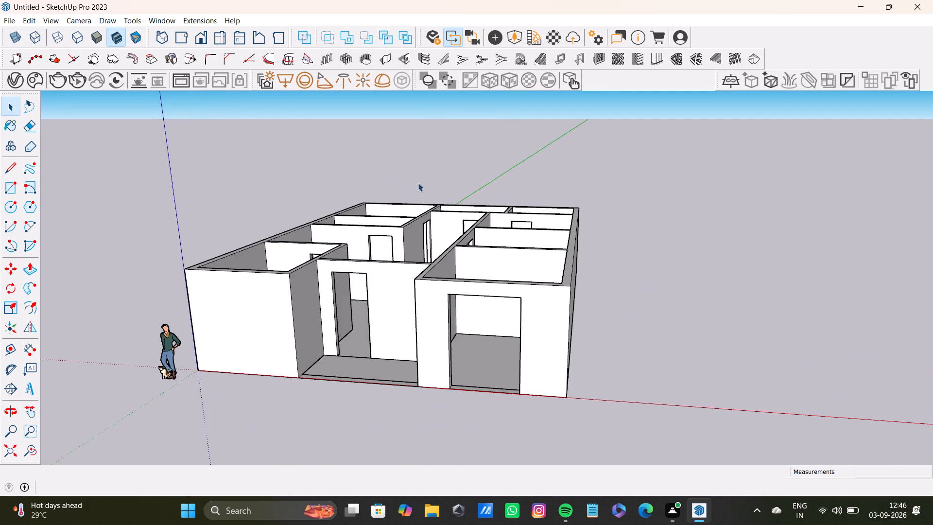
pyautogui.scroll(-4, 403, 270)
pyautogui.moveTo(451, 311); pyautogui.dragTo(513, 272, button='middle')
pyautogui.scroll(5, 432, 277)
pyautogui.moveTo(428, 274); pyautogui.dragTo(386, 356, button='middle')
pyautogui.scroll(-8, 338, 260)
pyautogui.moveTo(352, 269); pyautogui.dragTo(573, 220, button='middle')
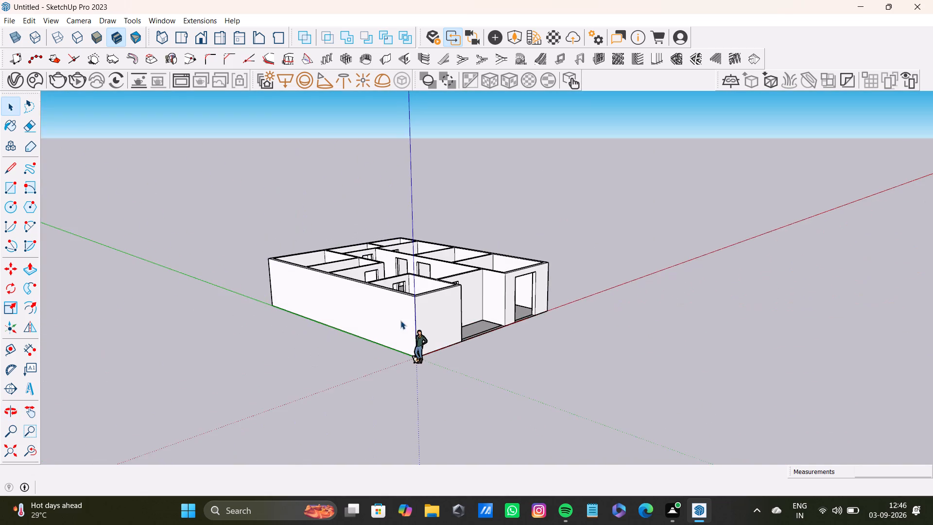
pyautogui.moveTo(400, 320); pyautogui.dragTo(564, 437, button='middle')
pyautogui.moveTo(377, 340); pyautogui.dragTo(605, 373, button='middle')
pyautogui.scroll(1, 416, 373)
pyautogui.moveTo(416, 373); pyautogui.dragTo(513, 293, button='middle')
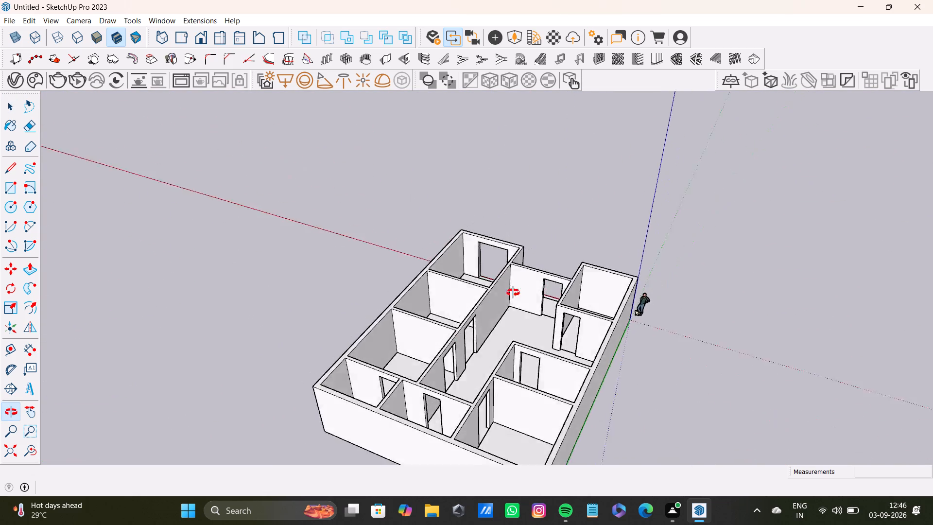
pyautogui.moveTo(513, 293); pyautogui.dragTo(525, 286, button='middle')
pyautogui.scroll(1, 446, 375)
pyautogui.scroll(-12, 446, 375)
pyautogui.scroll(1, 446, 375)
pyautogui.moveTo(446, 375); pyautogui.dragTo(616, 322, button='middle')
pyautogui.scroll(4, 435, 384)
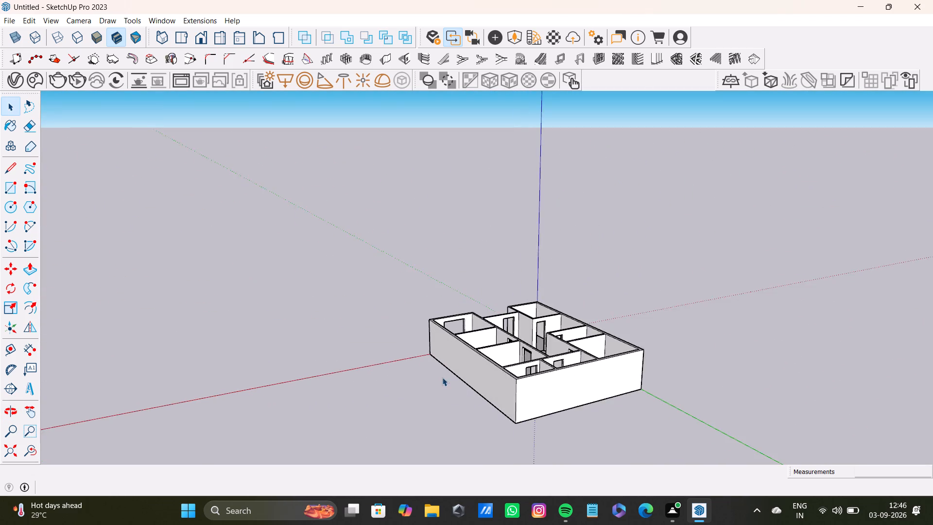
pyautogui.moveTo(444, 376); pyautogui.dragTo(645, 443, button='middle')
pyautogui.scroll(7, 508, 299)
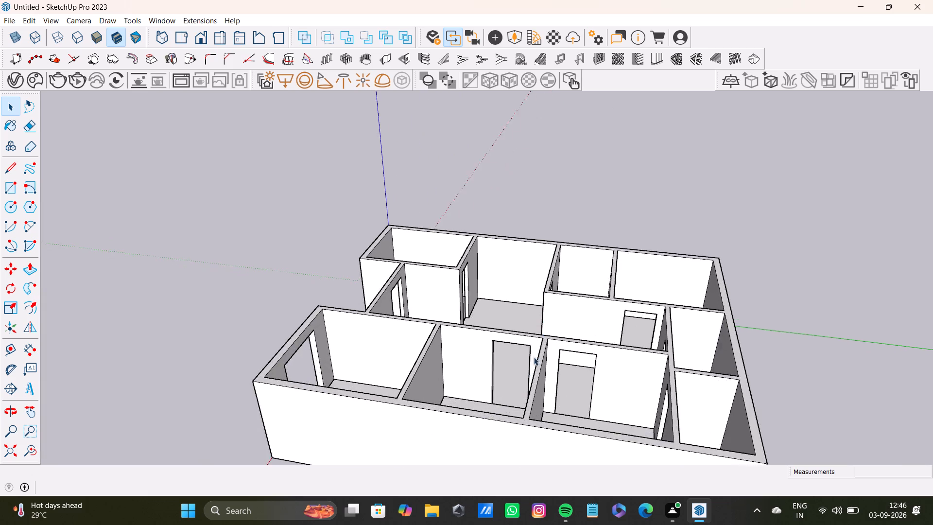
pyautogui.scroll(4, 534, 357)
pyautogui.scroll(-13, 524, 374)
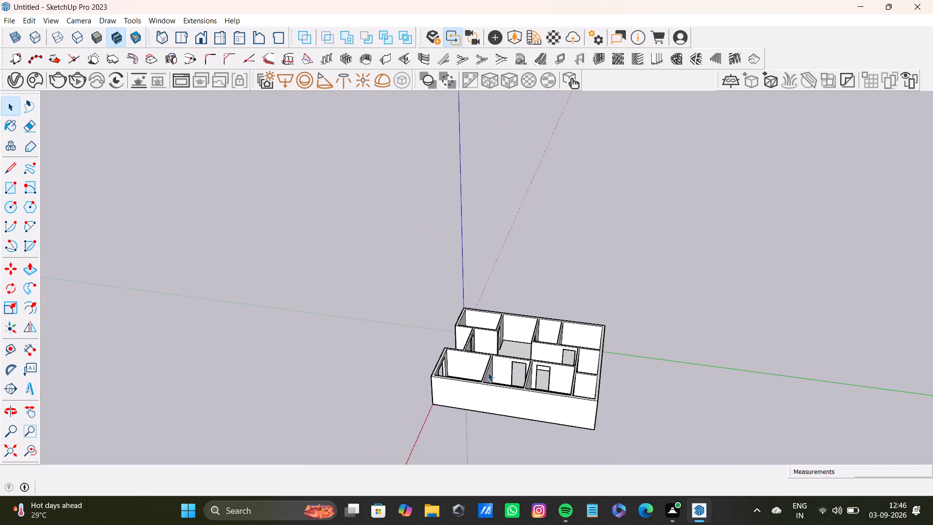
# Examine the front side of the house, including the entrance recess, its doorway and the wide front opening.
pyautogui.moveTo(488, 372); pyautogui.dragTo(681, 369, button='middle')
pyautogui.scroll(14, 449, 348)
pyautogui.moveTo(512, 366); pyautogui.dragTo(601, 378, button='middle')
pyautogui.scroll(3, 551, 367)
pyautogui.scroll(-8, 533, 367)
pyautogui.moveTo(532, 367); pyautogui.dragTo(582, 374, button='middle')
pyautogui.scroll(4, 555, 324)
pyautogui.scroll(-9, 536, 309)
pyautogui.moveTo(574, 339); pyautogui.dragTo(612, 342, button='middle')
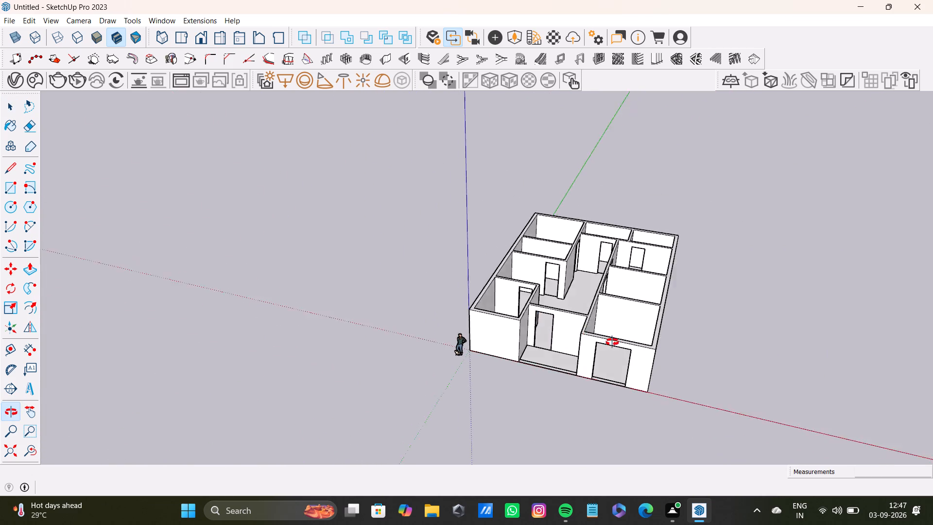
pyautogui.moveTo(612, 342); pyautogui.dragTo(638, 347, button='middle')
pyautogui.scroll(7, 585, 309)
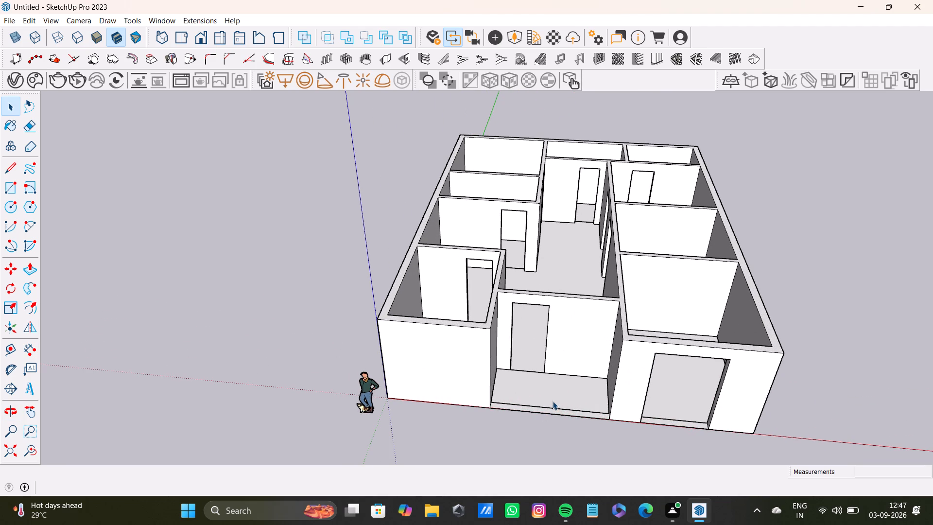
pyautogui.scroll(-6, 528, 373)
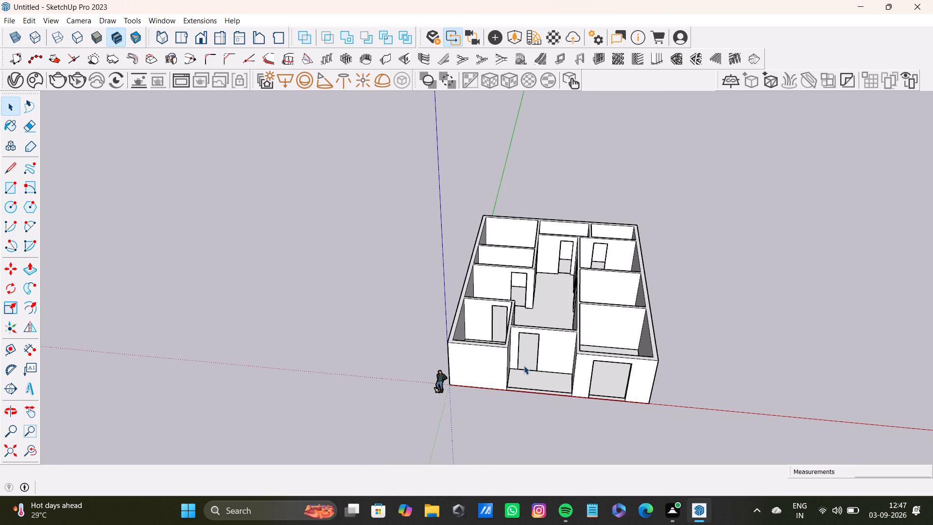
pyautogui.keyDown('shift'); pyautogui.moveTo(527, 346); pyautogui.dragTo(414, 369, button='middle'); pyautogui.keyUp('shift')
pyautogui.scroll(4, 409, 381)
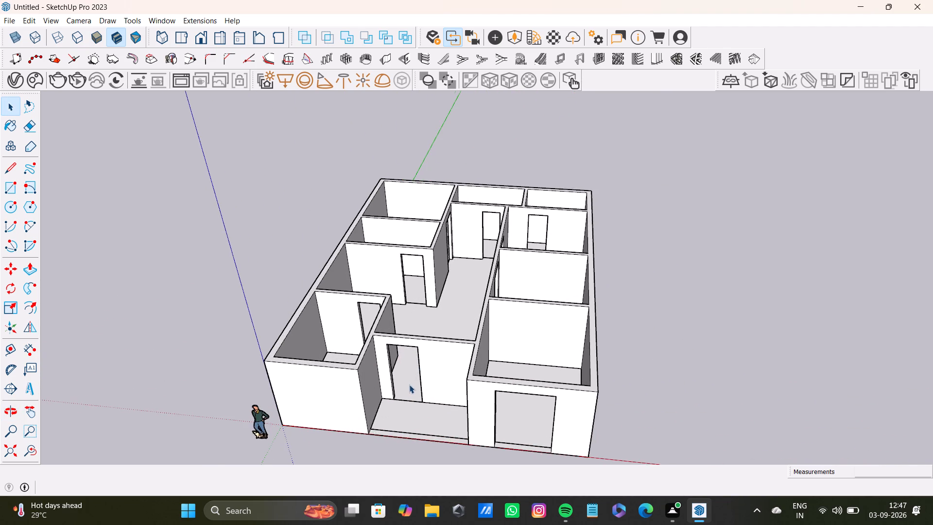
pyautogui.scroll(3, 412, 385)
pyautogui.moveTo(418, 378); pyautogui.dragTo(512, 308, button='middle')
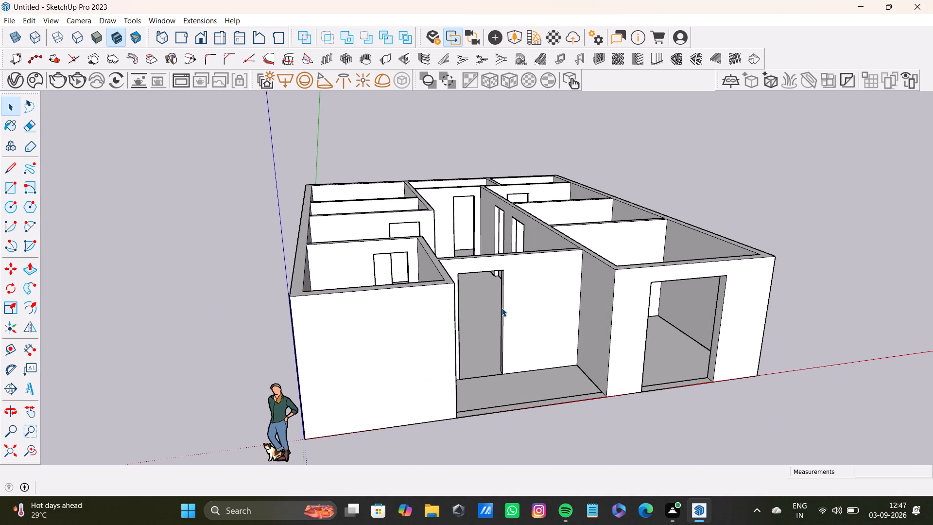
pyautogui.scroll(-10, 474, 269)
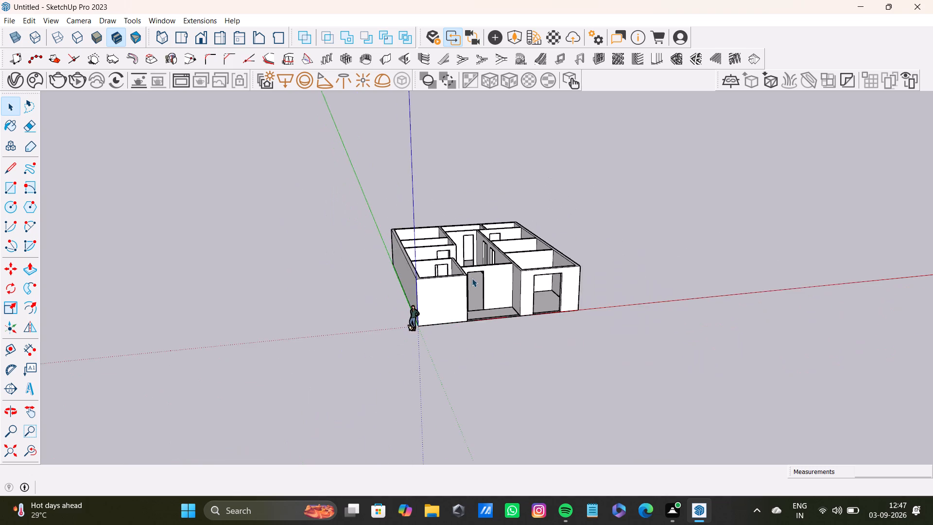
pyautogui.moveTo(472, 279); pyautogui.dragTo(390, 345, button='middle')
pyautogui.scroll(8, 427, 245)
pyautogui.scroll(-3, 421, 253)
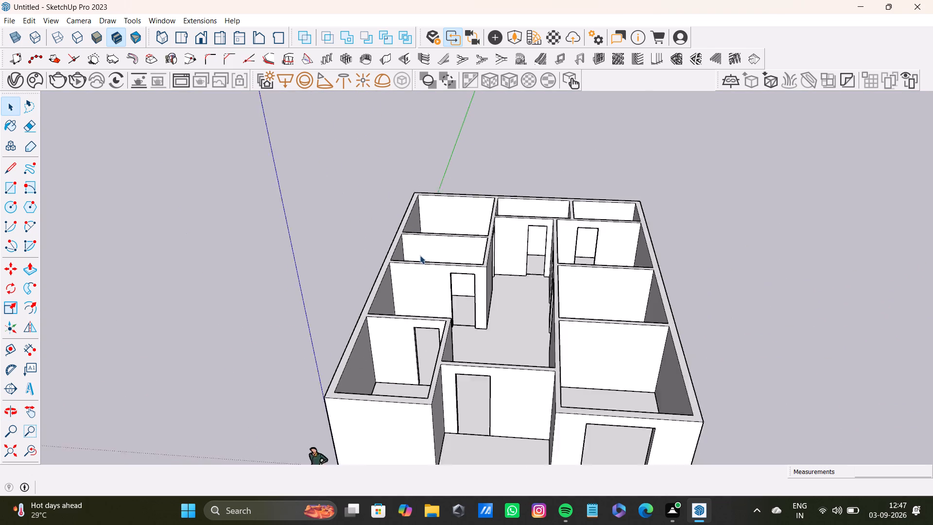
pyautogui.scroll(-6, 420, 255)
# Check the floor groups of the front corner room beside the entrance and the central hall by opening and closing each.
pyautogui.doubleClick(419, 265)
pyautogui.scroll(-3, 450, 294)
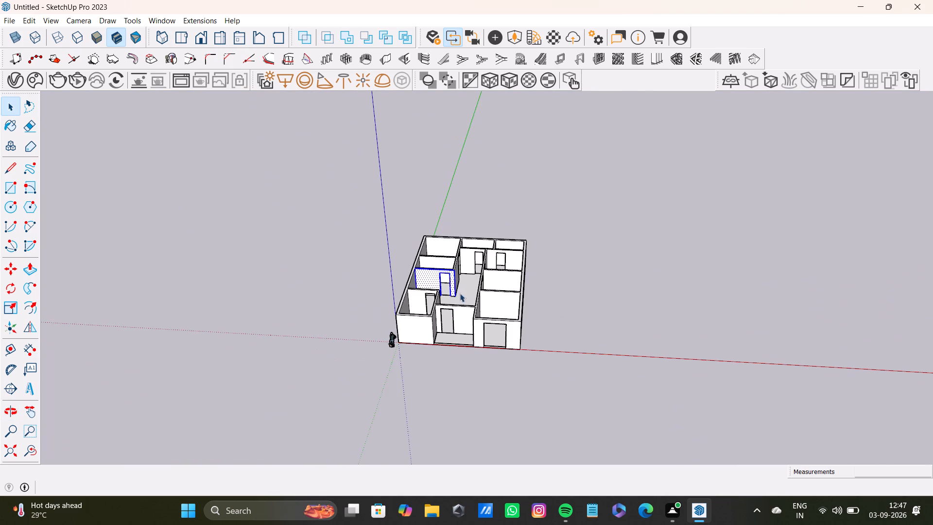
pyautogui.moveTo(515, 306); pyautogui.dragTo(611, 342, button='middle')
pyautogui.scroll(5, 380, 319)
pyautogui.moveTo(450, 320); pyautogui.dragTo(354, 424, button='middle')
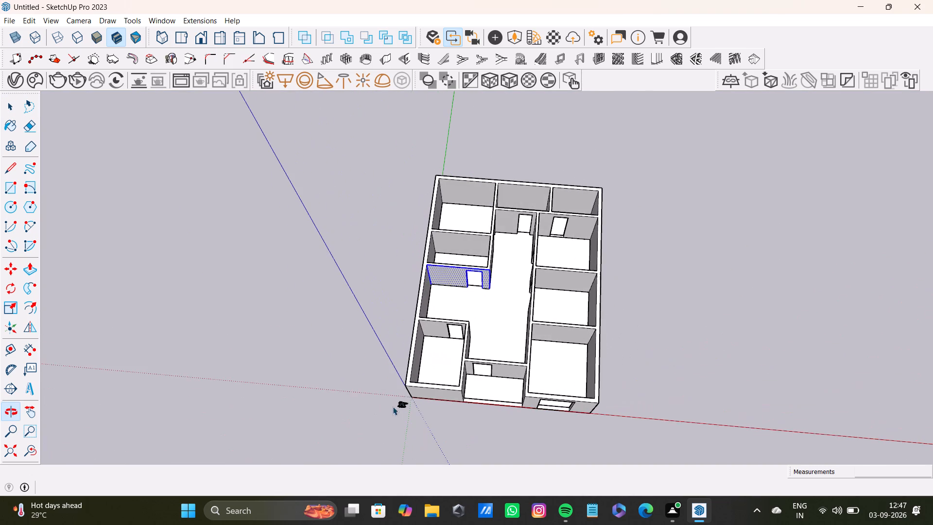
pyautogui.doubleClick(435, 356)
pyautogui.doubleClick(435, 356)
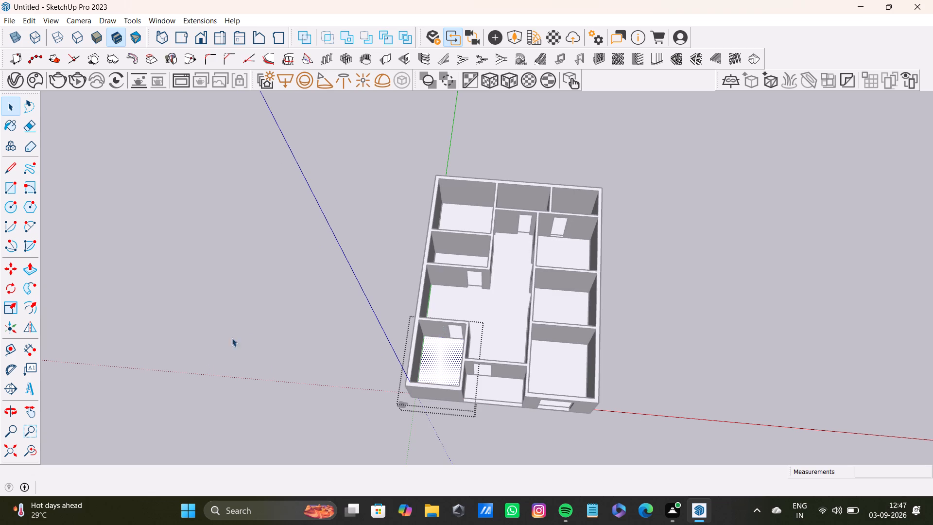
pyautogui.click(249, 321)
pyautogui.doubleClick(487, 317)
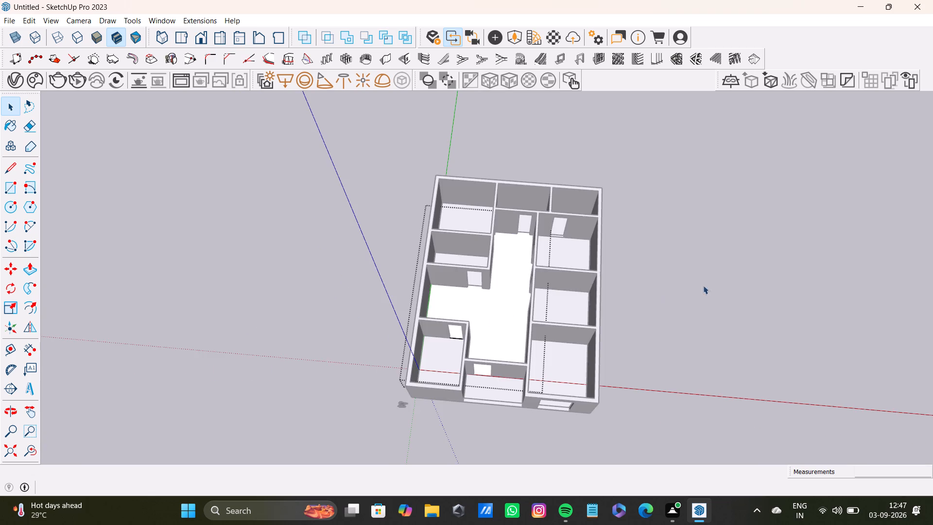
pyautogui.click(718, 278)
# Check the floor groups of the three larger rooms along the hall's long wall and the entrance by opening and closing each.
pyautogui.doubleClick(567, 243)
pyautogui.click(662, 273)
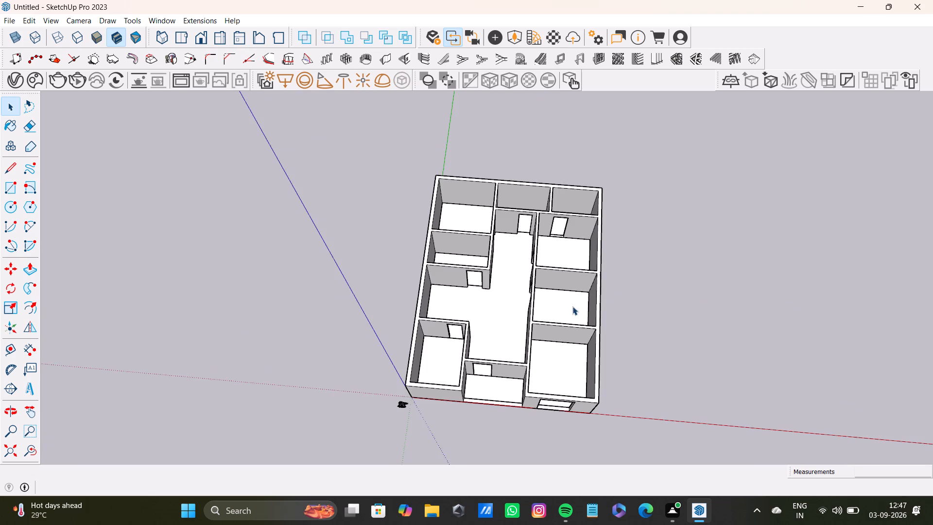
pyautogui.doubleClick(572, 306)
pyautogui.click(659, 310)
pyautogui.doubleClick(578, 367)
pyautogui.click(685, 355)
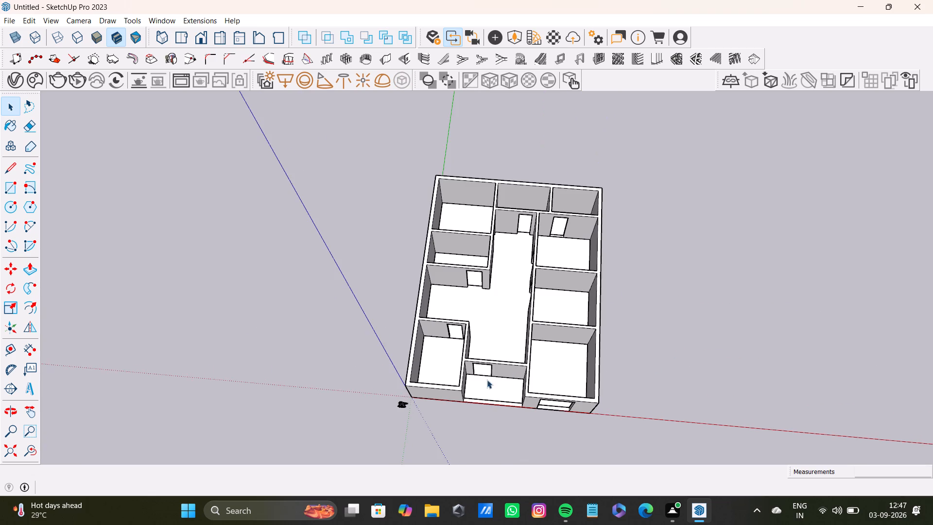
pyautogui.doubleClick(488, 389)
pyautogui.click(681, 341)
# Examine the room layout from above and the hall's doorways and lintels from the front corner of the house.
pyautogui.scroll(-5, 476, 185)
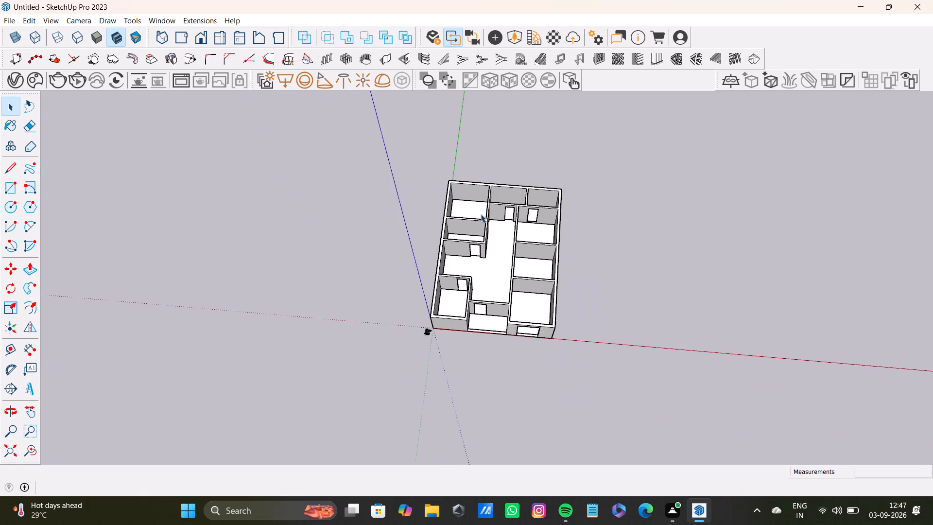
pyautogui.scroll(-2, 481, 214)
pyautogui.moveTo(469, 254); pyautogui.dragTo(585, 243, button='middle')
pyautogui.scroll(14, 467, 263)
pyautogui.moveTo(439, 263); pyautogui.dragTo(297, 220, button='middle')
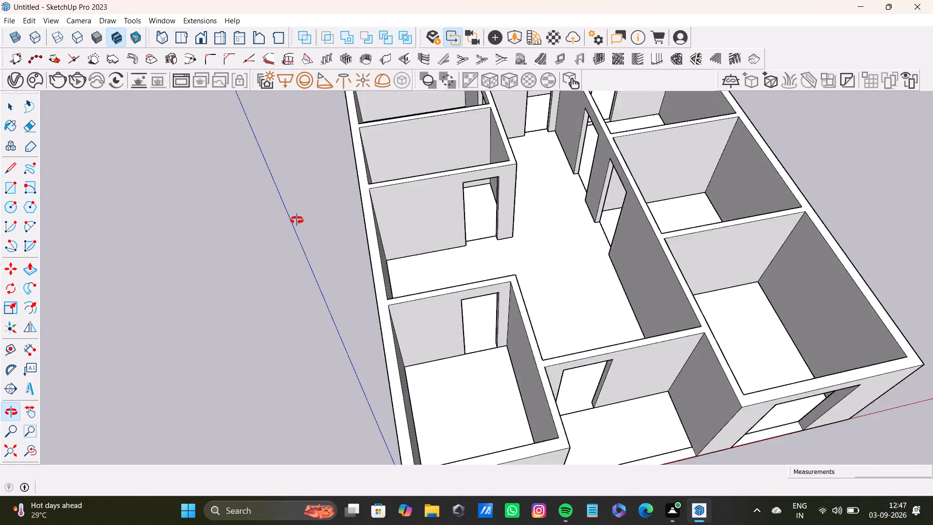
pyautogui.moveTo(297, 220); pyautogui.dragTo(238, 222, button='middle')
pyautogui.scroll(-10, 477, 235)
pyautogui.moveTo(550, 262); pyautogui.dragTo(430, 304, button='middle')
pyautogui.scroll(3, 529, 264)
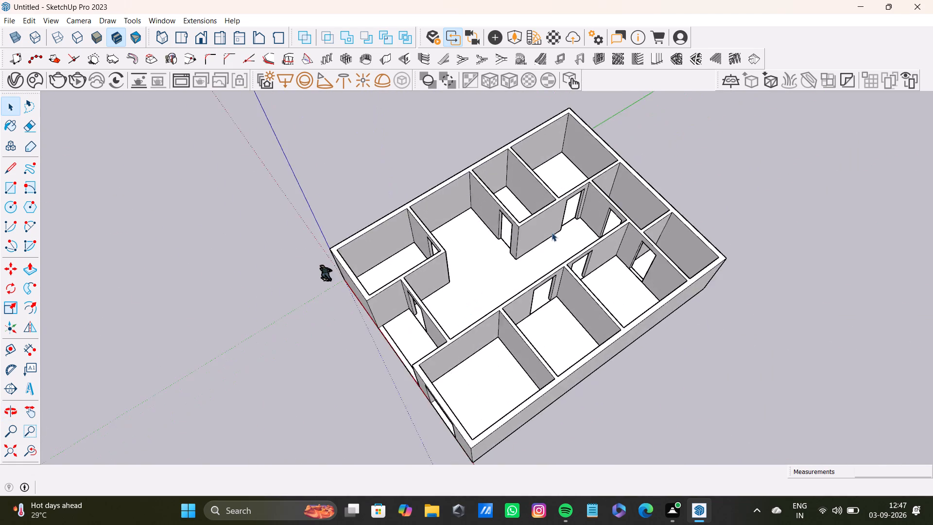
pyautogui.scroll(9, 552, 232)
pyautogui.scroll(-15, 449, 249)
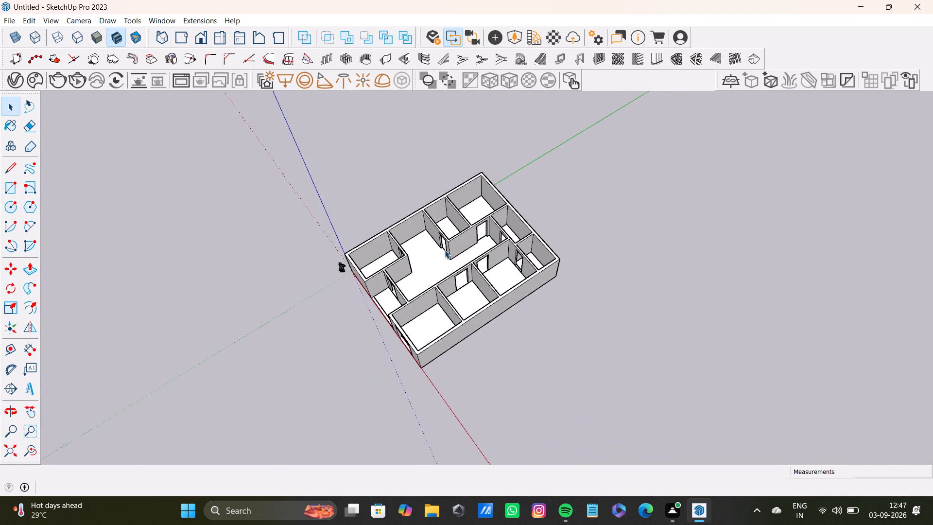
pyautogui.moveTo(426, 264); pyautogui.dragTo(551, 181, button='middle')
pyautogui.scroll(11, 427, 284)
pyautogui.moveTo(438, 273); pyautogui.dragTo(628, 229, button='middle')
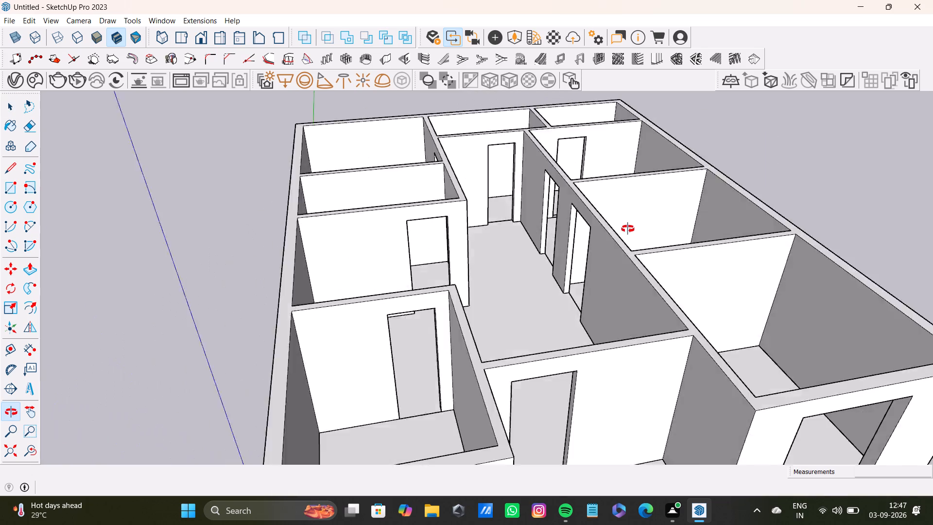
pyautogui.moveTo(628, 229); pyautogui.dragTo(649, 221, button='middle')
pyautogui.scroll(4, 492, 278)
pyautogui.scroll(-3, 482, 280)
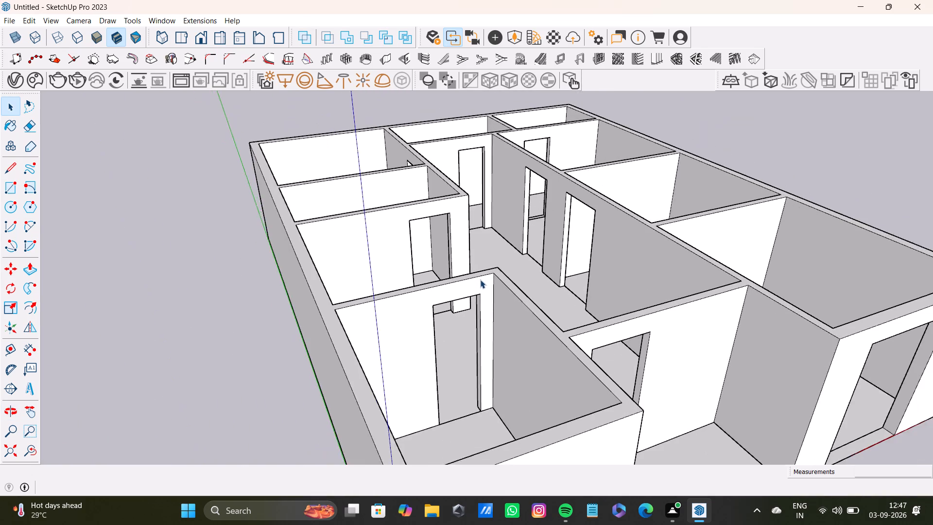
pyautogui.scroll(-4, 480, 280)
pyautogui.keyDown('shift'); pyautogui.moveTo(483, 277); pyautogui.dragTo(369, 299, button='middle'); pyautogui.keyUp('shift')
pyautogui.scroll(4, 409, 272)
pyautogui.scroll(-4, 425, 277)
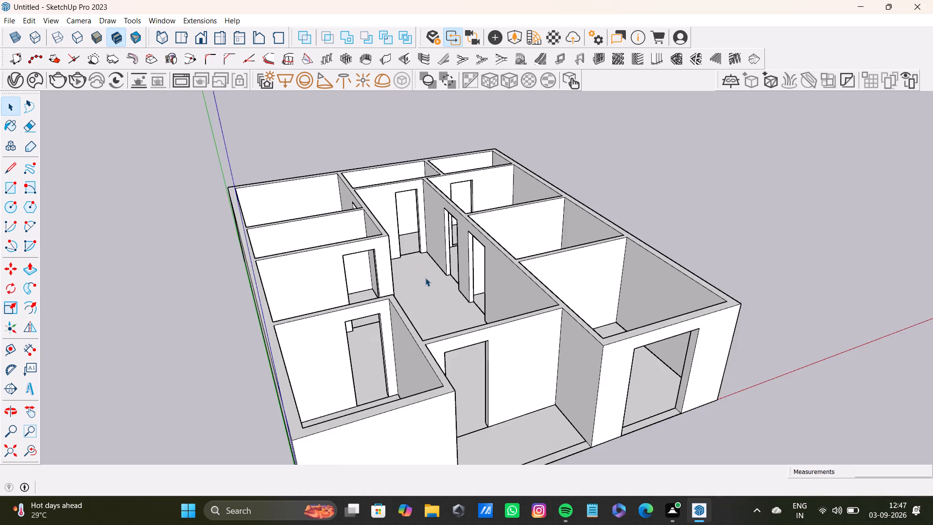
pyautogui.scroll(-5, 425, 278)
# Examine the house from both long outer sides and from overhead, checking the outer walls, partitions and door openings.
pyautogui.scroll(-4, 432, 286)
pyautogui.moveTo(432, 297); pyautogui.dragTo(592, 288, button='middle')
pyautogui.scroll(4, 447, 349)
pyautogui.moveTo(449, 330); pyautogui.dragTo(489, 317, button='middle')
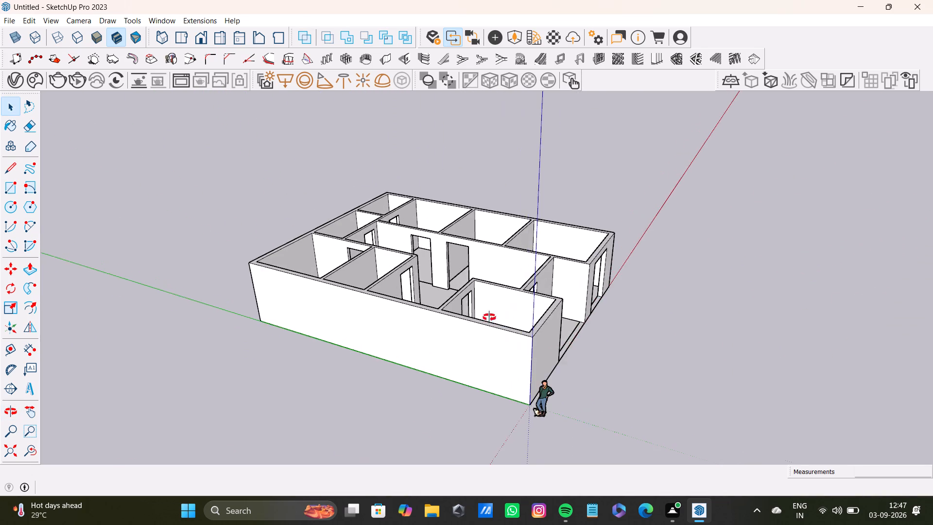
pyautogui.moveTo(489, 317); pyautogui.dragTo(565, 421, button='middle')
pyautogui.scroll(3, 337, 356)
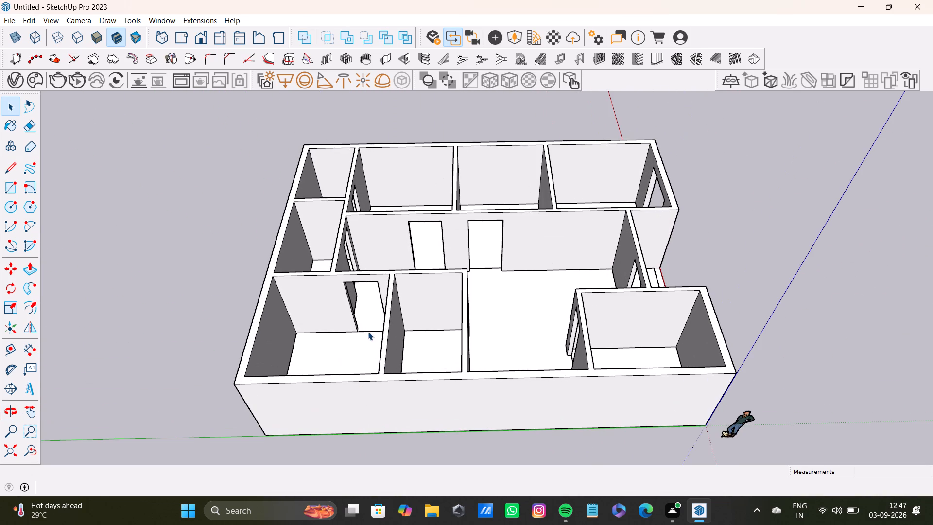
pyautogui.scroll(-6, 394, 342)
pyautogui.moveTo(456, 370); pyautogui.dragTo(598, 316, button='middle')
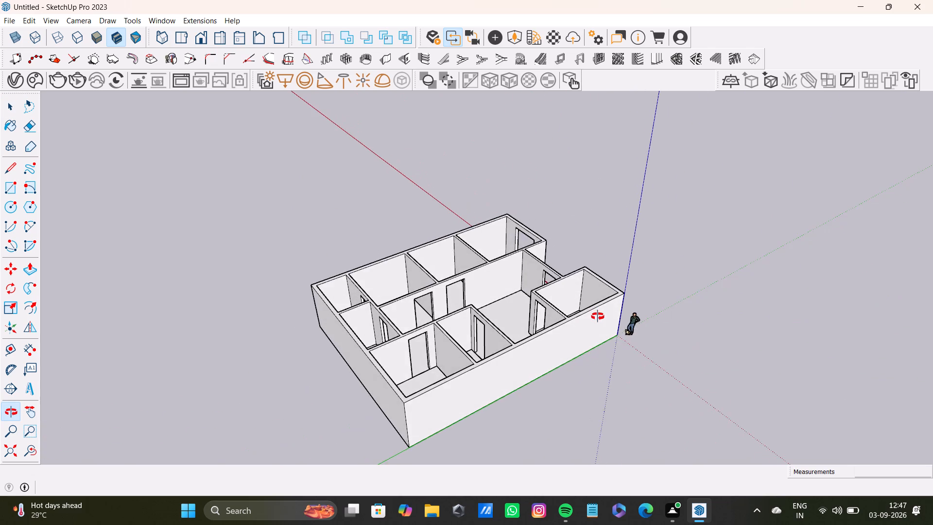
pyautogui.moveTo(598, 316); pyautogui.dragTo(148, 375, button='middle')
pyautogui.scroll(4, 334, 320)
pyautogui.moveTo(423, 329); pyautogui.dragTo(121, 258, button='middle')
pyautogui.scroll(4, 479, 257)
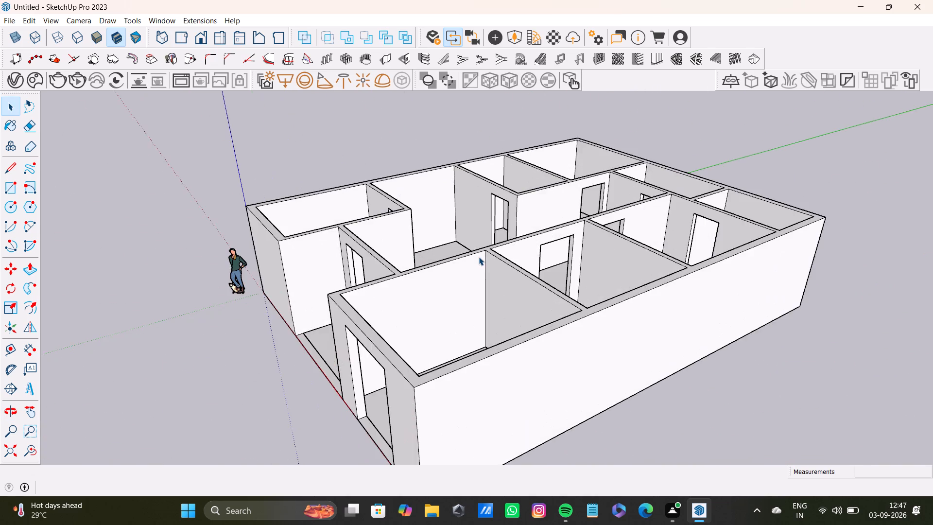
pyautogui.moveTo(479, 257); pyautogui.dragTo(262, 380, button='middle')
pyautogui.scroll(-4, 385, 242)
pyautogui.moveTo(439, 232); pyautogui.dragTo(421, 359, button='middle')
pyautogui.scroll(2, 439, 203)
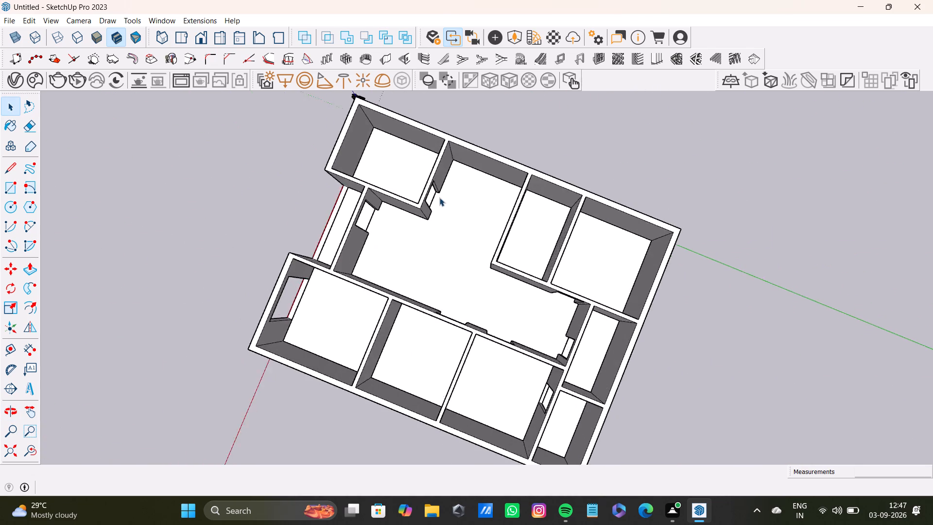
pyautogui.scroll(4, 439, 197)
pyautogui.moveTo(310, 309); pyautogui.dragTo(442, 191, button='middle')
pyautogui.scroll(-3, 311, 351)
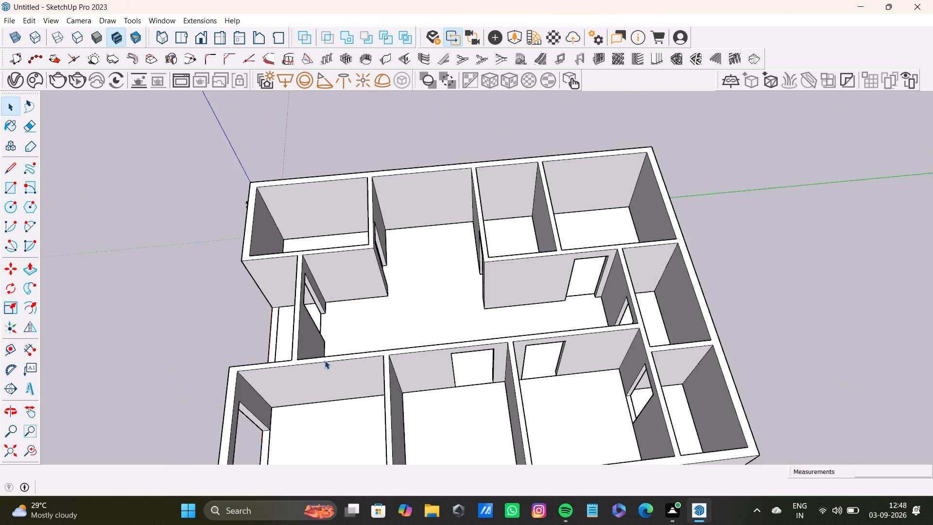
pyautogui.scroll(-4, 325, 360)
pyautogui.moveTo(333, 360); pyautogui.dragTo(624, 246, button='middle')
pyautogui.moveTo(436, 347); pyautogui.dragTo(535, 335, button='middle')
pyautogui.keyDown('shift'); pyautogui.moveTo(535, 335); pyautogui.dragTo(368, 338, button='middle'); pyautogui.keyUp('shift')
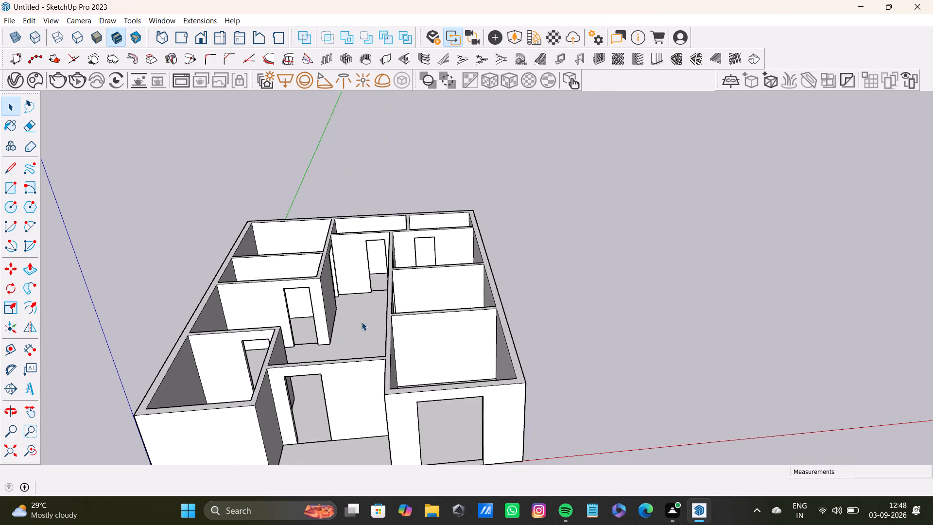
# Examine the front entrance, the hall-side doorways and the rear rooms from low and overhead viewpoints.
pyautogui.scroll(-6, 328, 308)
pyautogui.moveTo(359, 363); pyautogui.dragTo(439, 285, button='middle')
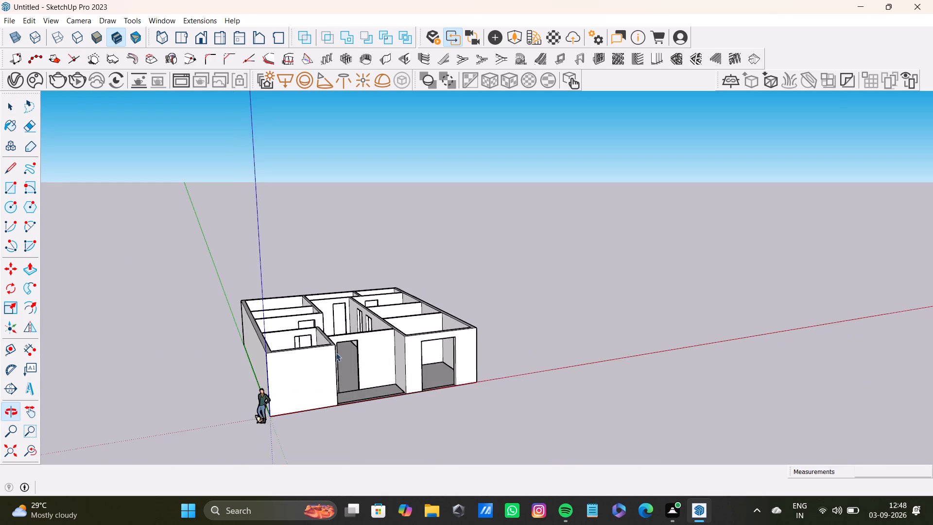
pyautogui.scroll(7, 320, 380)
pyautogui.moveTo(342, 363); pyautogui.dragTo(566, 344, button='middle')
pyautogui.moveTo(373, 264); pyautogui.dragTo(344, 446, button='middle')
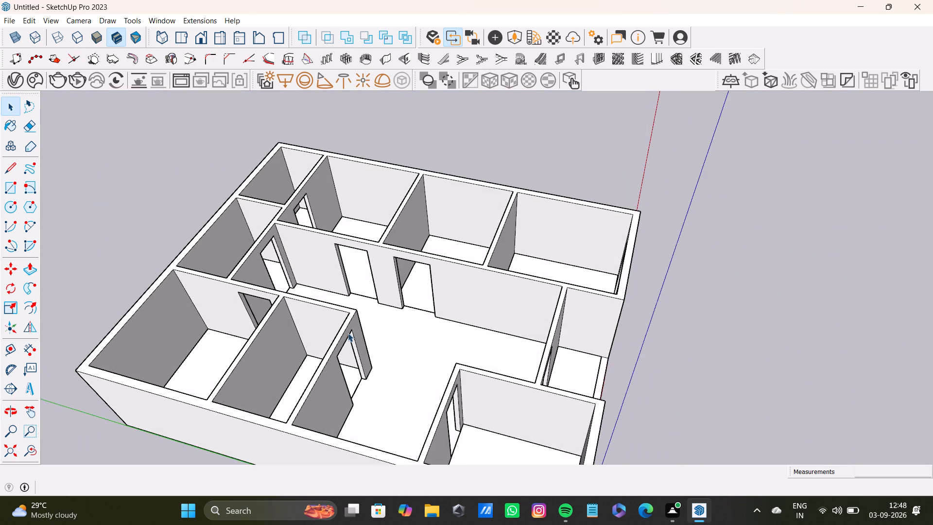
pyautogui.scroll(1, 351, 325)
pyautogui.scroll(8, 400, 238)
pyautogui.scroll(-7, 381, 287)
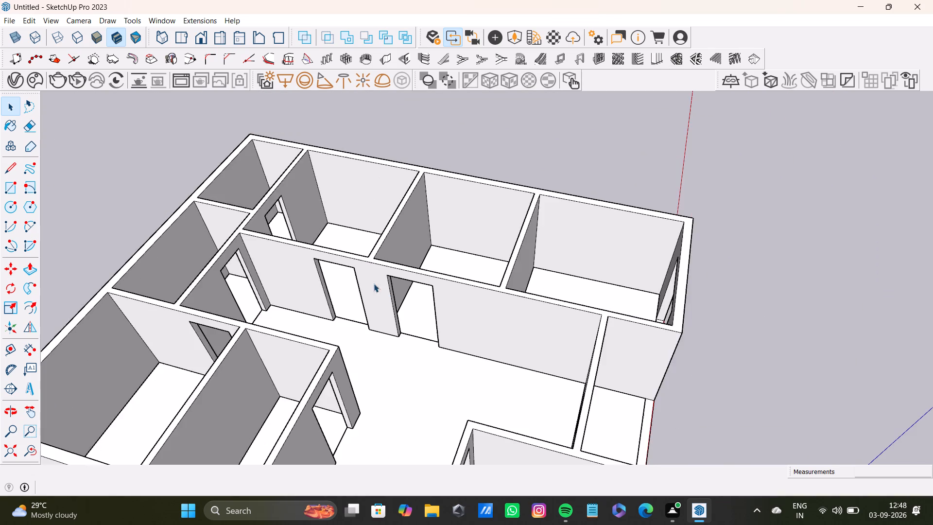
pyautogui.scroll(9, 194, 272)
pyautogui.moveTo(301, 228); pyautogui.dragTo(36, 371, button='middle')
pyautogui.scroll(-8, 323, 268)
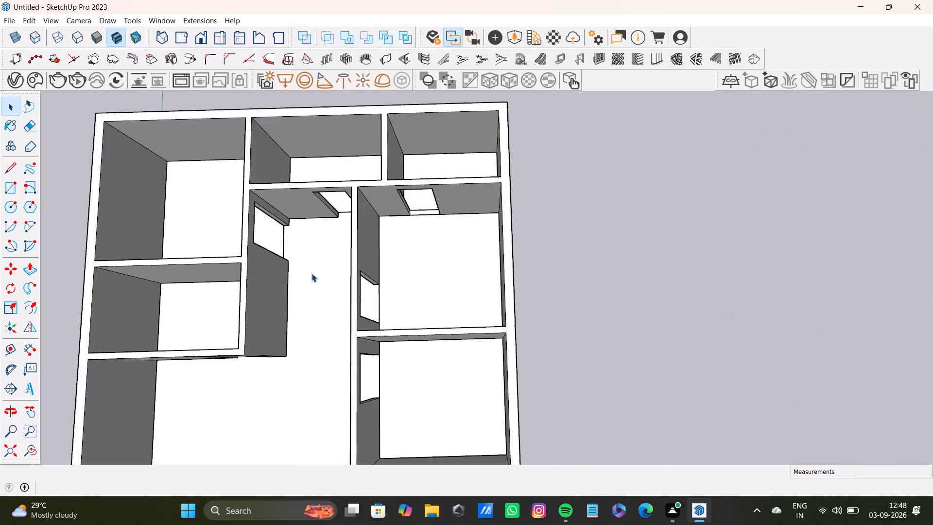
pyautogui.scroll(-1, 311, 273)
# Select the floors of the hall, rear rooms and adjacent middle rooms one at a time to check their separate groups.
pyautogui.click(322, 257)
pyautogui.click(411, 258)
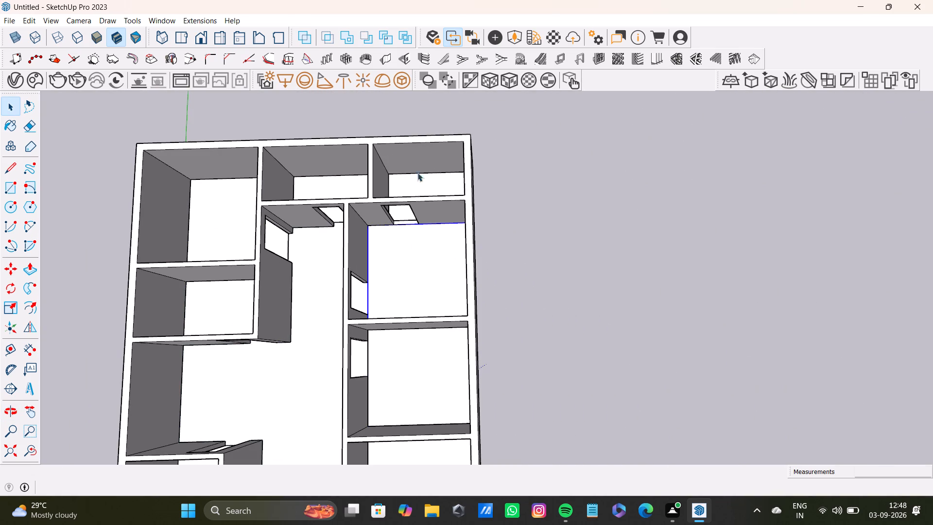
pyautogui.click(426, 180)
pyautogui.click(339, 175)
pyautogui.click(308, 178)
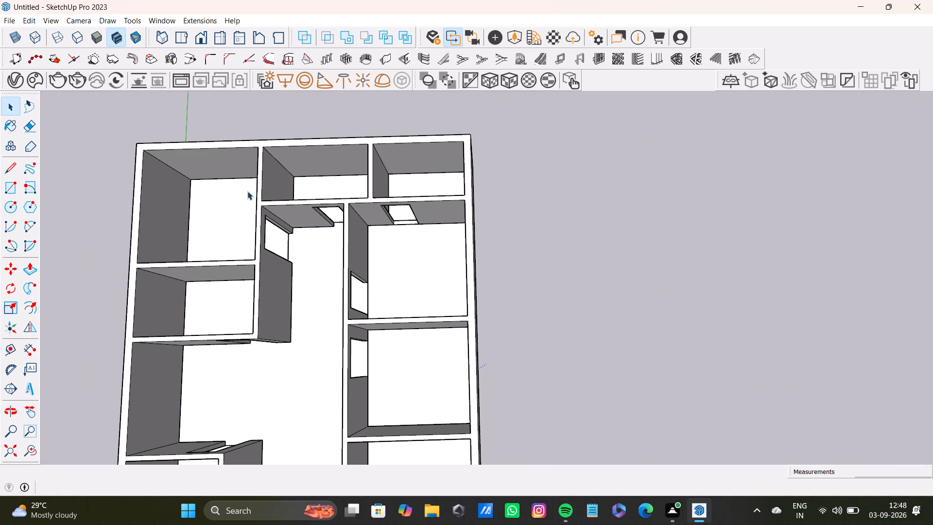
pyautogui.click(216, 203)
pyautogui.click(325, 181)
pyautogui.click(206, 319)
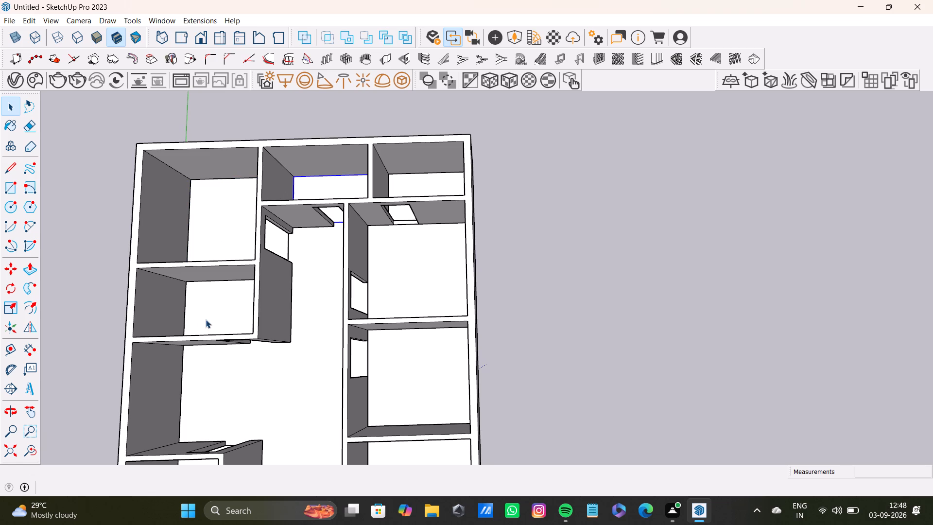
pyautogui.click(217, 298)
pyautogui.click(410, 291)
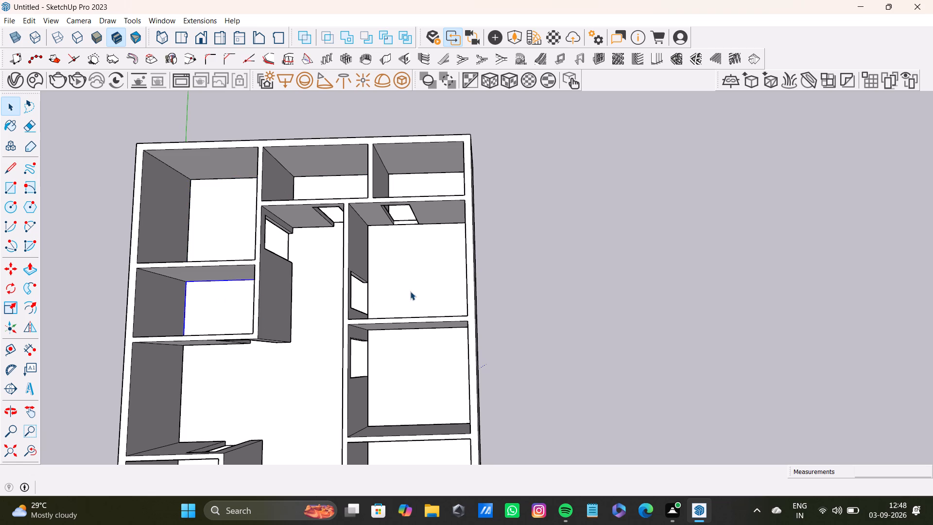
pyautogui.click(413, 385)
# Select the entrance, front, side-room and hall floors one at a time to check their grouping, and clear the selection.
pyautogui.scroll(-5, 400, 384)
pyautogui.moveTo(400, 384); pyautogui.dragTo(419, 263, button='middle')
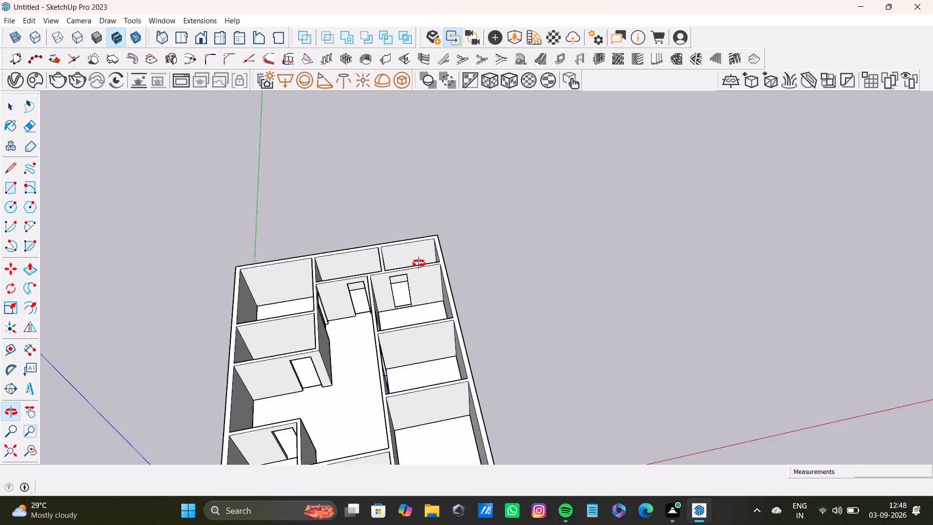
pyautogui.moveTo(419, 263); pyautogui.dragTo(400, 335, button='middle')
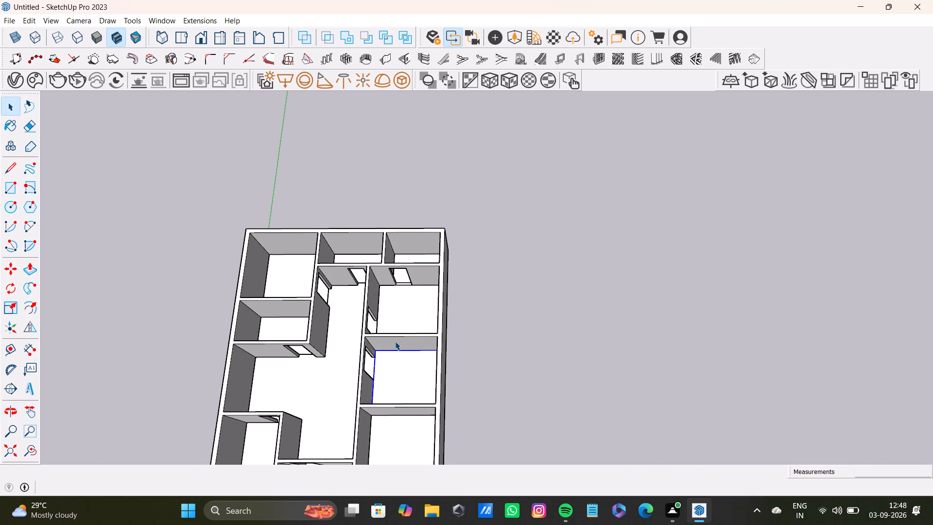
pyautogui.keyDown('shift'); pyautogui.moveTo(390, 347); pyautogui.dragTo(452, 229, button='middle'); pyautogui.keyUp('shift')
pyautogui.scroll(4, 377, 282)
pyautogui.scroll(-7, 380, 326)
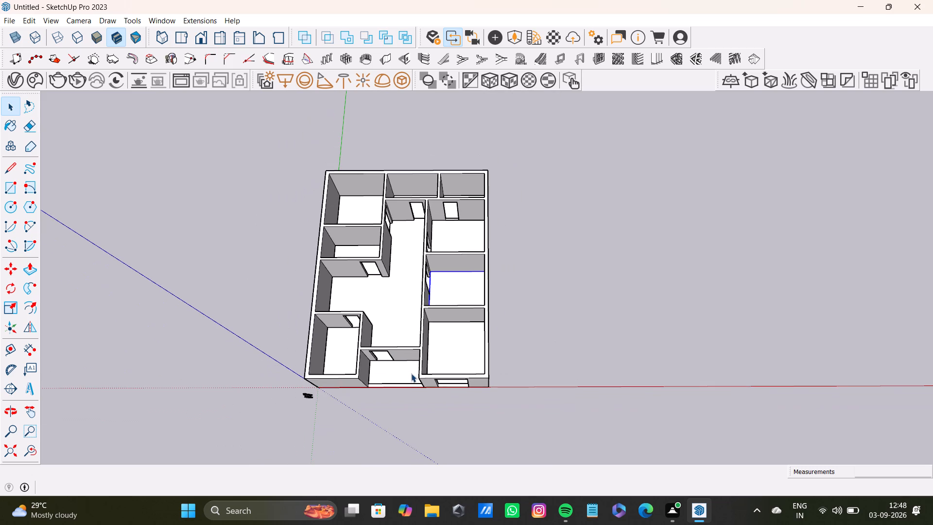
pyautogui.click(401, 371)
pyautogui.click(451, 353)
pyautogui.click(460, 290)
pyautogui.click(457, 232)
pyautogui.click(357, 210)
pyautogui.click(357, 248)
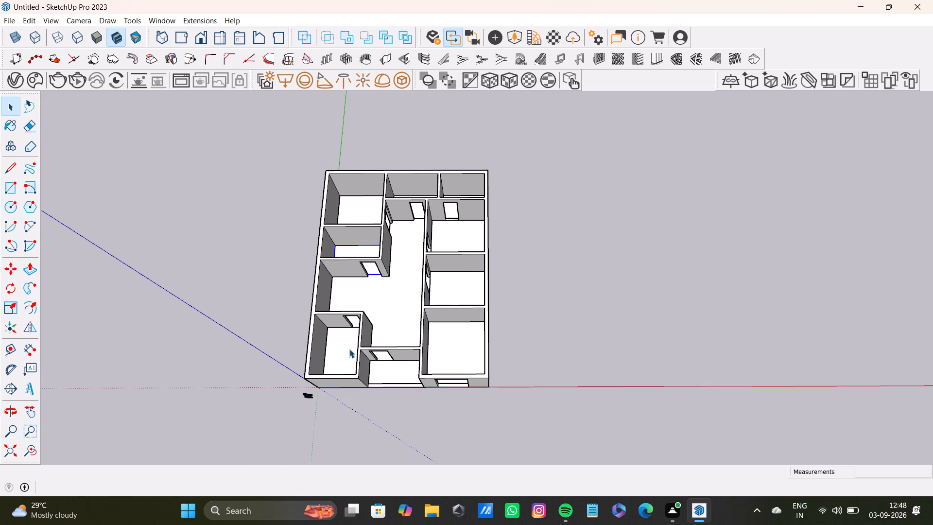
pyautogui.click(349, 349)
pyautogui.click(394, 373)
pyautogui.click(388, 312)
pyautogui.click(564, 236)
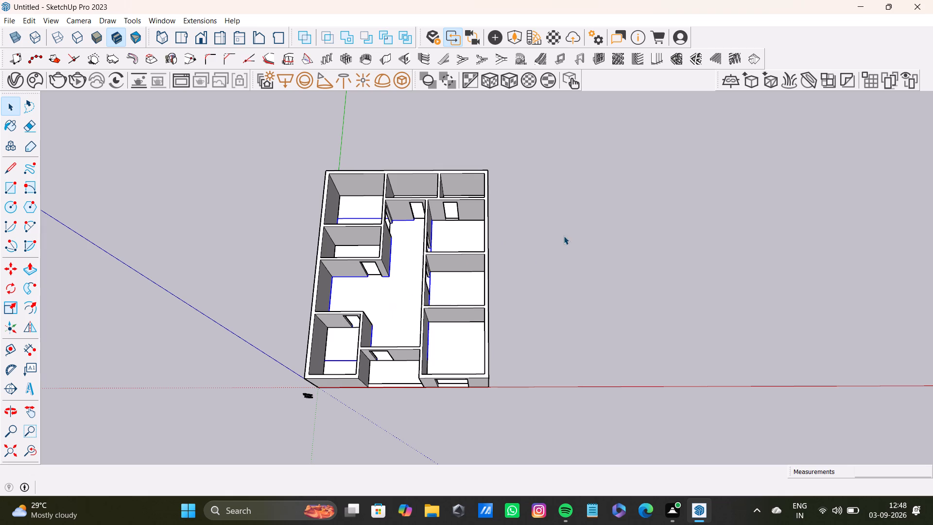
# Examine the house from the front entrance and the long outer side, looking over the rooms, partitions and door openings.
pyautogui.scroll(7, 344, 353)
pyautogui.moveTo(350, 336); pyautogui.dragTo(331, 256, button='middle')
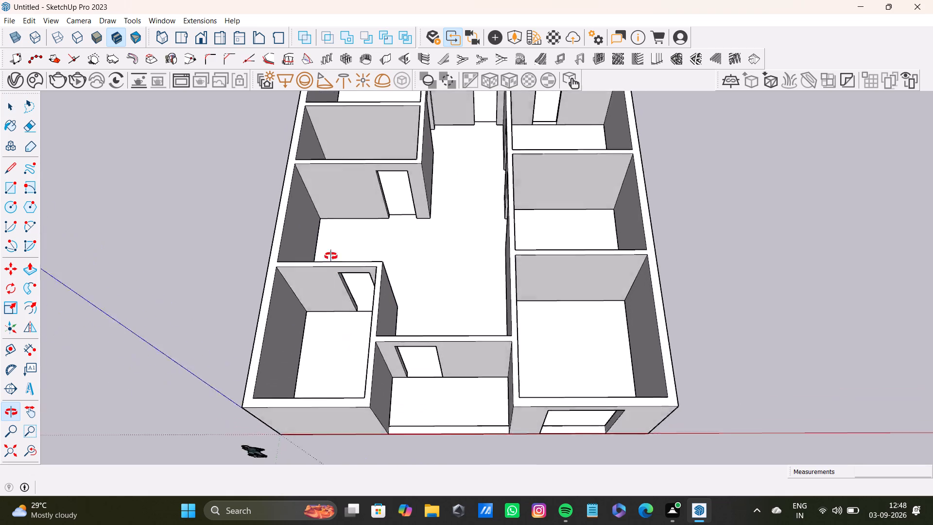
pyautogui.moveTo(331, 256); pyautogui.dragTo(285, 195, button='middle')
pyautogui.moveTo(259, 283); pyautogui.dragTo(538, 271, button='middle')
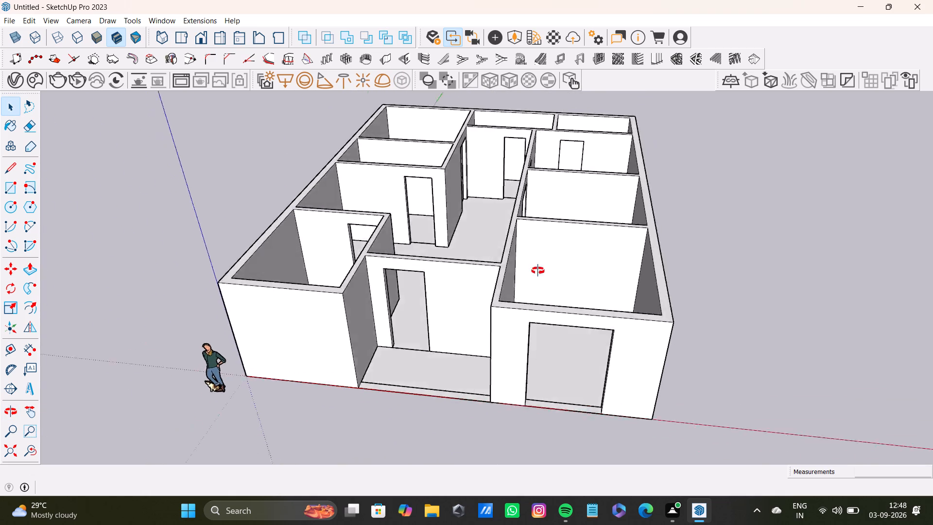
pyautogui.moveTo(538, 271); pyautogui.dragTo(652, 258, button='middle')
pyautogui.keyDown('shift'); pyautogui.moveTo(594, 286); pyautogui.dragTo(531, 264, button='middle'); pyautogui.keyUp('shift')
pyautogui.scroll(-4, 541, 295)
pyautogui.moveTo(544, 297); pyautogui.dragTo(551, 290, button='middle')
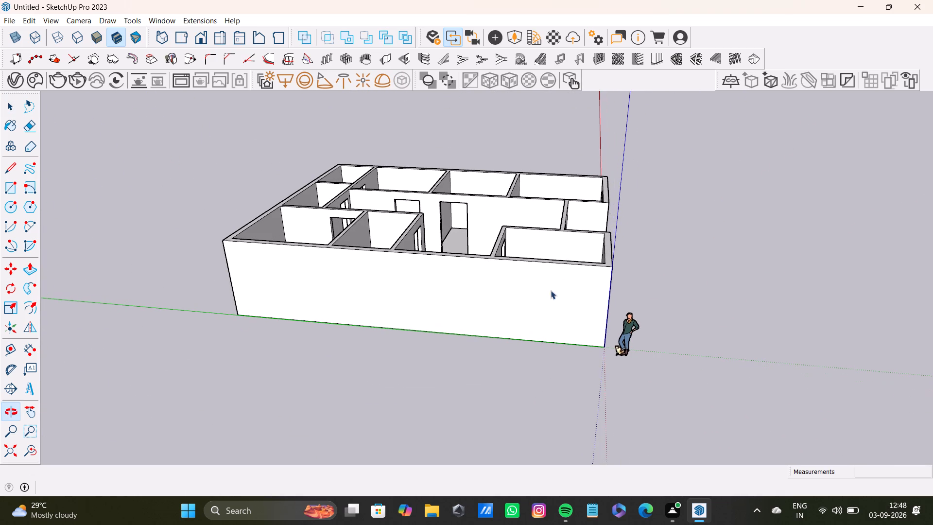
pyautogui.moveTo(518, 290); pyautogui.dragTo(515, 425, button='middle')
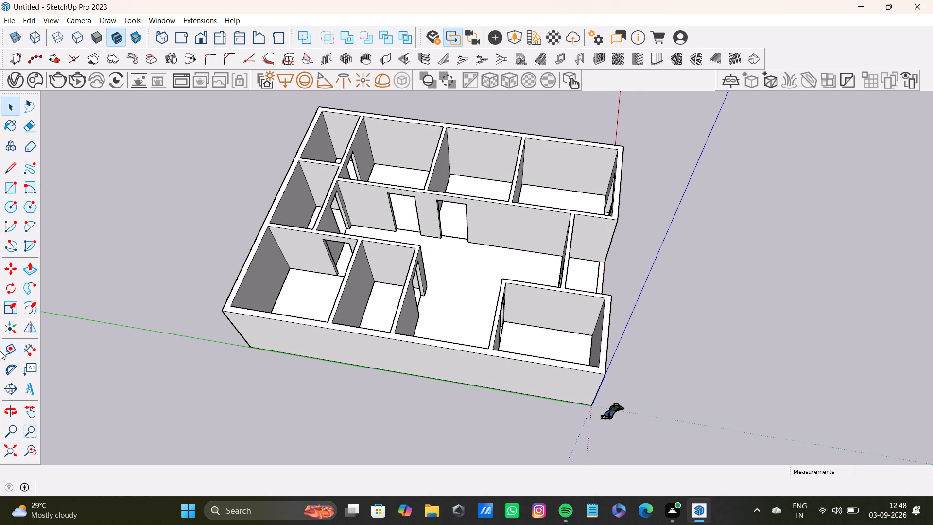
# Draw two 9" lines across the top of the long outer wall at the front corner room's inner corners.
pyautogui.click(8, 167)
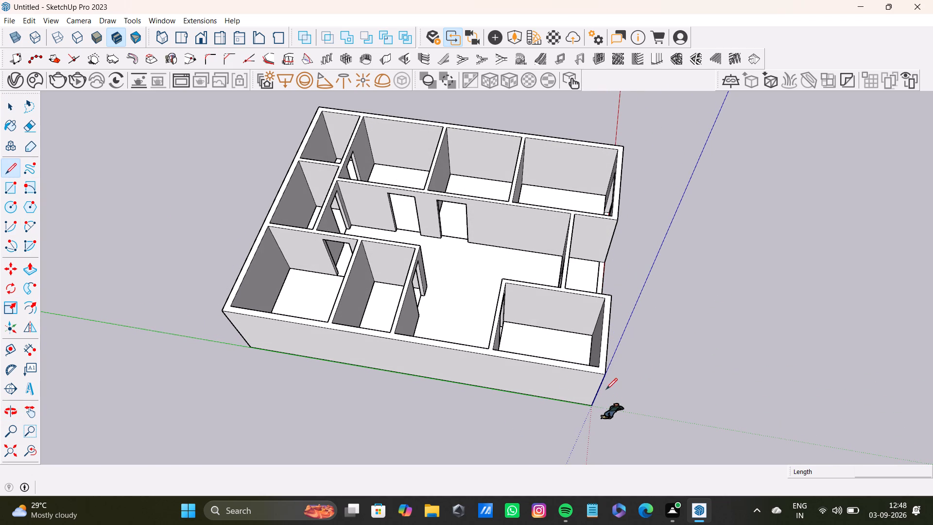
pyautogui.scroll(7, 606, 378)
pyautogui.click(597, 366)
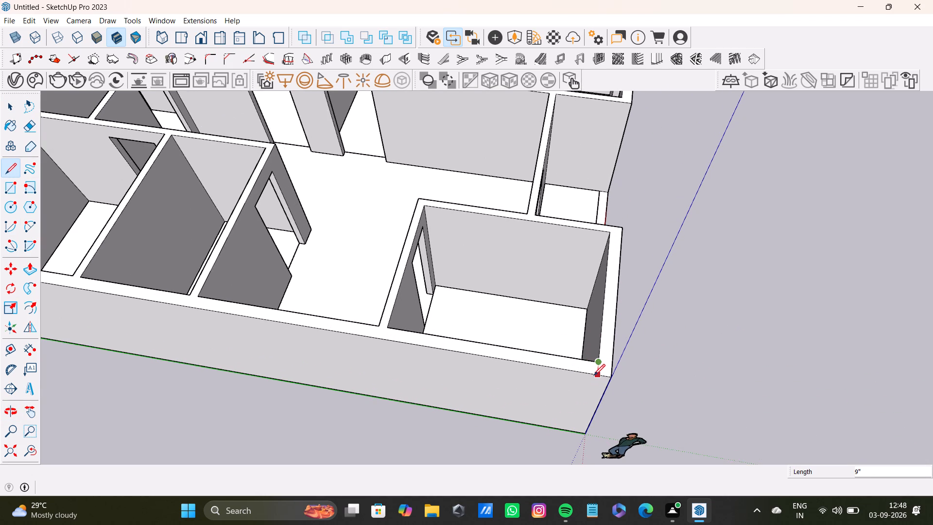
pyautogui.click(594, 375)
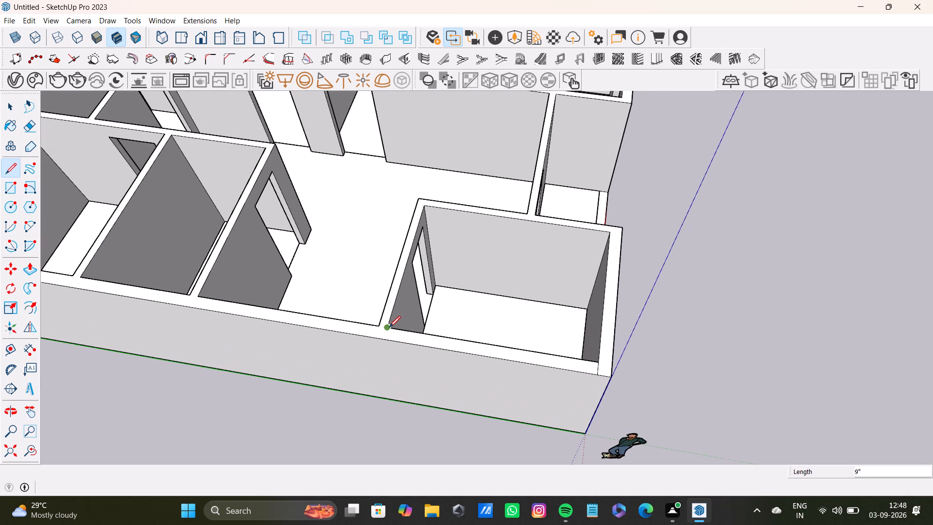
pyautogui.click(389, 327)
pyautogui.click(382, 341)
# Place two crosswise guides about 6' 9" apart on the top of the front corner room's long outer wall.
pyautogui.click(9, 351)
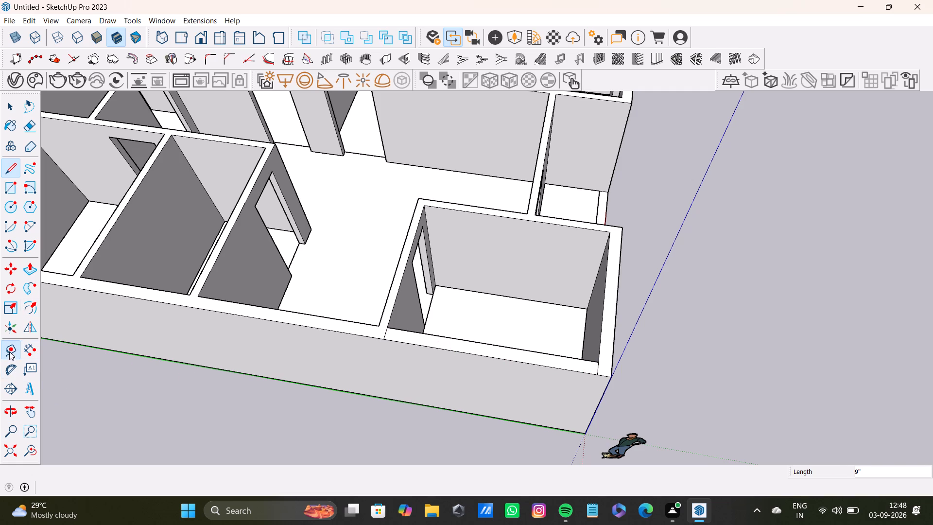
pyautogui.scroll(12, 622, 393)
pyautogui.click(565, 335)
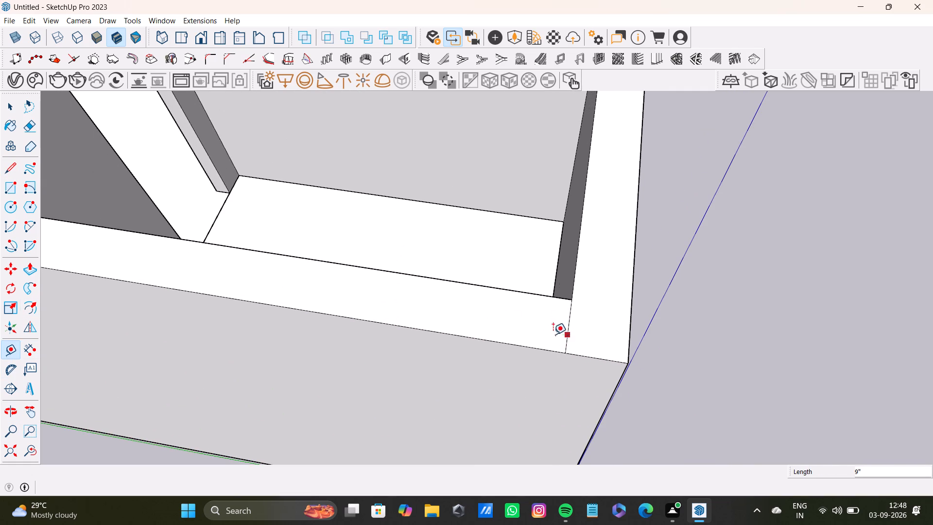
pyautogui.click(450, 324)
pyautogui.keyDown('shift'); pyautogui.moveTo(439, 328); pyautogui.dragTo(595, 319, button='middle'); pyautogui.keyUp('shift')
pyautogui.moveTo(607, 303); pyautogui.dragTo(587, 300)
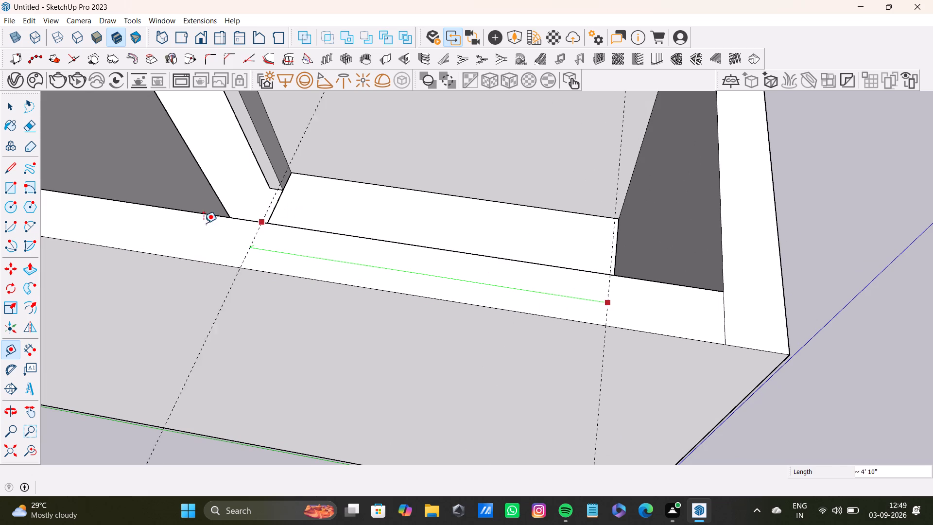
pyautogui.click(109, 221)
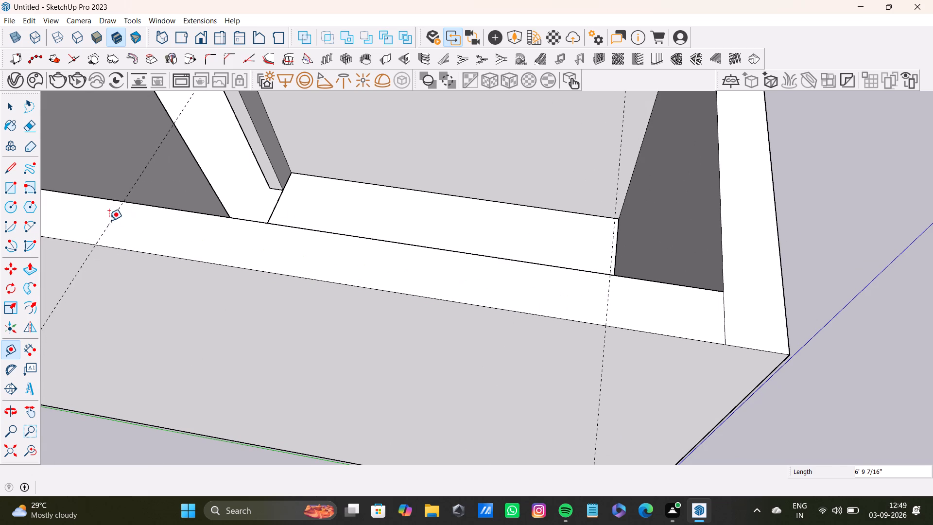
# Draw a 10' vertical line down the long outer wall's face from the guide nearer the front corner to the base.
pyautogui.scroll(-4, 169, 272)
pyautogui.moveTo(196, 294); pyautogui.dragTo(291, 225, button='middle')
pyautogui.click(8, 174)
pyautogui.moveTo(442, 386); pyautogui.dragTo(396, 312, button='middle')
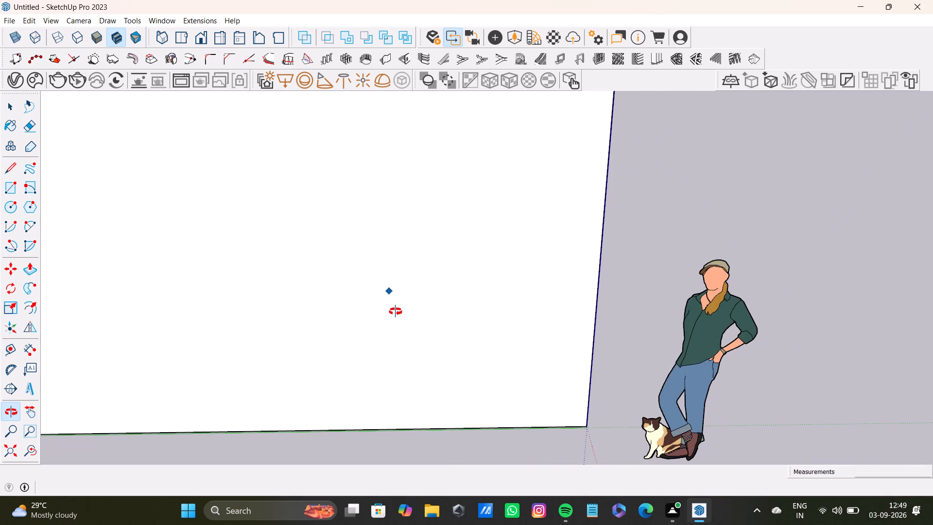
pyautogui.moveTo(396, 312); pyautogui.dragTo(437, 373, button='middle')
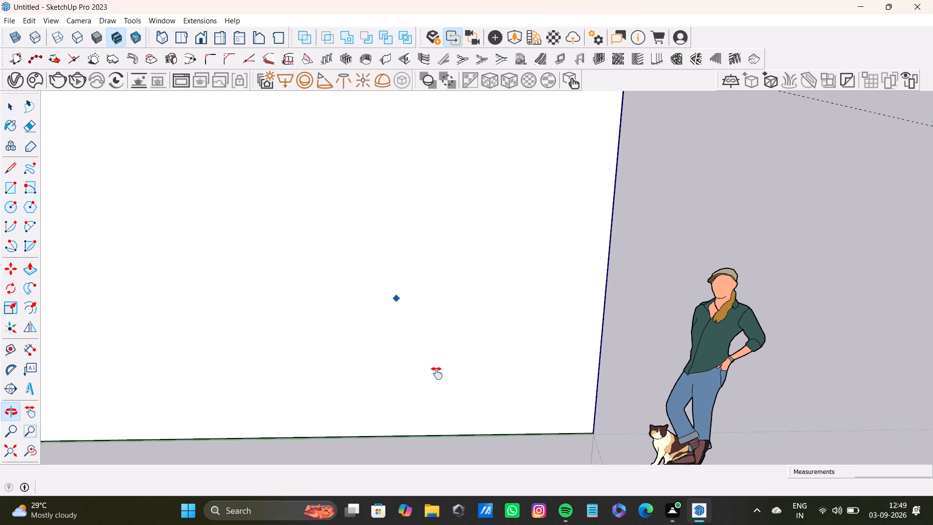
pyautogui.moveTo(437, 373); pyautogui.dragTo(453, 427, button='middle')
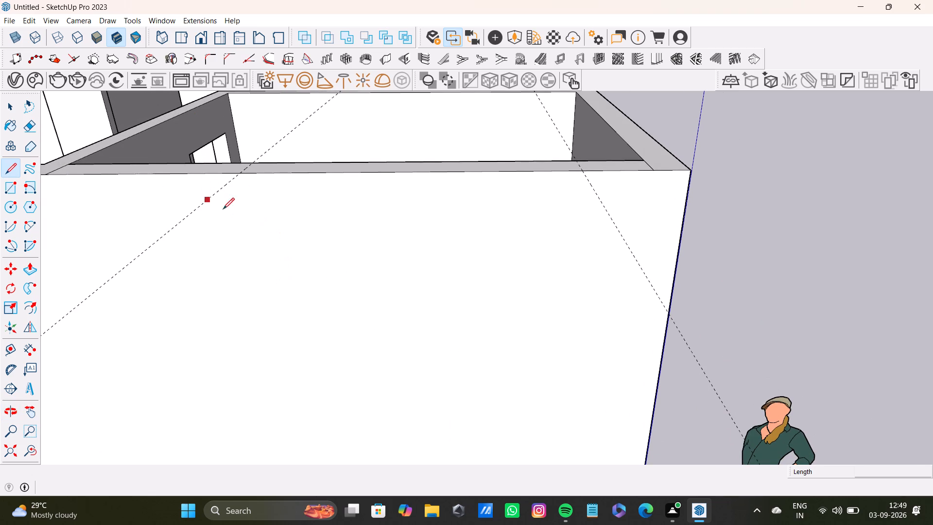
pyautogui.scroll(-5, 225, 211)
pyautogui.moveTo(259, 247); pyautogui.dragTo(245, 252, button='middle')
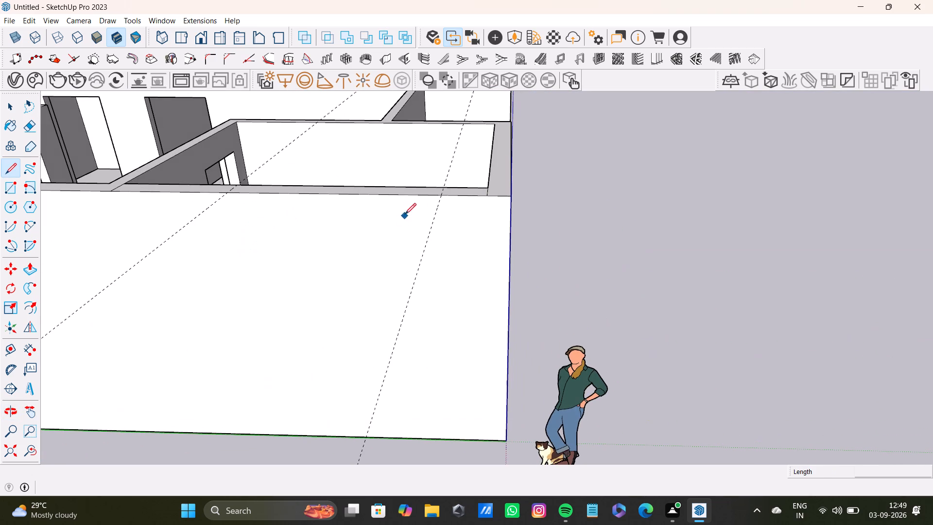
pyautogui.moveTo(441, 196); pyautogui.dragTo(440, 202)
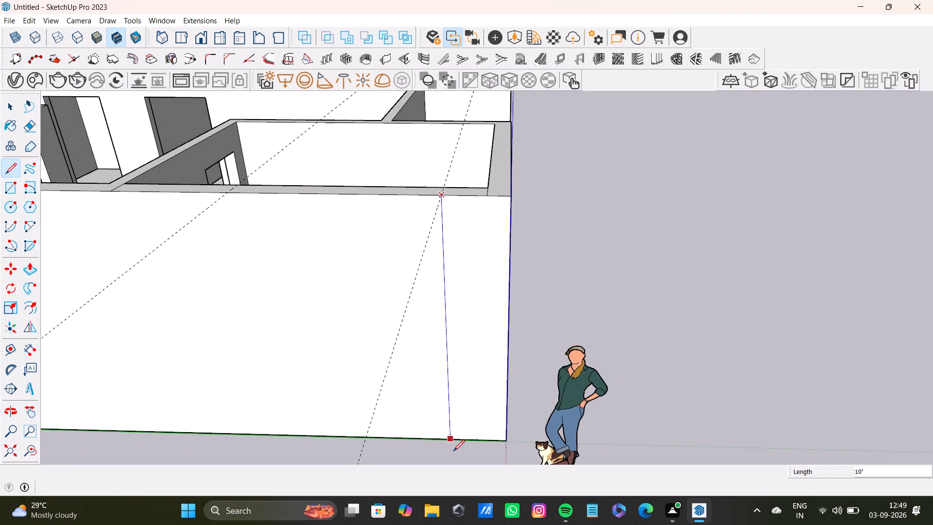
pyautogui.click(448, 438)
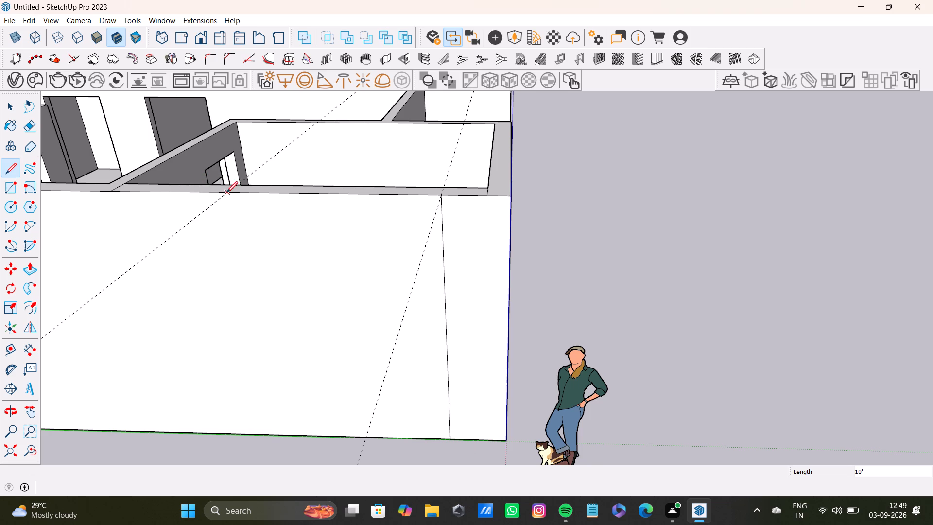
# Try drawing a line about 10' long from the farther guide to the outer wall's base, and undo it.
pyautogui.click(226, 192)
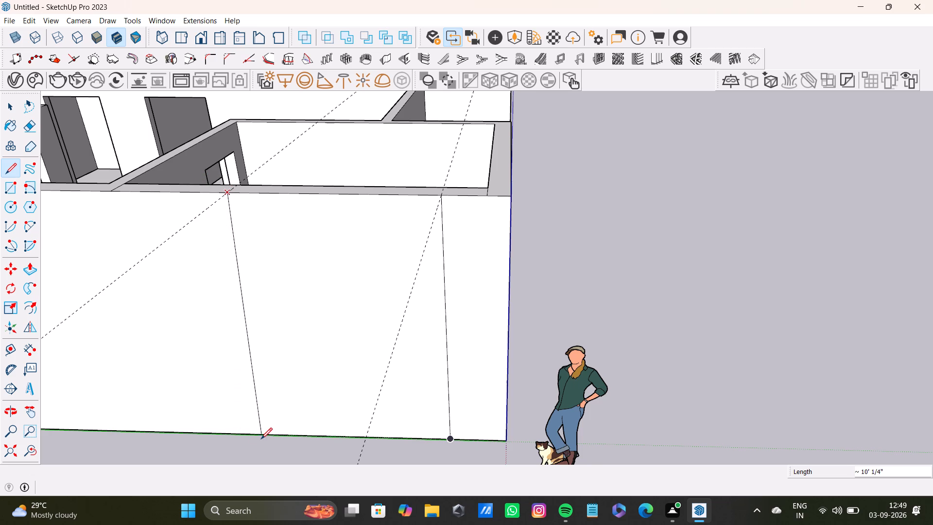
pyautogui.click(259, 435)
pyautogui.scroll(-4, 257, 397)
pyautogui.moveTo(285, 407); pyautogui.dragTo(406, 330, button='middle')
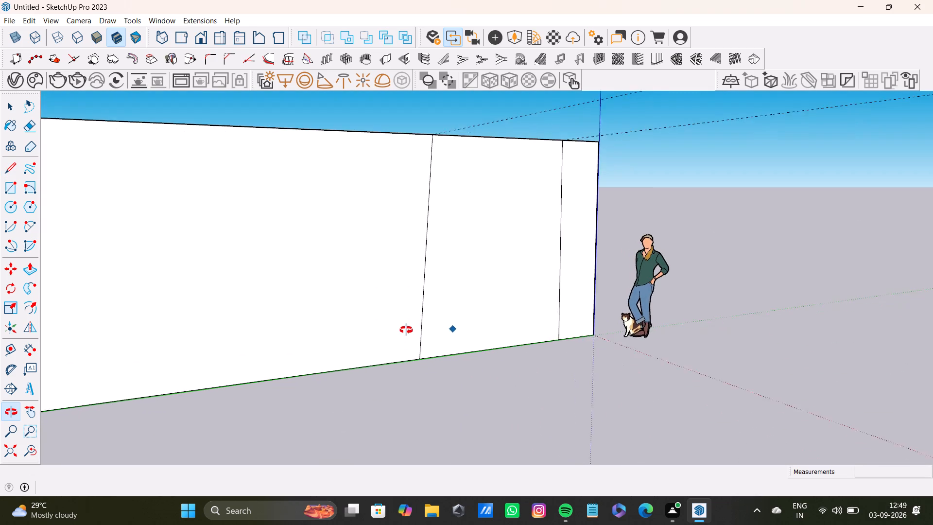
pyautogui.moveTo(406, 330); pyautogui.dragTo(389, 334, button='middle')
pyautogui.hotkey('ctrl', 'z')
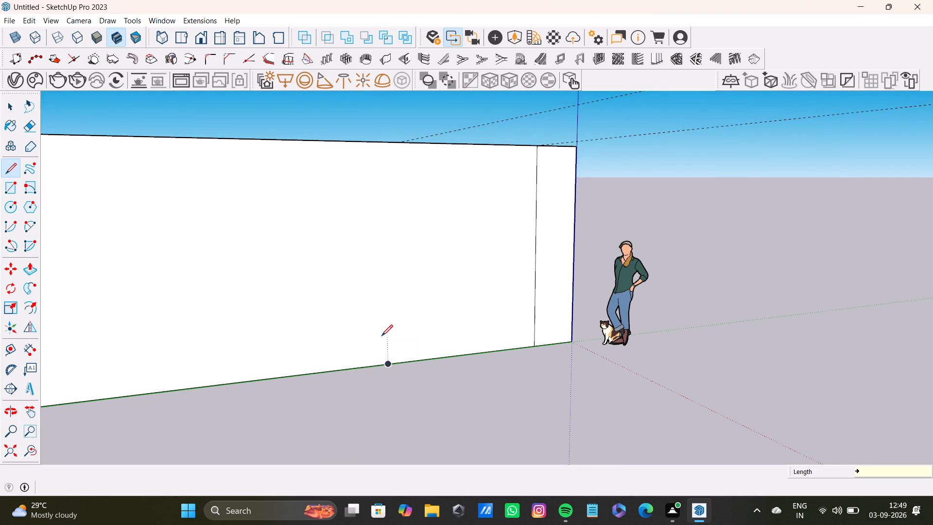
# Draw a 10' vertical line down the outer wall's face from the farther guide to the base.
pyautogui.moveTo(510, 249); pyautogui.dragTo(442, 229, button='middle')
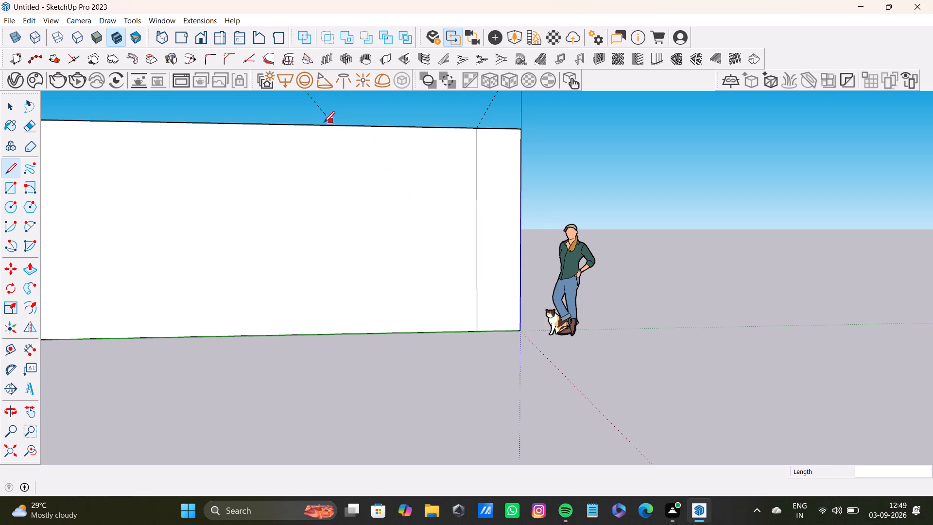
pyautogui.click(333, 125)
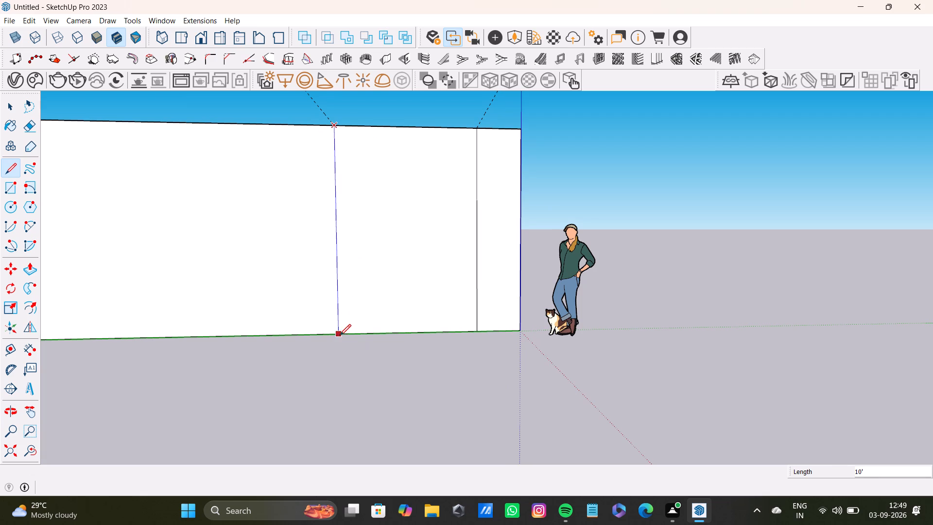
pyautogui.click(340, 335)
pyautogui.press('space')
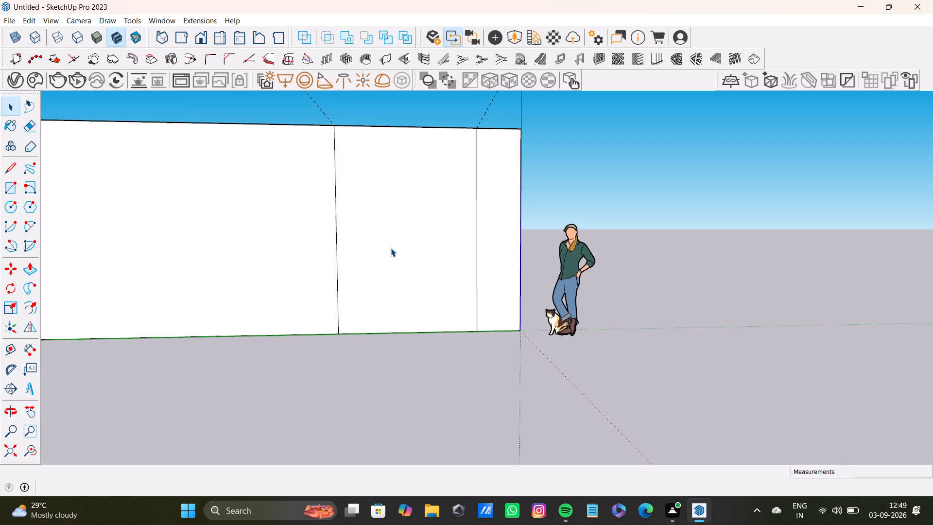
# Draw 9" lines across the top of the outer wall at both guides, joining its outer and inner edges.
pyautogui.moveTo(410, 175); pyautogui.dragTo(395, 379, button='middle')
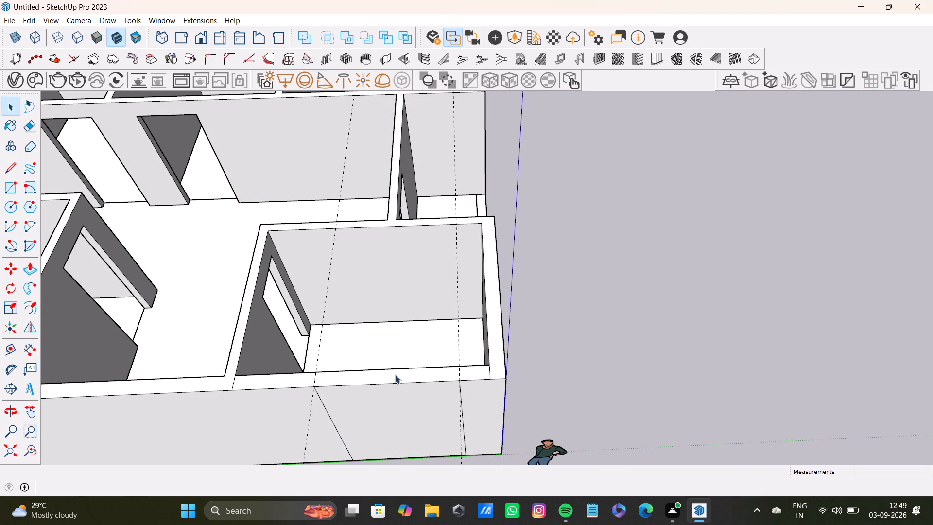
pyautogui.click(11, 172)
pyautogui.scroll(3, 337, 408)
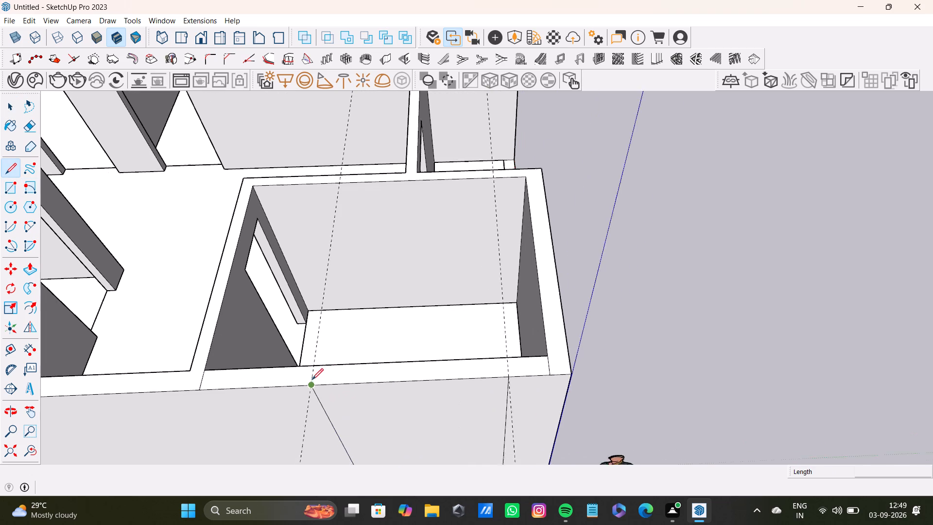
pyautogui.scroll(1, 312, 380)
pyautogui.click(309, 387)
pyautogui.click(315, 365)
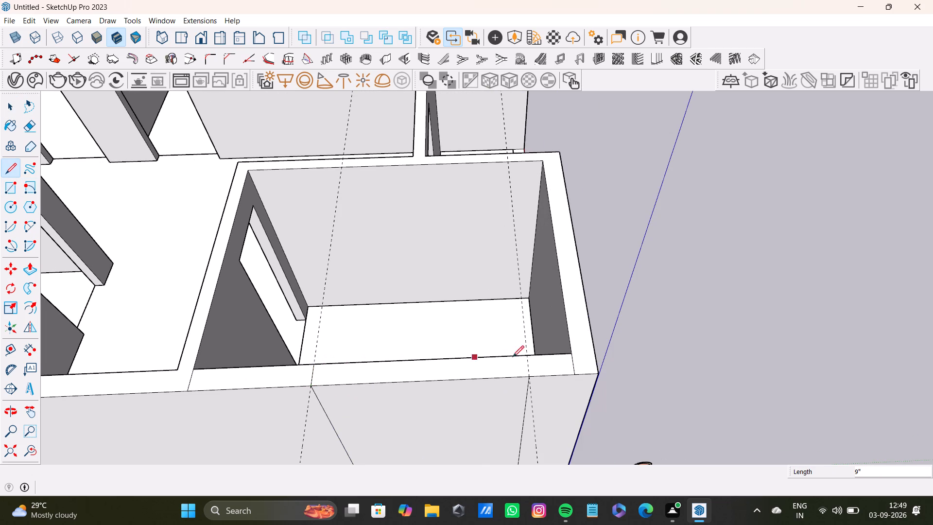
pyautogui.moveTo(529, 377); pyautogui.dragTo(528, 367)
pyautogui.click(521, 351)
pyautogui.click(476, 378)
pyautogui.scroll(-4, 403, 428)
pyautogui.moveTo(413, 421); pyautogui.dragTo(416, 346, button='middle')
pyautogui.press('space')
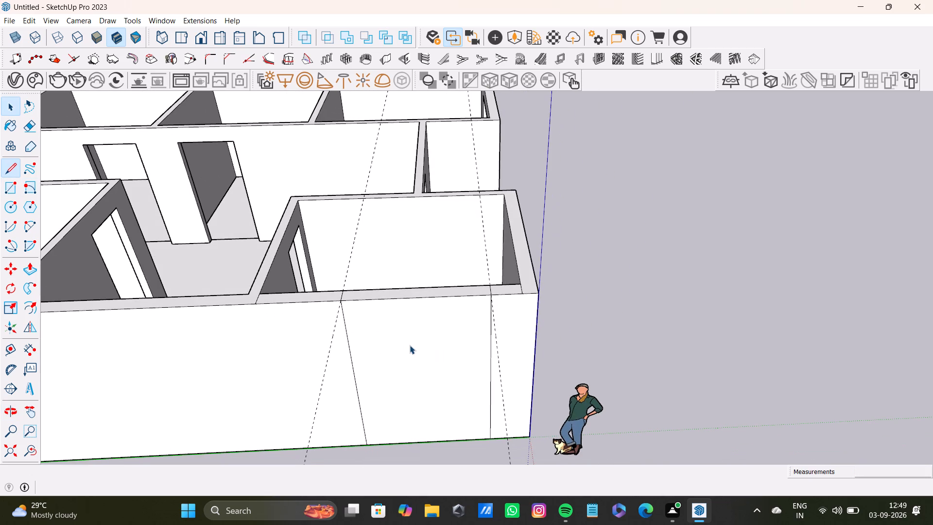
# Draw a window rectangle about 4' 4" by 4' 4" on the outer wall's face between the two vertical lines.
pyautogui.click(9, 192)
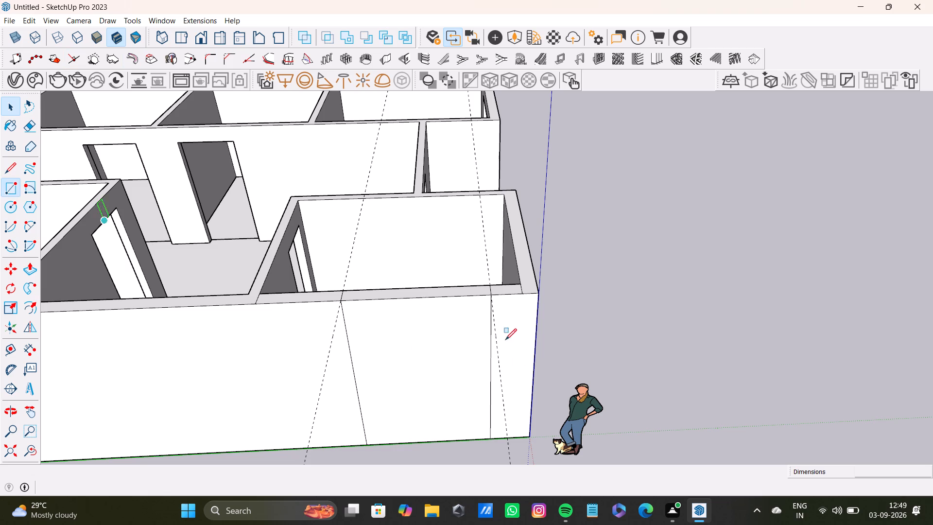
pyautogui.scroll(2, 444, 359)
pyautogui.moveTo(443, 358); pyautogui.dragTo(433, 293, button='middle')
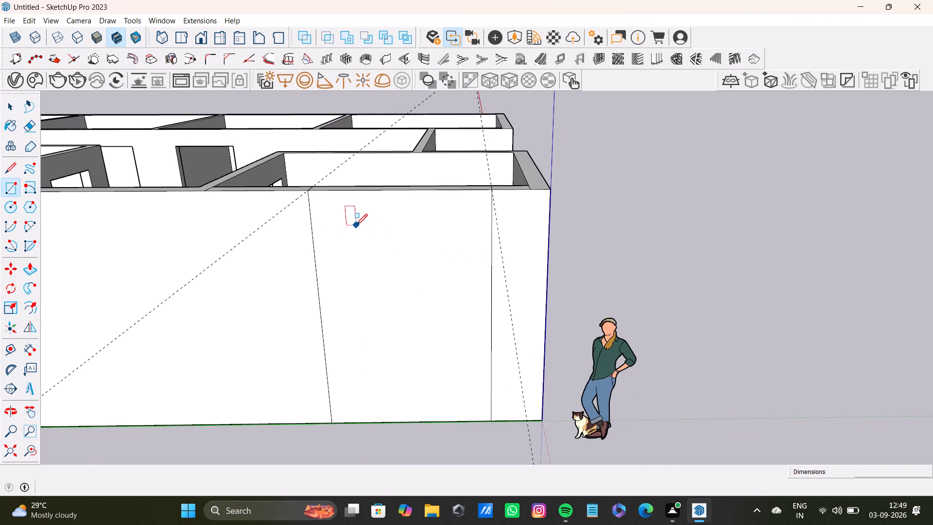
pyautogui.click(354, 224)
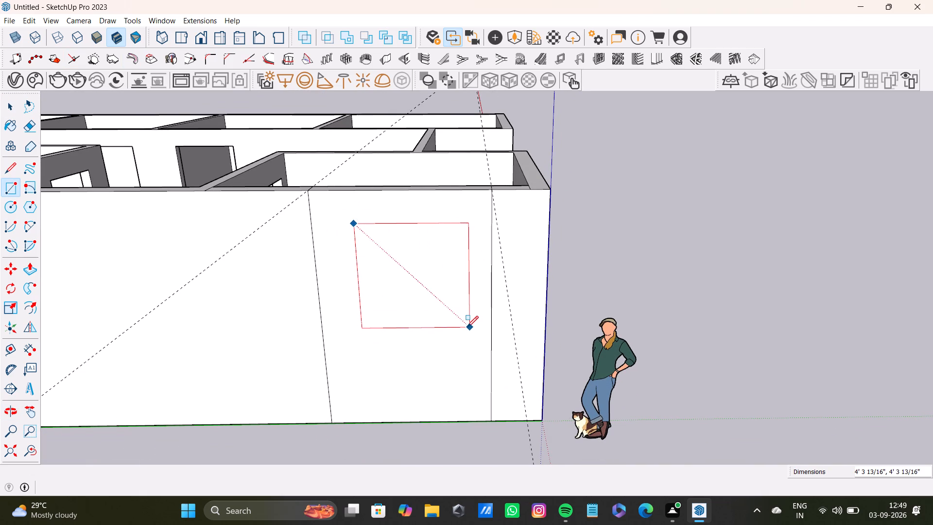
pyautogui.click(467, 327)
pyautogui.press('space')
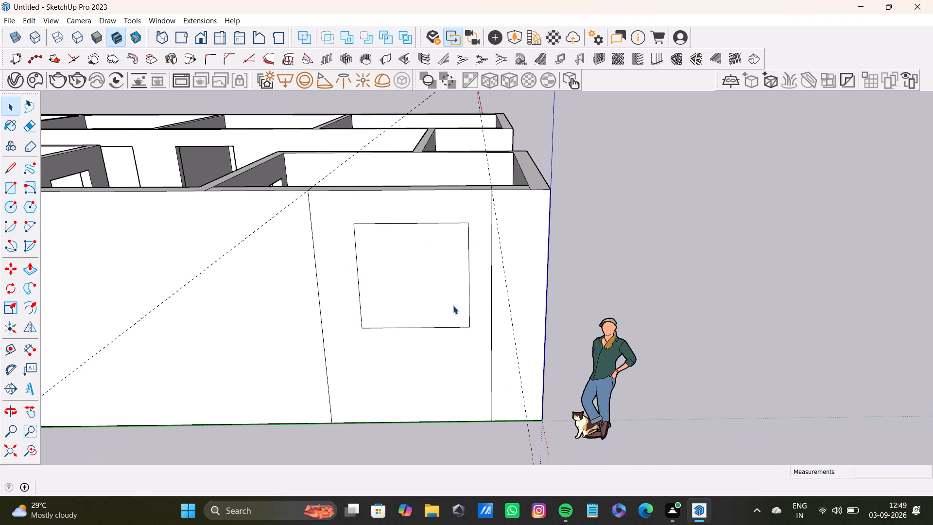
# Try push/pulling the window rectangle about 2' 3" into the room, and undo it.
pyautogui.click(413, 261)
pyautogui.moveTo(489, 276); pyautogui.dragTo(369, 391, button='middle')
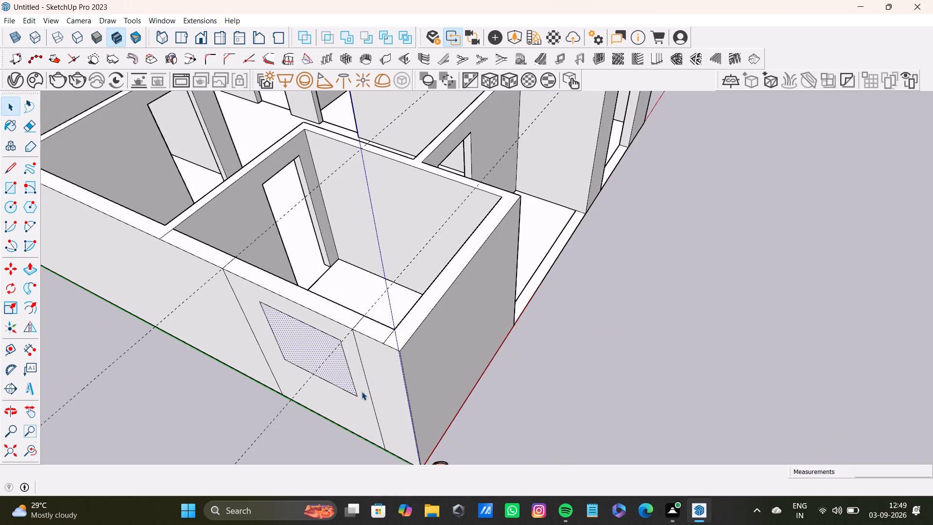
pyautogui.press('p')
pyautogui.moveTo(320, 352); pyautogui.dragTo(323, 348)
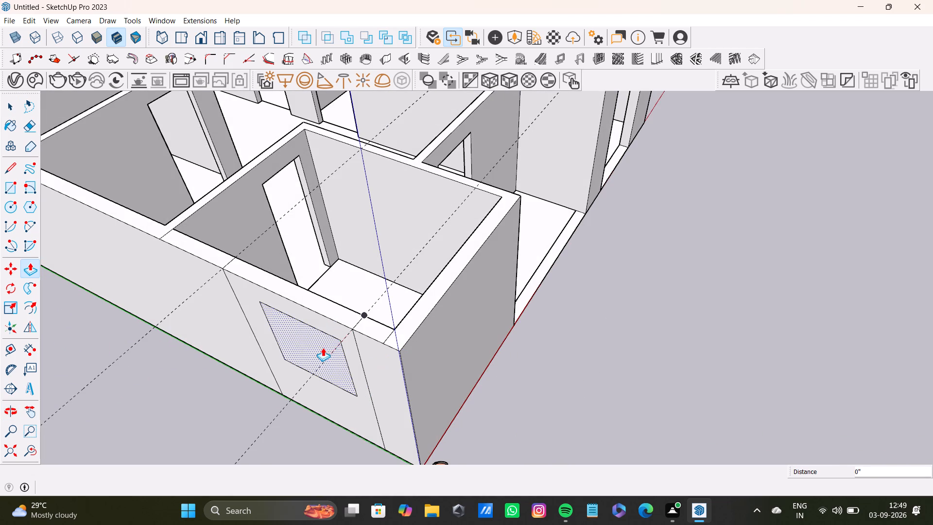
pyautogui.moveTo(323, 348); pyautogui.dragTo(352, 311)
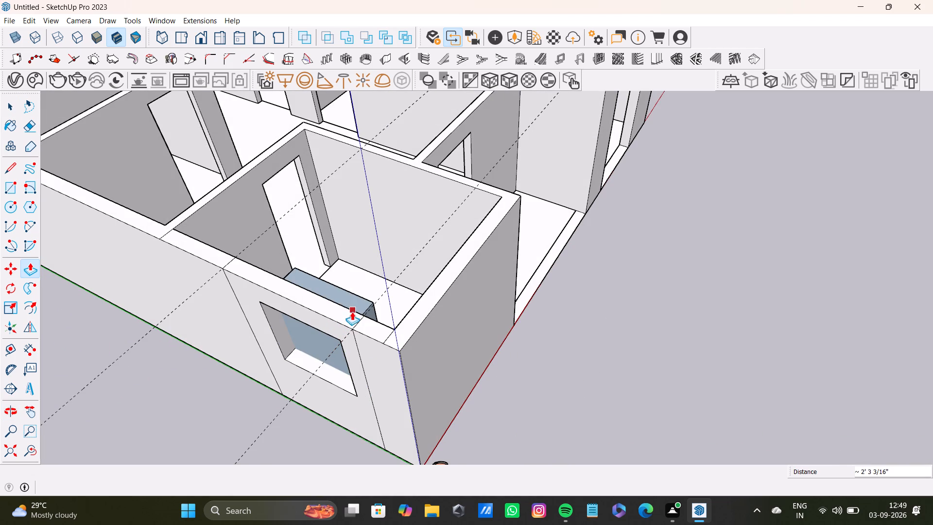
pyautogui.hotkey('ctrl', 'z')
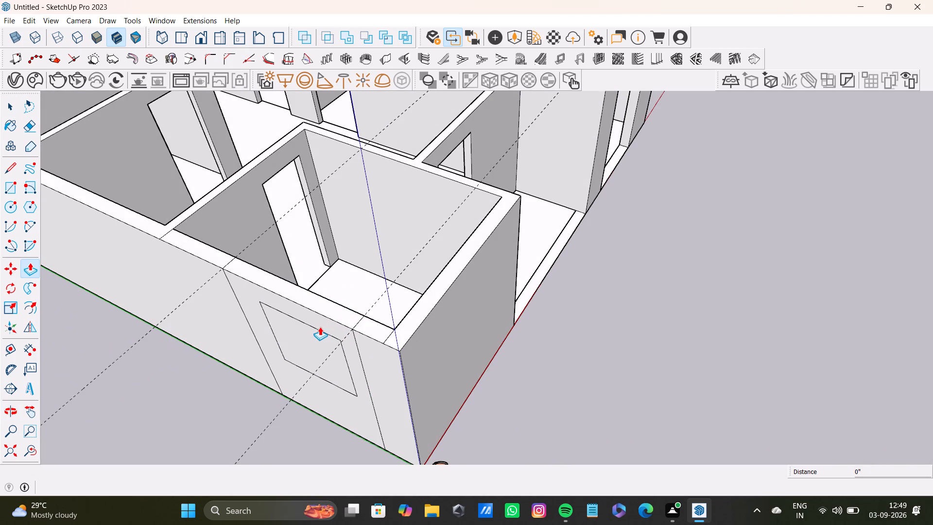
# Push the window rectangle 9" through the outer wall to cut the opening.
pyautogui.moveTo(313, 344); pyautogui.dragTo(354, 311)
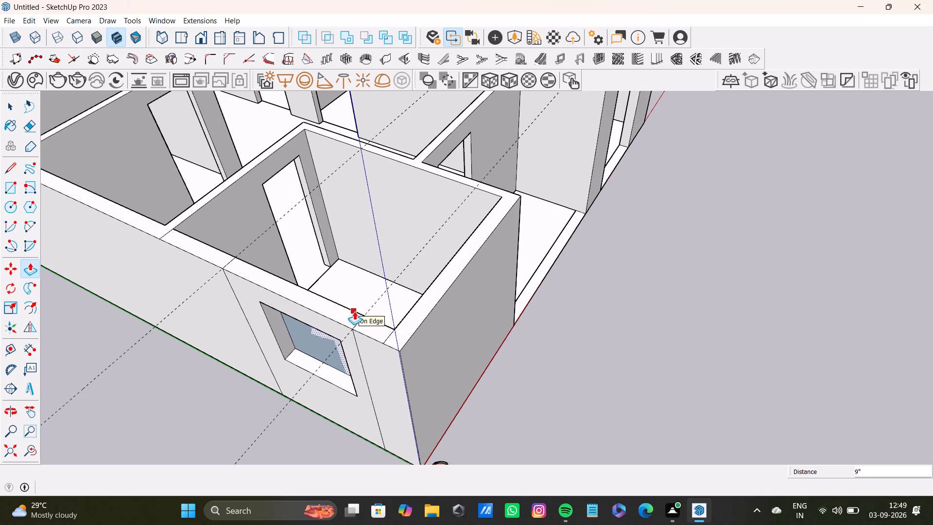
pyautogui.moveTo(354, 311); pyautogui.dragTo(355, 311)
pyautogui.scroll(-4, 291, 380)
pyautogui.moveTo(291, 380); pyautogui.dragTo(474, 314, button='middle')
pyautogui.scroll(-3, 502, 282)
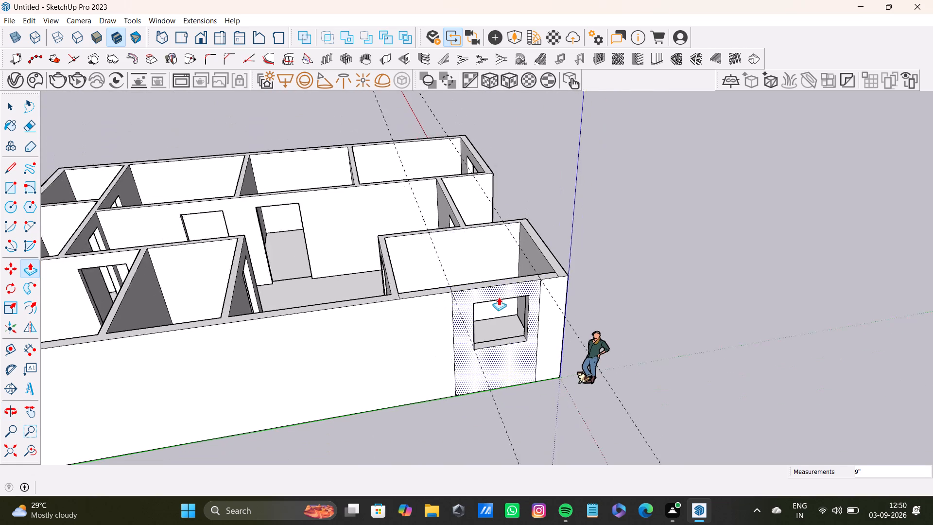
pyautogui.scroll(-5, 499, 297)
pyautogui.moveTo(463, 305); pyautogui.dragTo(609, 290, button='middle')
pyautogui.scroll(4, 476, 283)
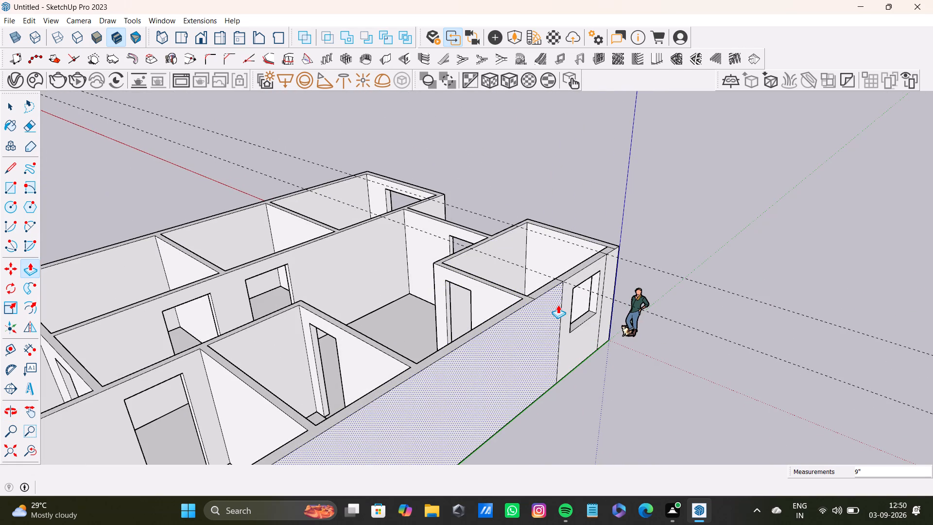
pyautogui.press('space')
# Examine the new window opening, the room layout and the long outer wall from several angles.
pyautogui.scroll(4, 599, 292)
pyautogui.moveTo(611, 284); pyautogui.dragTo(558, 289, button='middle')
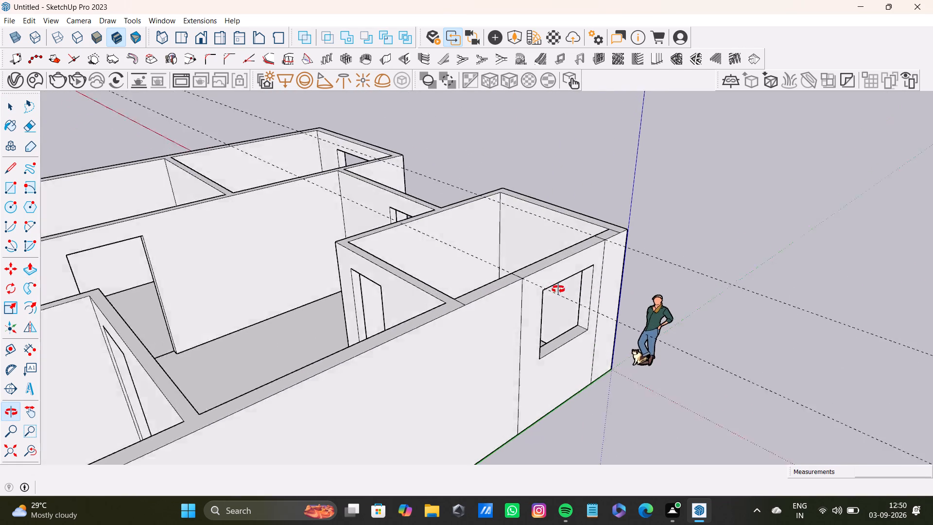
pyautogui.moveTo(558, 289); pyautogui.dragTo(454, 248, button='middle')
pyautogui.scroll(-5, 435, 281)
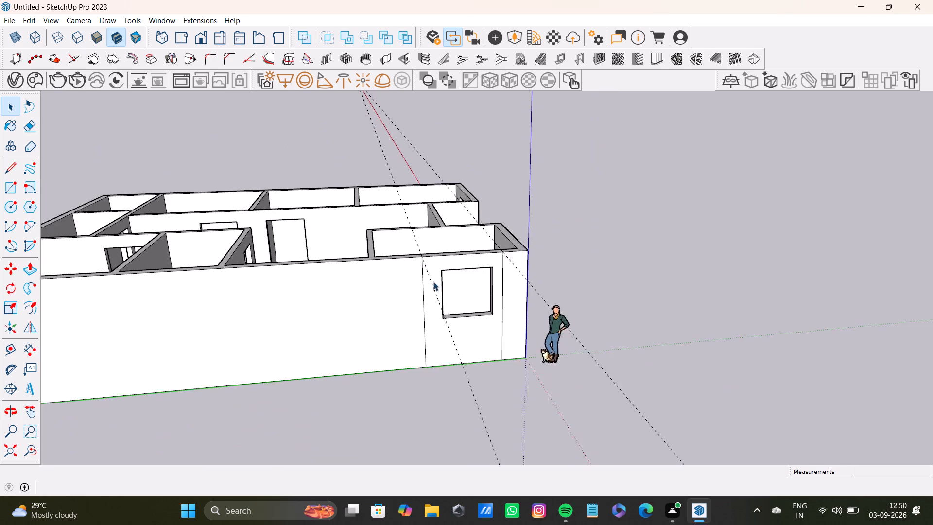
pyautogui.scroll(-3, 433, 282)
pyautogui.moveTo(434, 283); pyautogui.dragTo(610, 290, button='middle')
pyautogui.scroll(7, 489, 266)
pyautogui.scroll(-3, 520, 297)
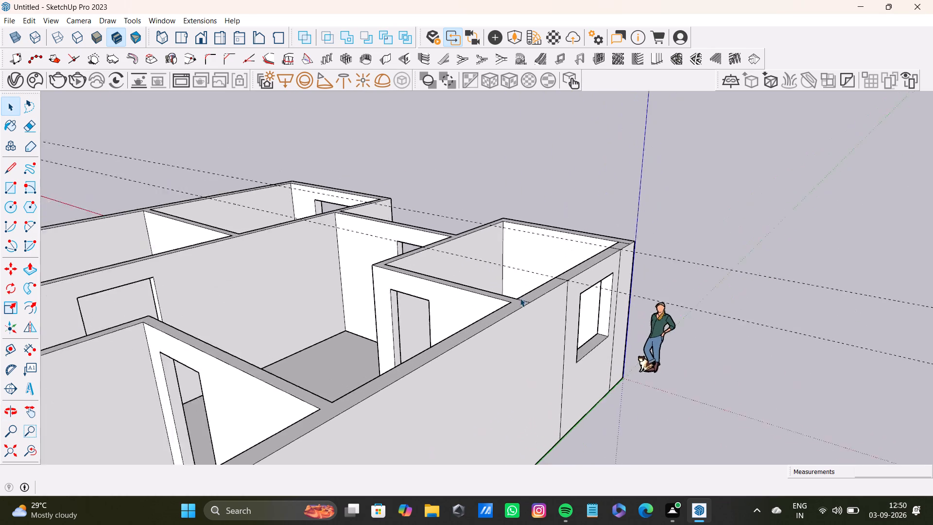
pyautogui.scroll(-6, 520, 298)
pyautogui.moveTo(555, 330); pyautogui.dragTo(345, 402, button='middle')
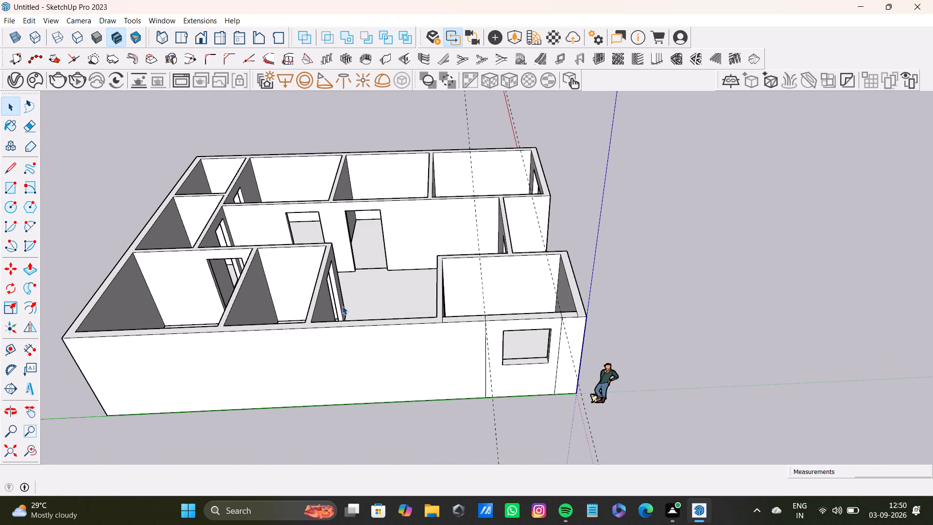
pyautogui.moveTo(352, 349); pyautogui.dragTo(587, 349, button='middle')
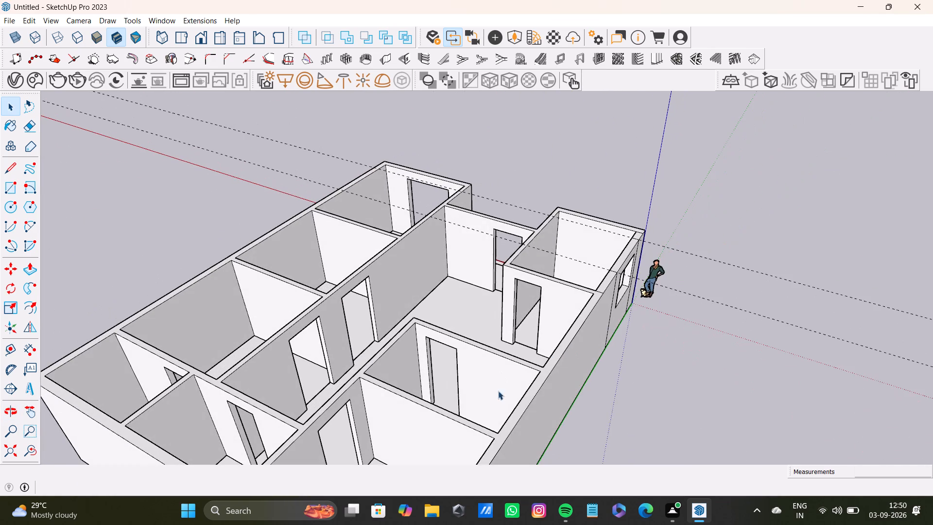
pyautogui.moveTo(540, 403); pyautogui.dragTo(396, 416, button='middle')
pyautogui.moveTo(461, 404); pyautogui.dragTo(412, 399, button='middle')
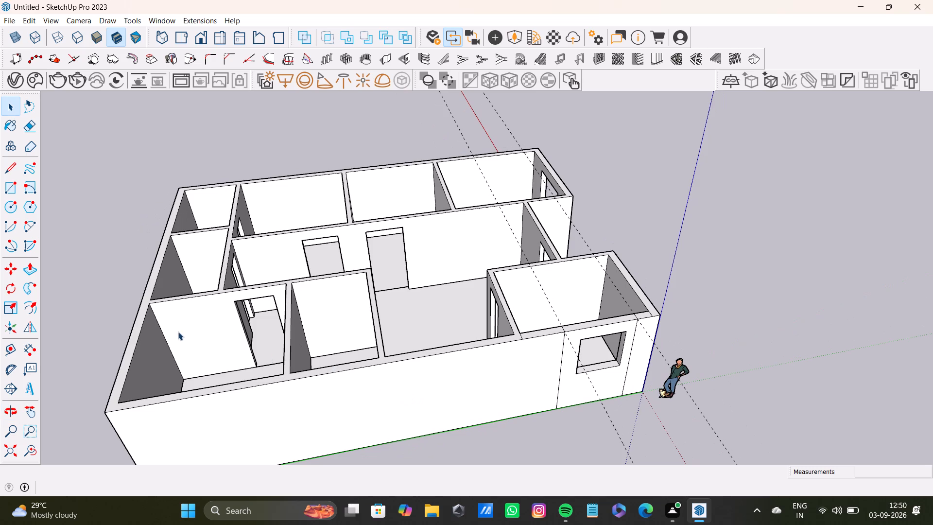
pyautogui.moveTo(358, 376); pyautogui.dragTo(371, 240, button='middle')
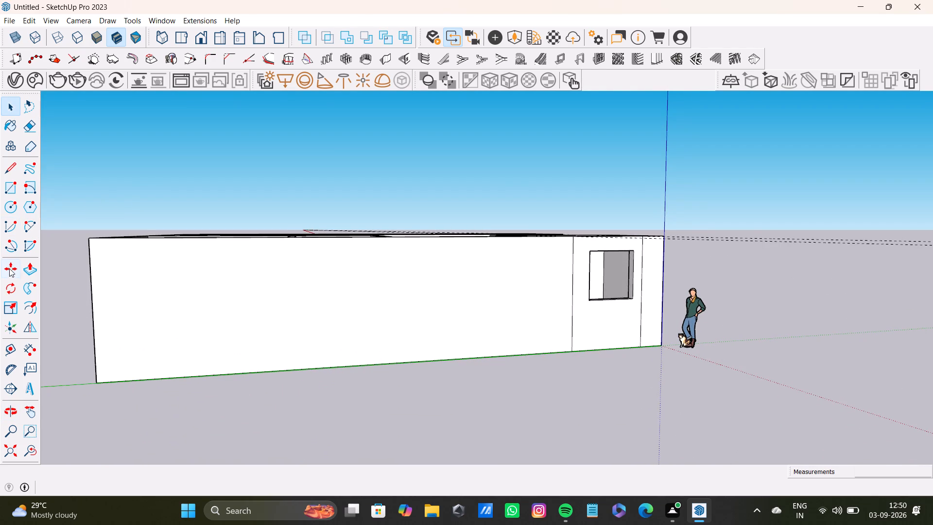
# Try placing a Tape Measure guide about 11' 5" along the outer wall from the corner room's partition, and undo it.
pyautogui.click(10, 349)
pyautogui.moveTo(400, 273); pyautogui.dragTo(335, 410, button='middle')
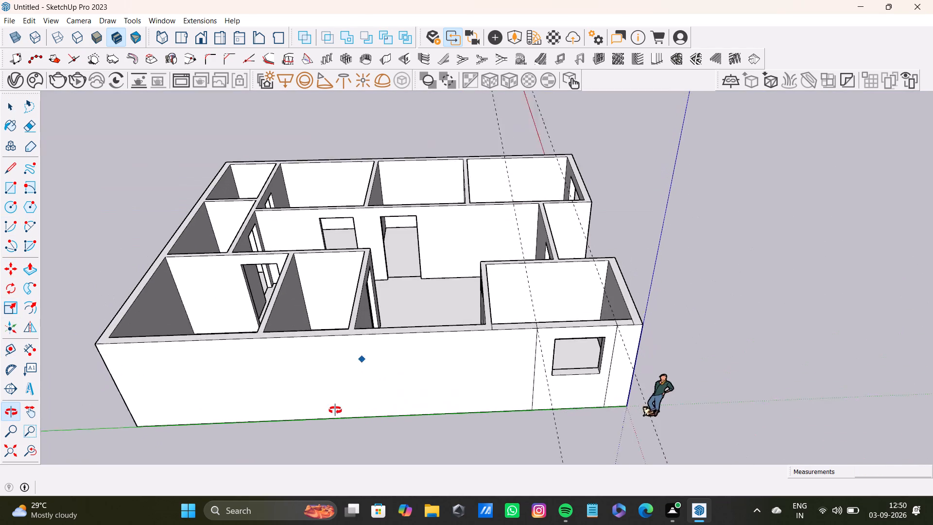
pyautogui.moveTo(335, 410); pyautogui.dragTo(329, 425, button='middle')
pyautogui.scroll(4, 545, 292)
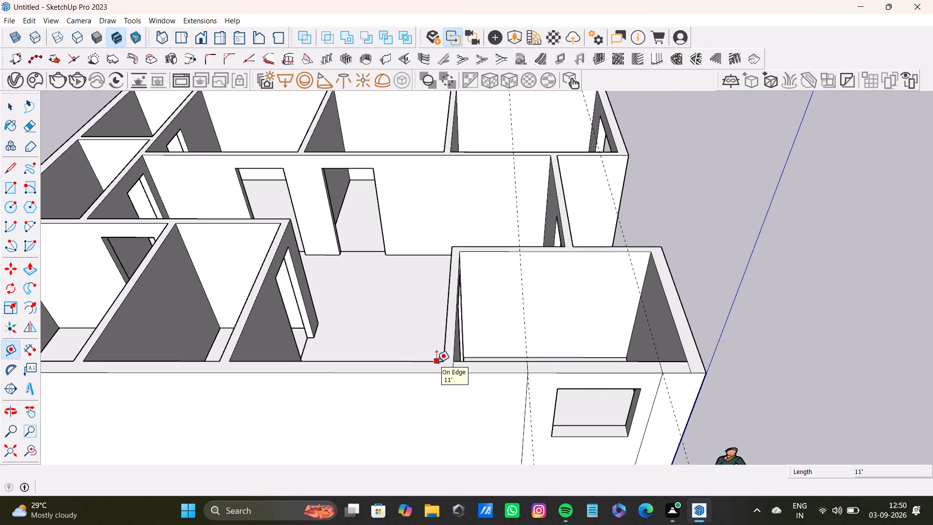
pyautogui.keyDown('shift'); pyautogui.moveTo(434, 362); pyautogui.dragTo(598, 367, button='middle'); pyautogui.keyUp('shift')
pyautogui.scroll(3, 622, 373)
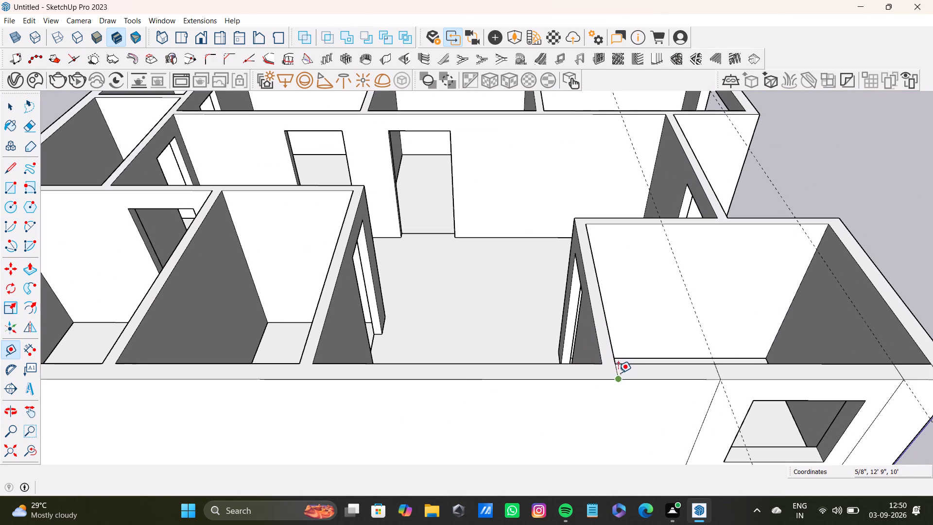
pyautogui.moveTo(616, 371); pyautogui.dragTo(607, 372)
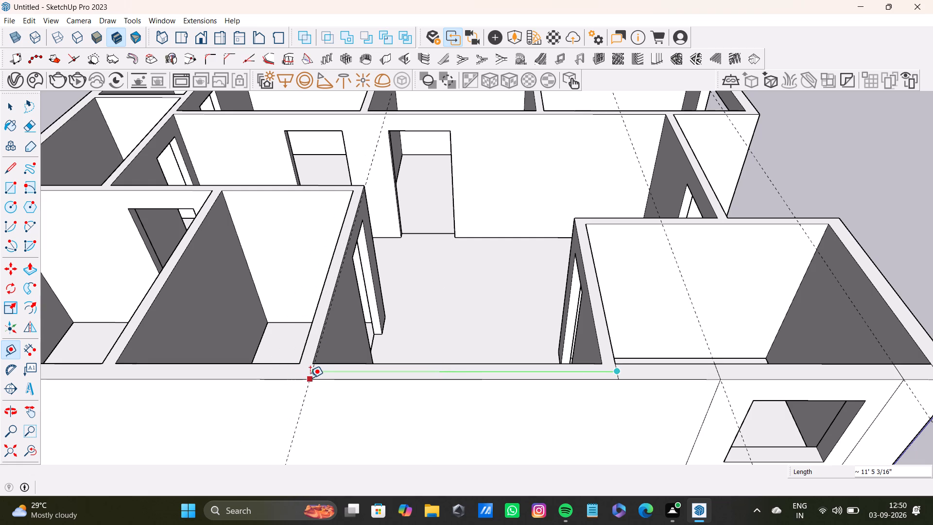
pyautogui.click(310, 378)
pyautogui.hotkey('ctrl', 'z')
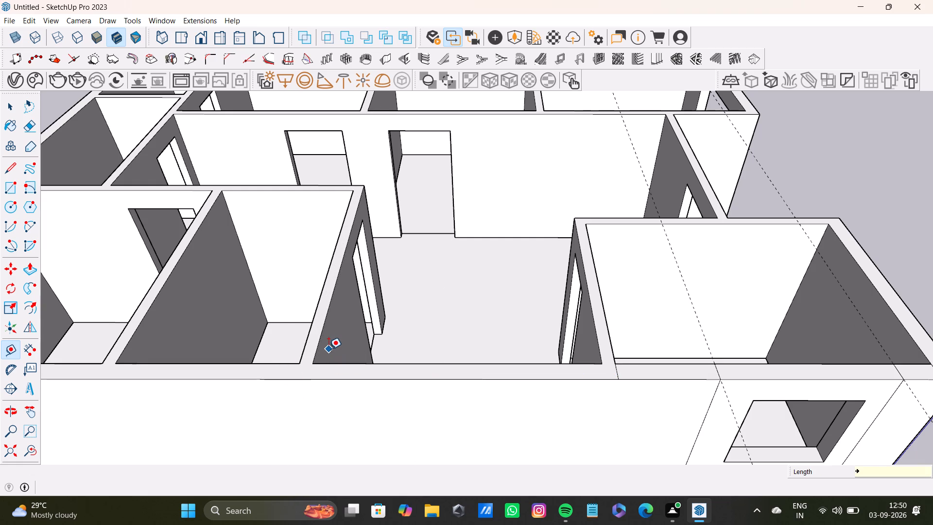
# Place guides across the outer wall's top 11' 6" from the corner room's partition and another 6" farther, matching the next partition's two faces.
pyautogui.click(614, 372)
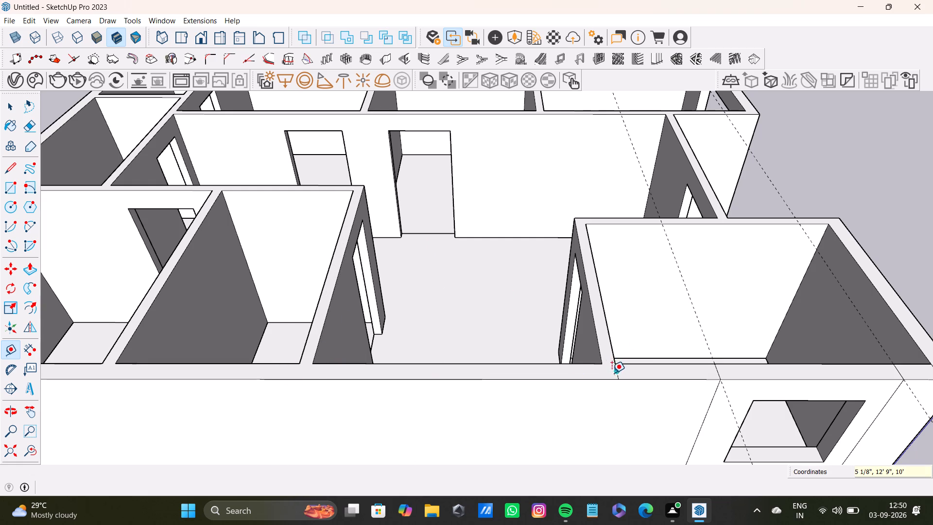
pyautogui.click(311, 369)
pyautogui.keyDown('shift'); pyautogui.moveTo(306, 382); pyautogui.dragTo(421, 370, button='middle'); pyautogui.keyUp('shift')
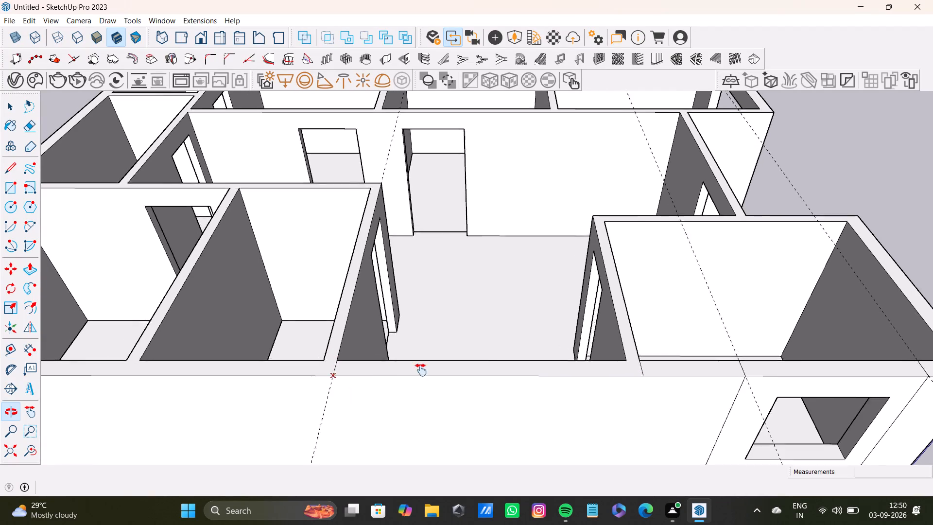
pyautogui.keyDown('shift'); pyautogui.moveTo(421, 370); pyautogui.dragTo(463, 369, button='middle'); pyautogui.keyUp('shift')
pyautogui.scroll(7, 463, 367)
pyautogui.click(470, 353)
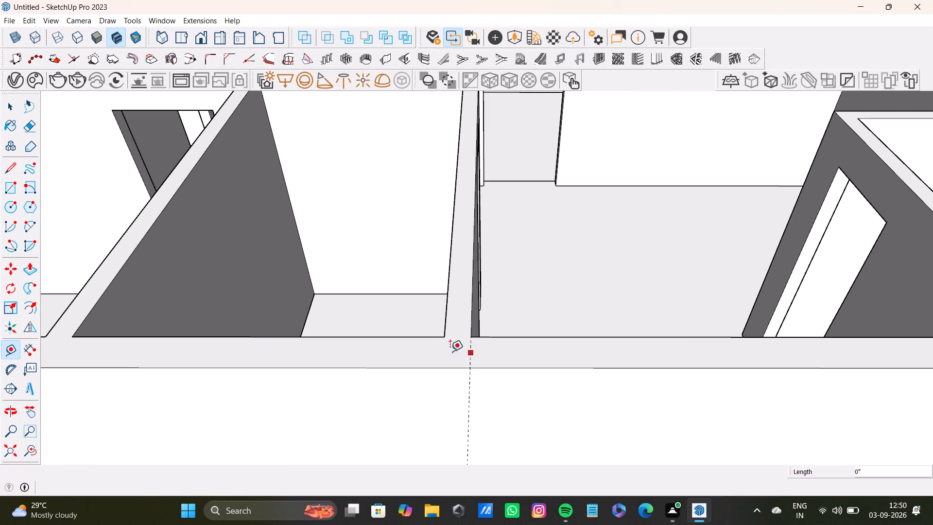
pyautogui.click(443, 359)
# Place a guide about 7' farther along the outer wall, in line with the small room's opposite partition face.
pyautogui.keyDown('shift'); pyautogui.moveTo(383, 354); pyautogui.dragTo(506, 348, button='middle'); pyautogui.keyUp('shift')
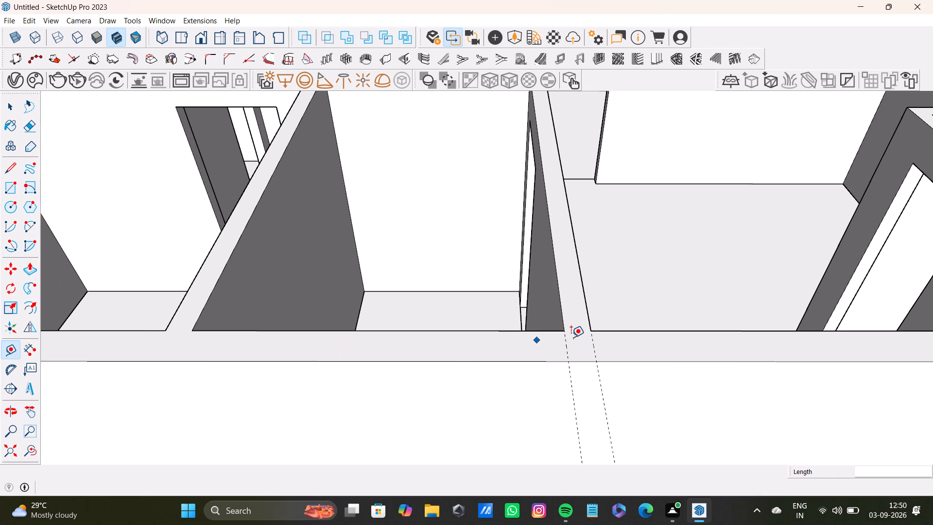
pyautogui.click(566, 351)
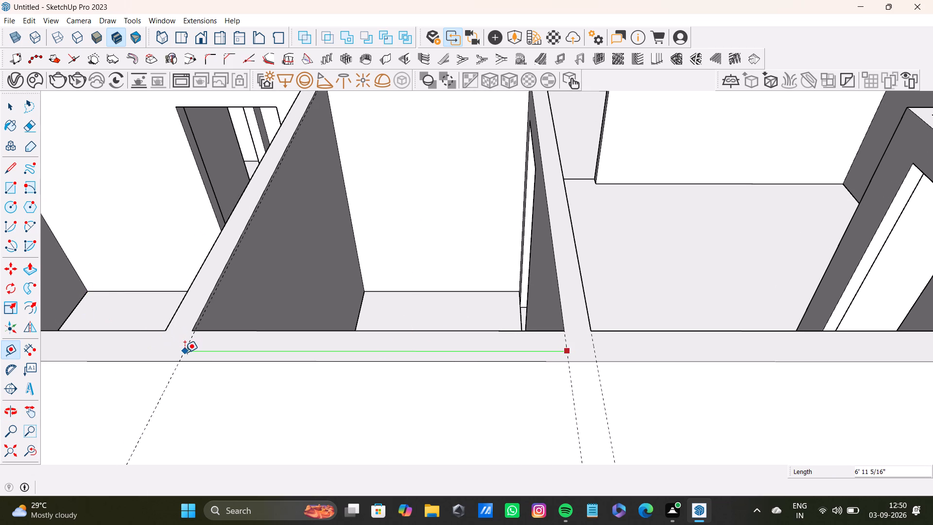
pyautogui.click(181, 350)
# Draw a 10' vertical line down the outer wall's face from the farthest guide to the base.
pyautogui.scroll(-5, 326, 375)
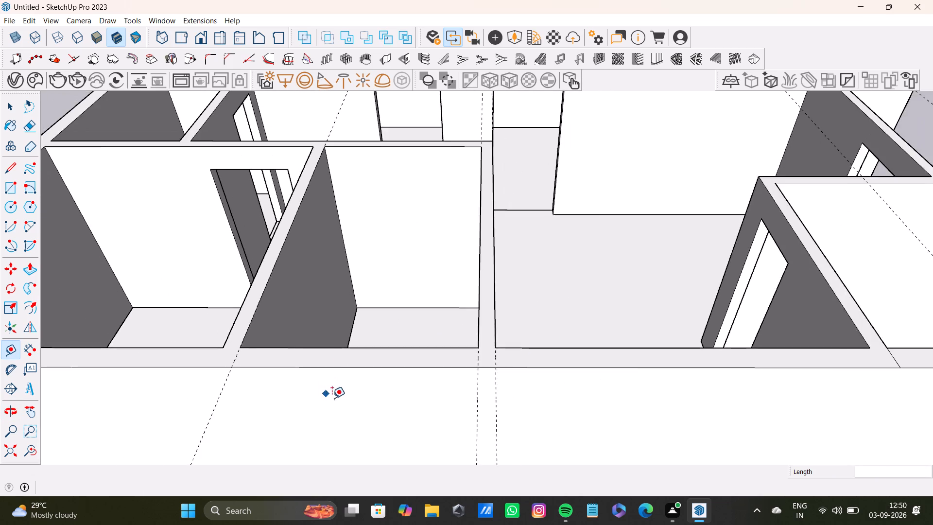
pyautogui.moveTo(332, 398); pyautogui.dragTo(318, 279, button='middle')
pyautogui.moveTo(275, 272); pyautogui.dragTo(353, 266, button='middle')
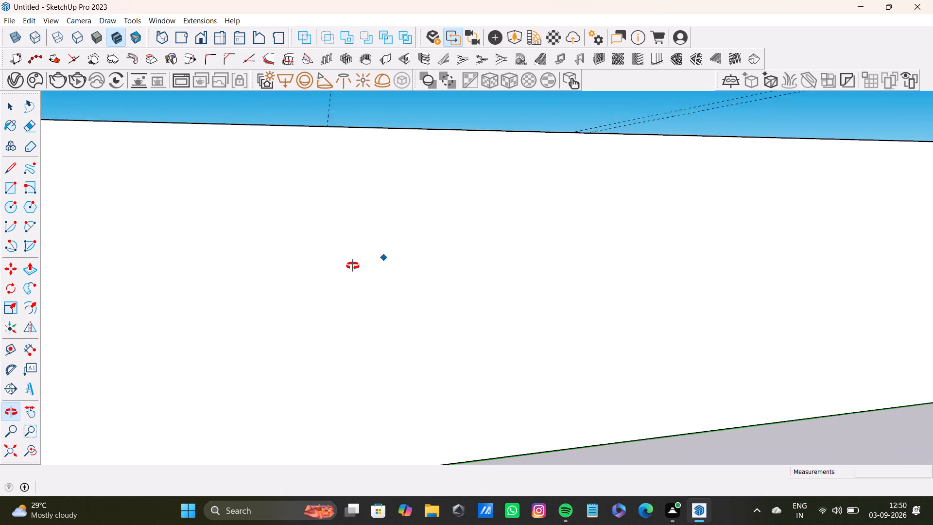
pyautogui.moveTo(353, 266); pyautogui.dragTo(311, 369, button='middle')
pyautogui.scroll(-7, 307, 330)
pyautogui.moveTo(311, 337); pyautogui.dragTo(311, 326, button='middle')
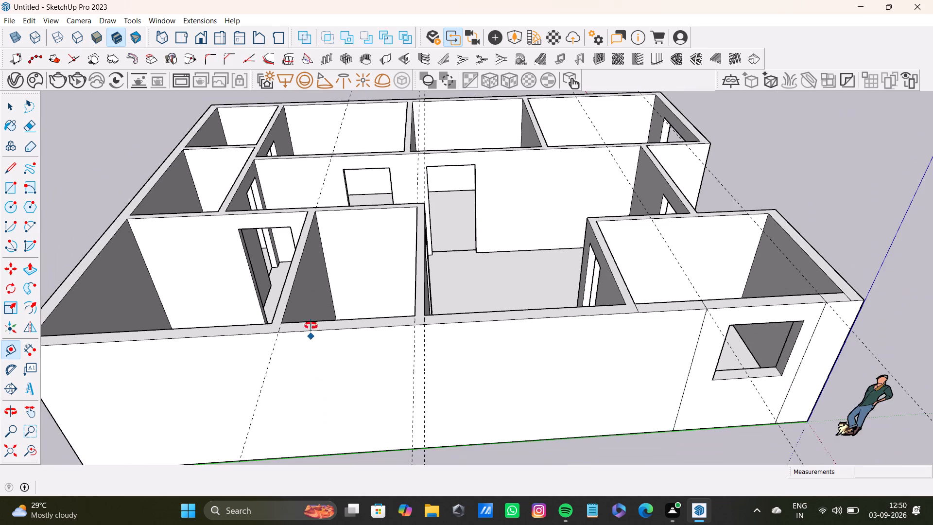
pyautogui.moveTo(311, 326); pyautogui.dragTo(330, 180, button='middle')
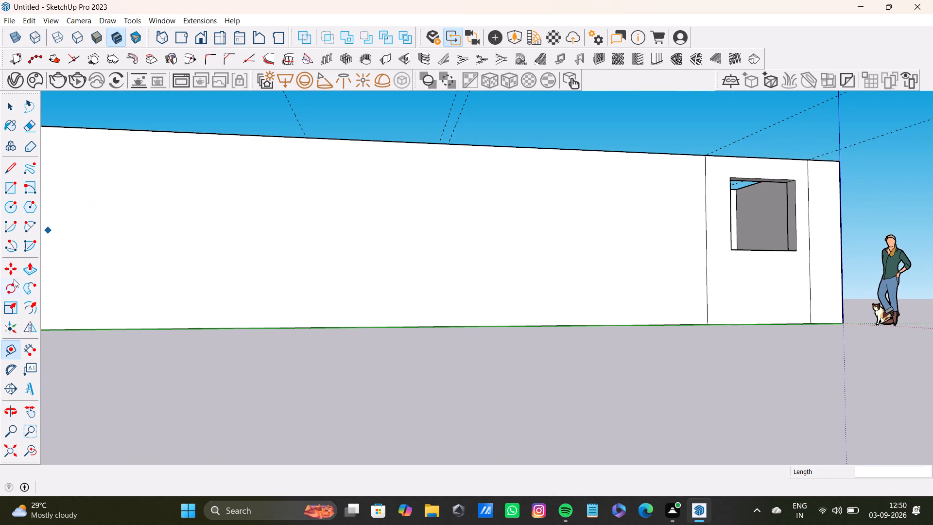
pyautogui.click(13, 171)
pyautogui.moveTo(389, 213); pyautogui.dragTo(357, 228, button='middle')
pyautogui.click(270, 159)
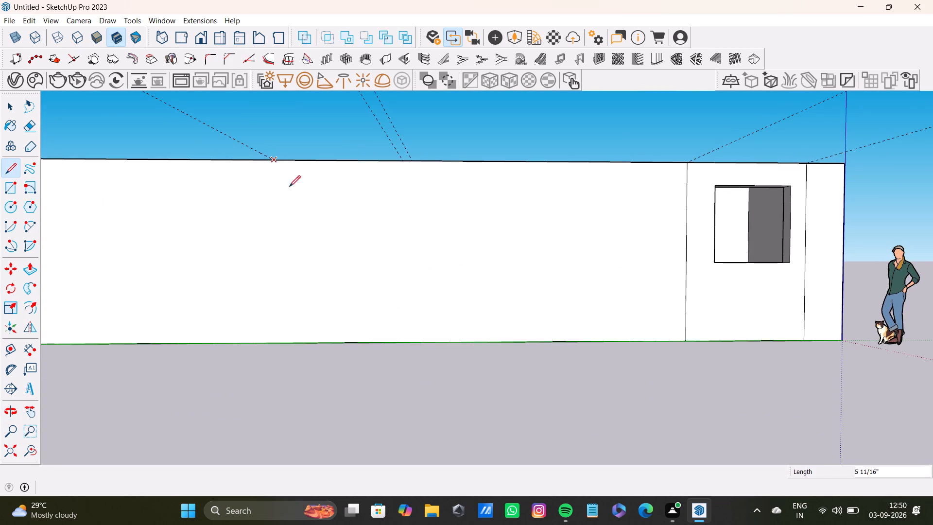
pyautogui.click(274, 345)
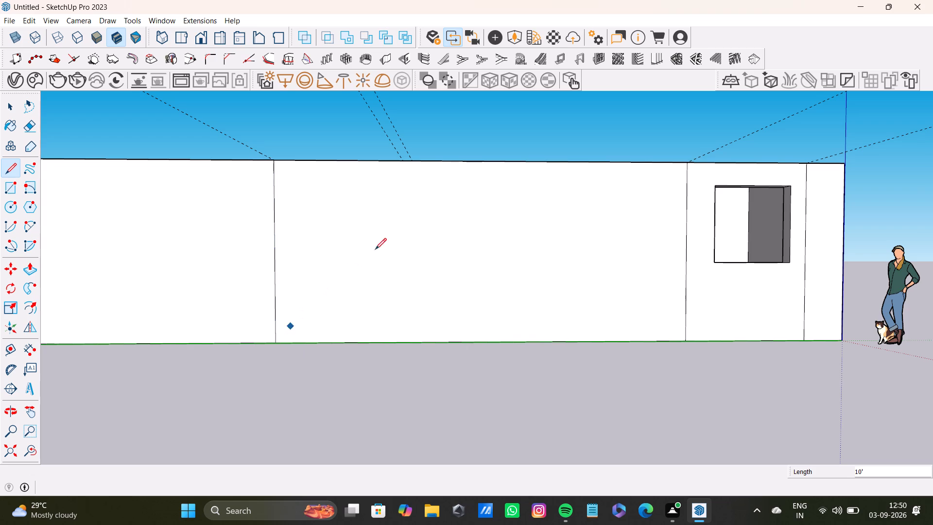
# Draw a 10' vertical line down the outer wall's face from the small room's nearer guide to the base.
pyautogui.moveTo(386, 209); pyautogui.dragTo(395, 298, button='middle')
pyautogui.moveTo(413, 350); pyautogui.dragTo(418, 266, button='middle')
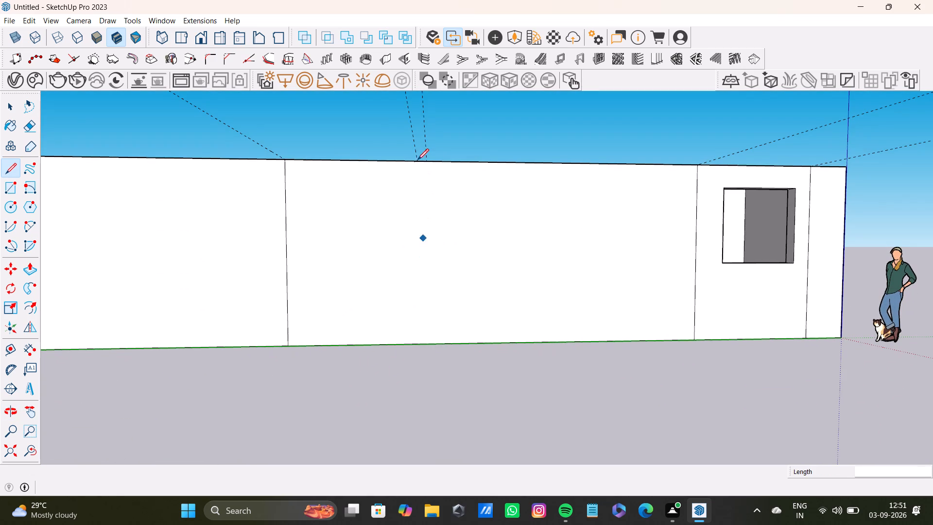
pyautogui.click(417, 161)
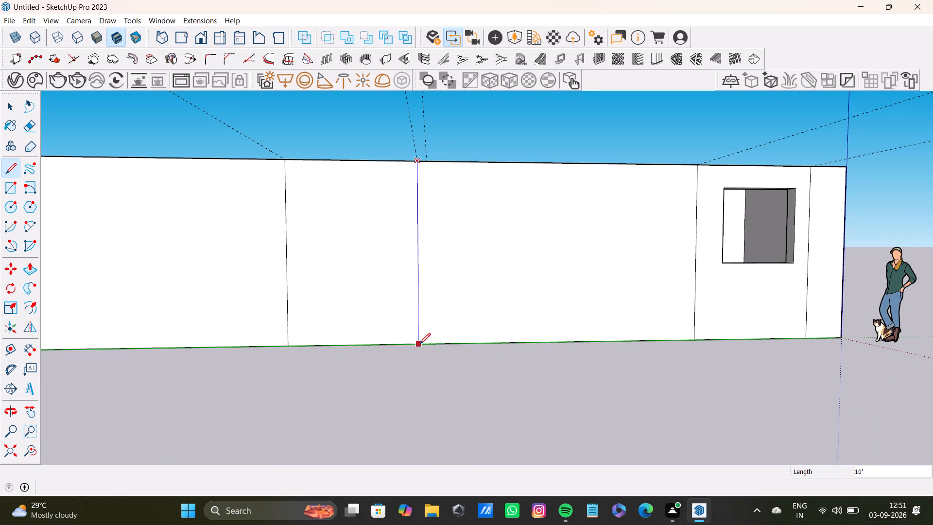
pyautogui.click(419, 344)
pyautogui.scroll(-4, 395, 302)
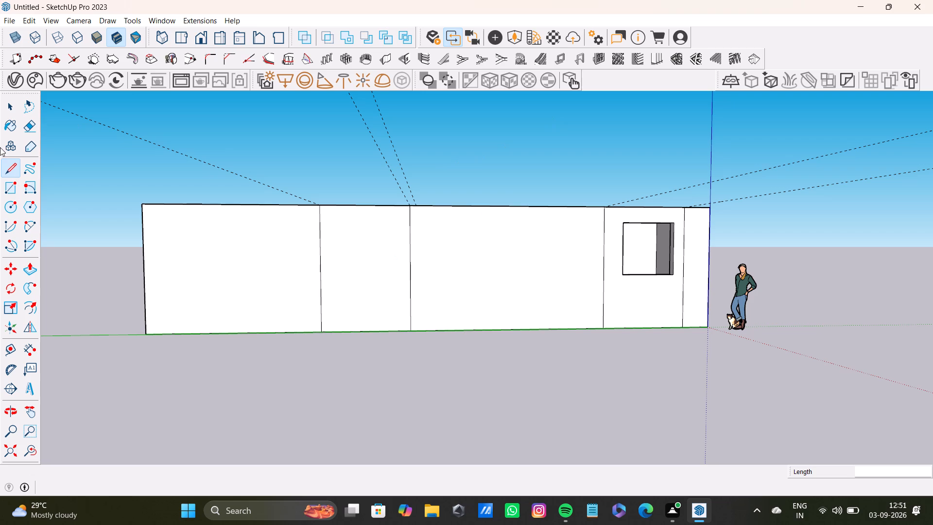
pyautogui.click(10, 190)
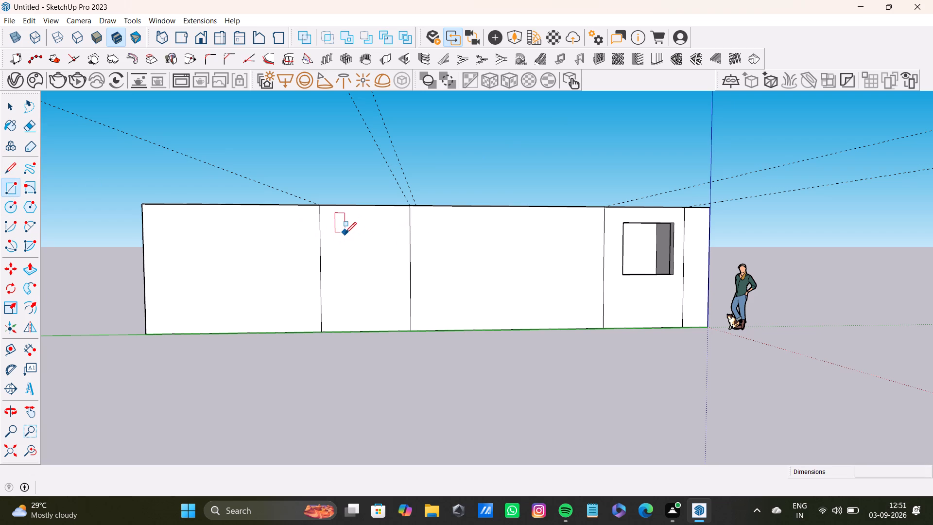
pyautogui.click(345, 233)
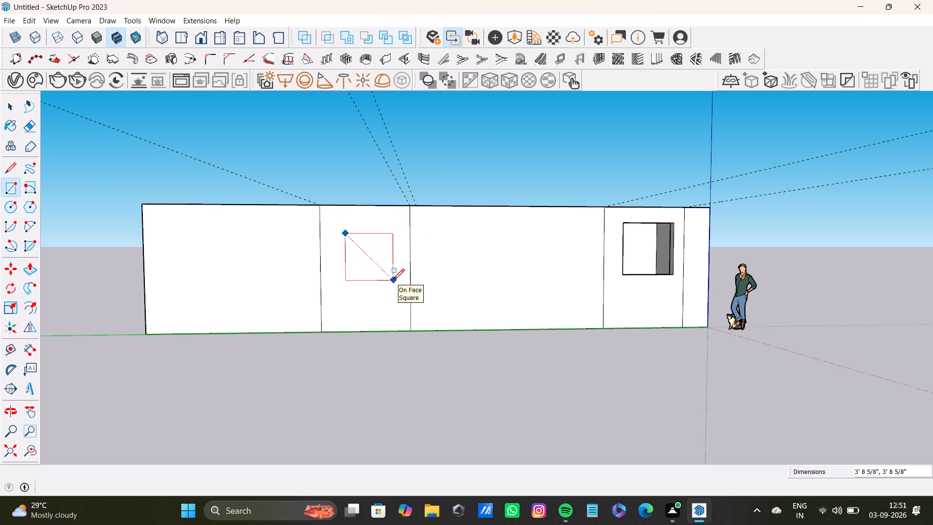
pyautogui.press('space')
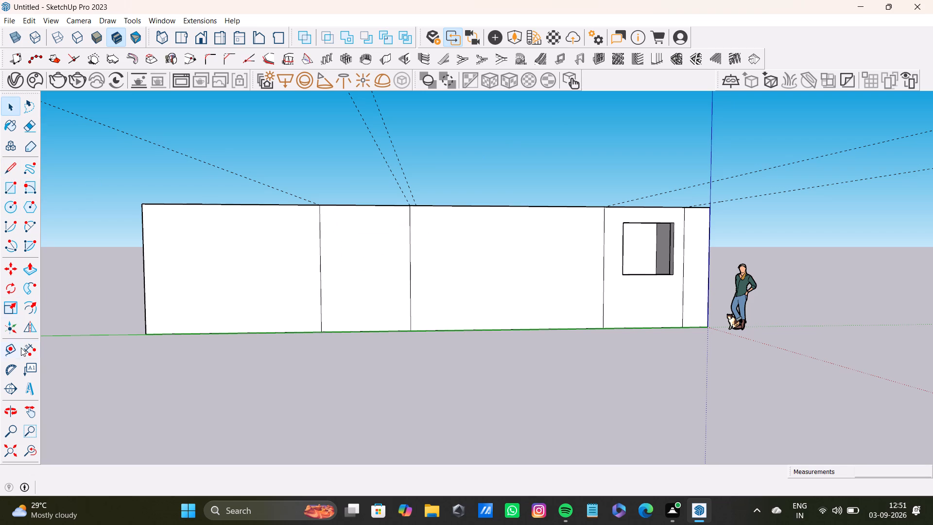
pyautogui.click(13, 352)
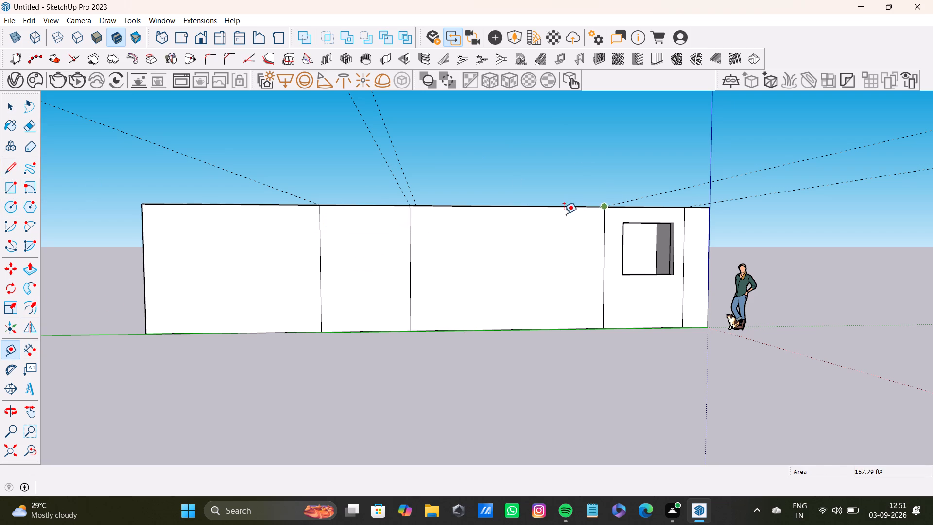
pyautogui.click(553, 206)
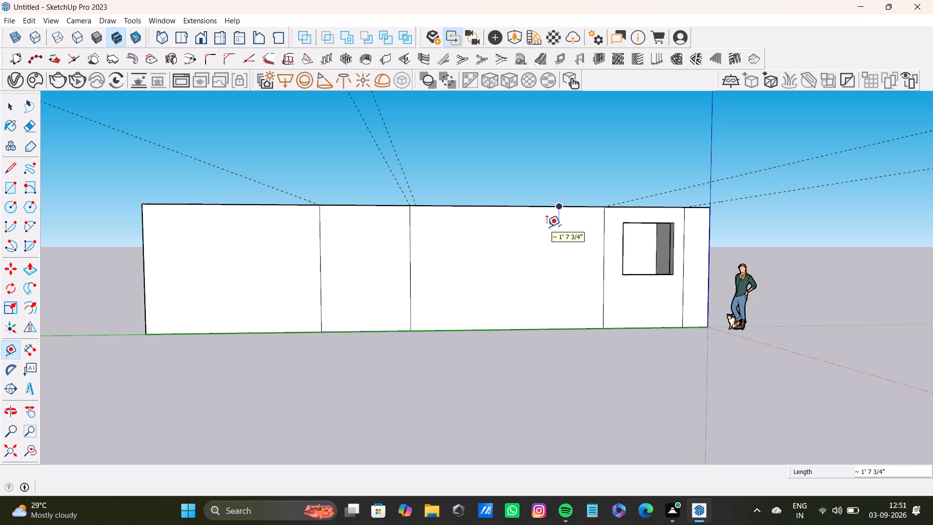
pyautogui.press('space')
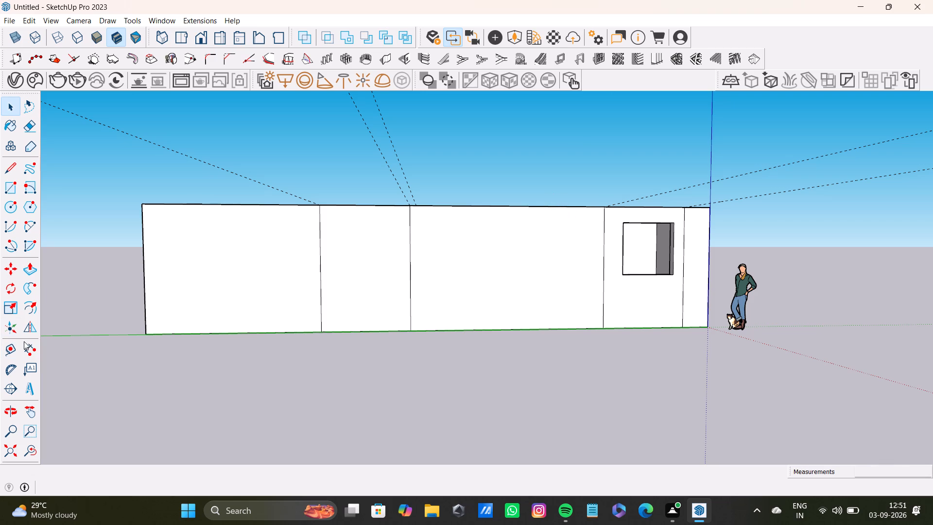
# Place horizontal guides on the outer wall face about 1' 3" below its top edge and about 4' 5" above its base.
pyautogui.click(13, 352)
pyautogui.click(356, 205)
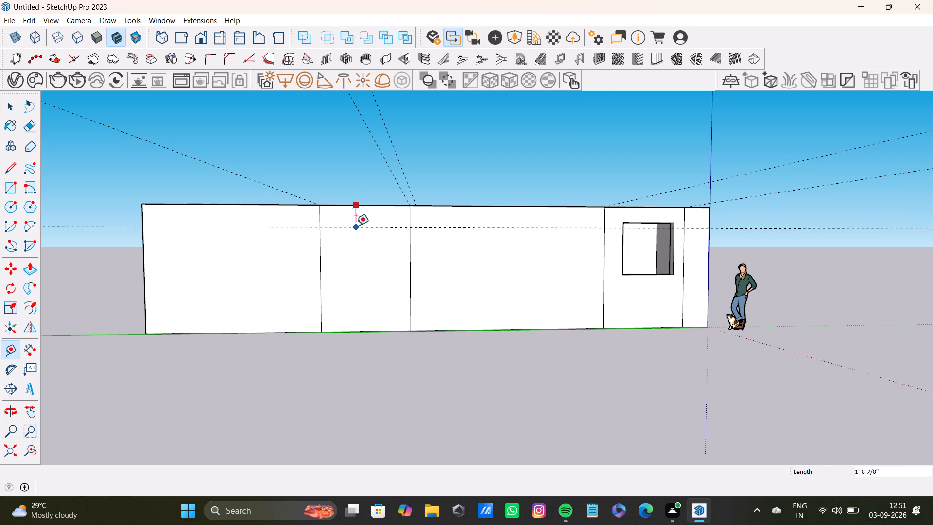
pyautogui.click(356, 221)
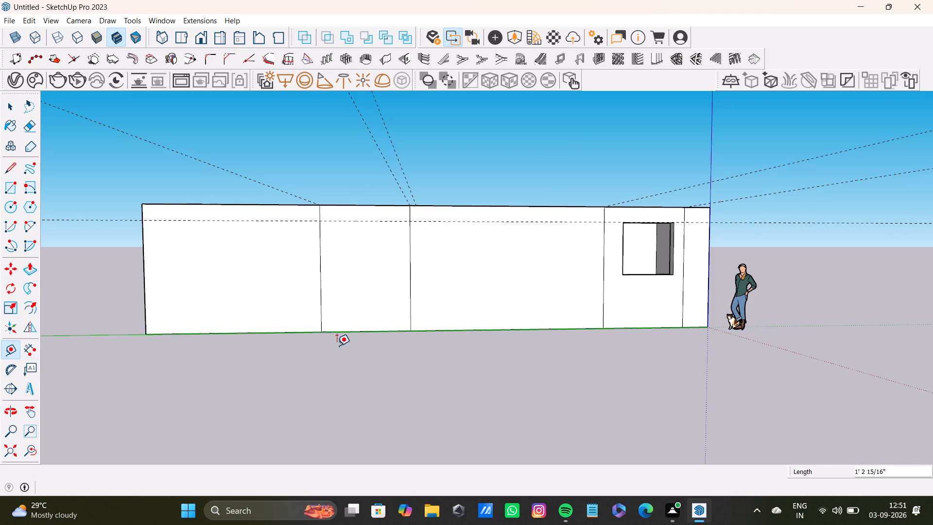
pyautogui.moveTo(353, 331); pyautogui.dragTo(353, 327)
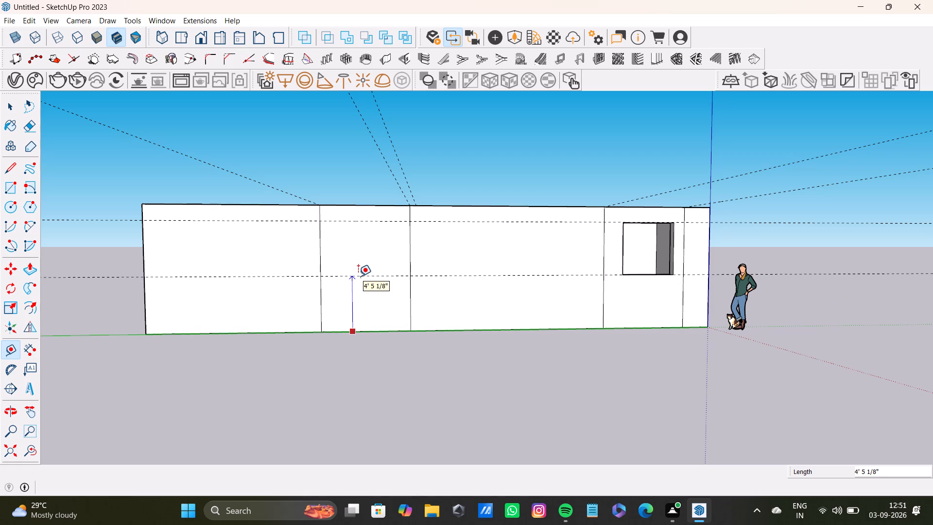
pyautogui.click(358, 276)
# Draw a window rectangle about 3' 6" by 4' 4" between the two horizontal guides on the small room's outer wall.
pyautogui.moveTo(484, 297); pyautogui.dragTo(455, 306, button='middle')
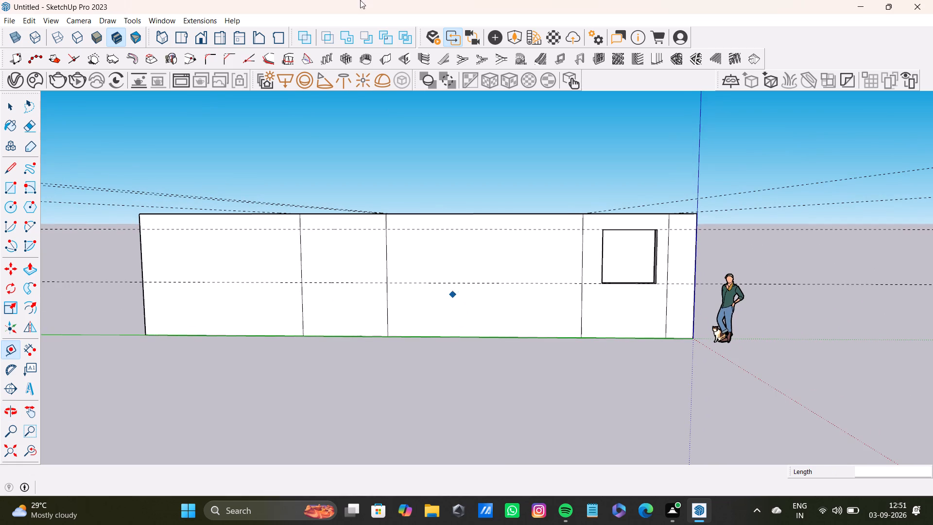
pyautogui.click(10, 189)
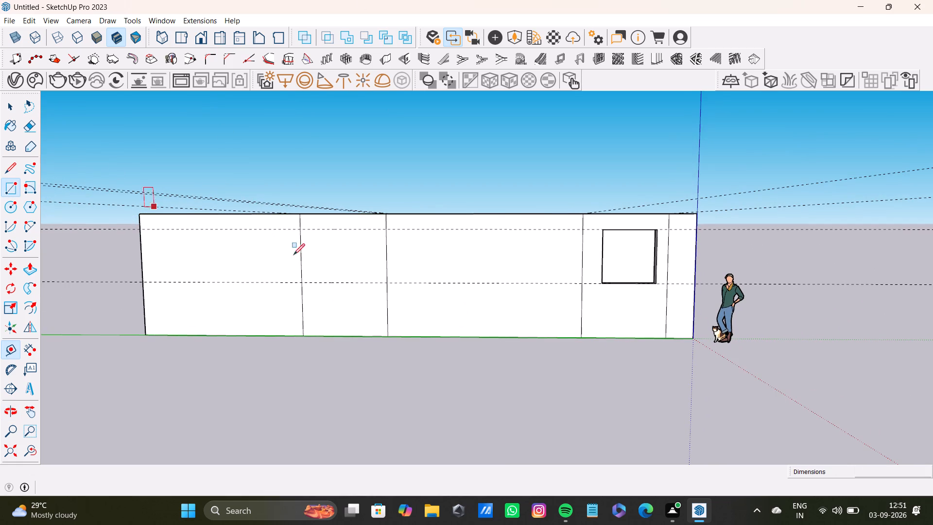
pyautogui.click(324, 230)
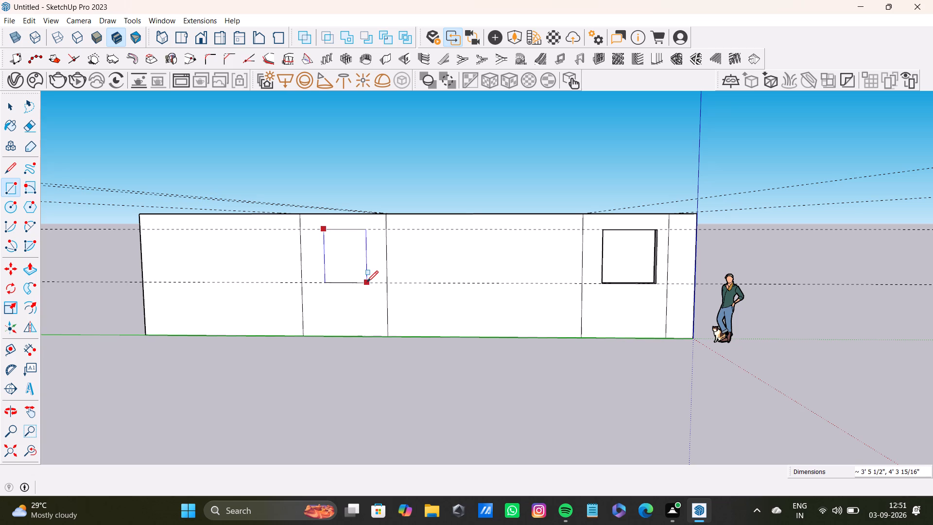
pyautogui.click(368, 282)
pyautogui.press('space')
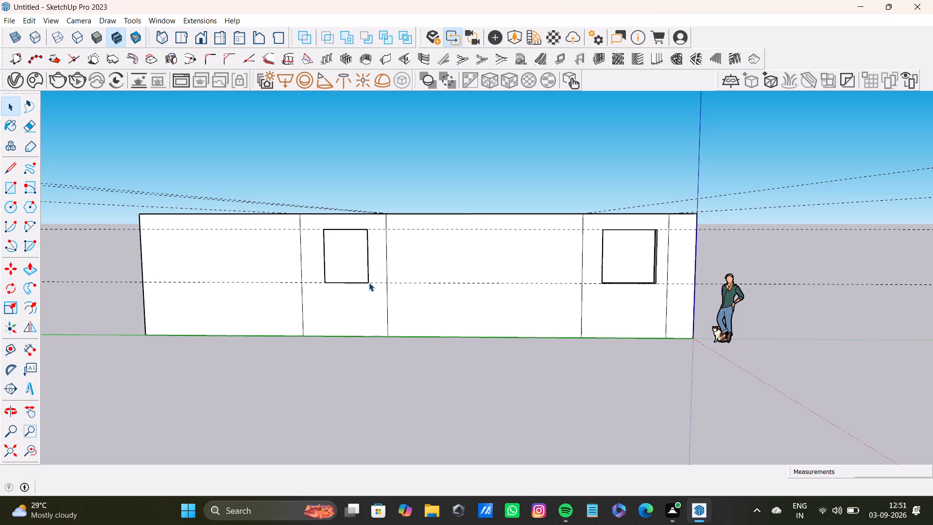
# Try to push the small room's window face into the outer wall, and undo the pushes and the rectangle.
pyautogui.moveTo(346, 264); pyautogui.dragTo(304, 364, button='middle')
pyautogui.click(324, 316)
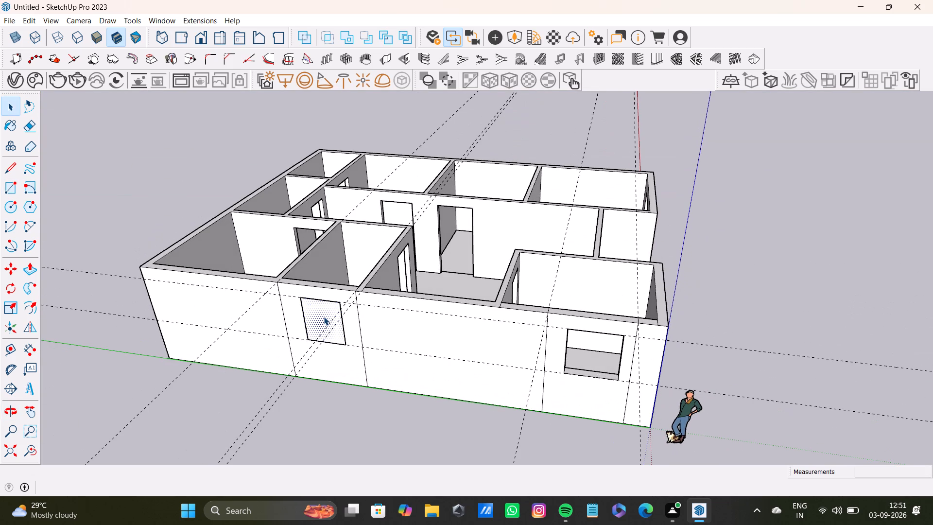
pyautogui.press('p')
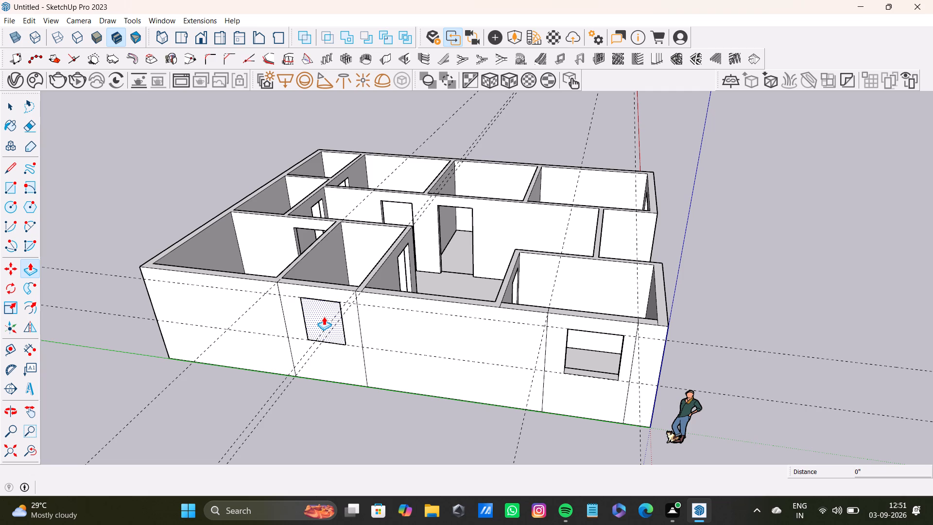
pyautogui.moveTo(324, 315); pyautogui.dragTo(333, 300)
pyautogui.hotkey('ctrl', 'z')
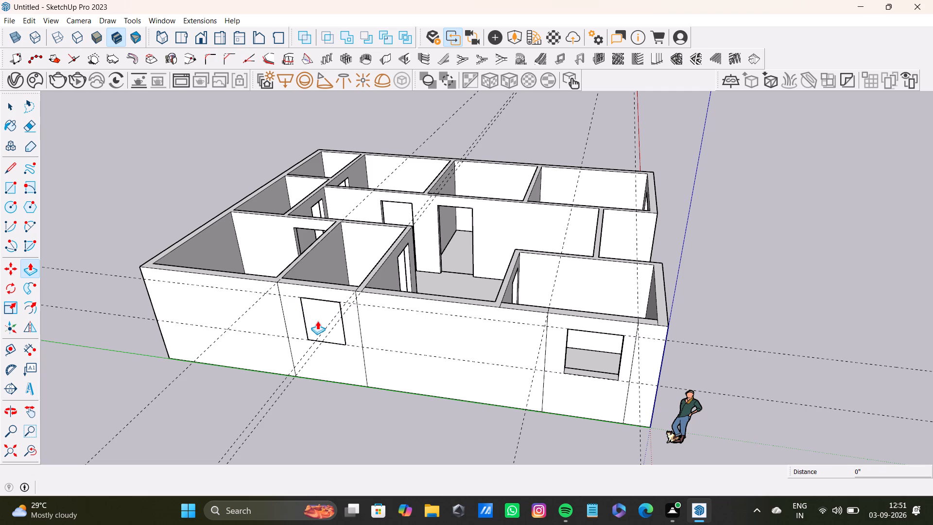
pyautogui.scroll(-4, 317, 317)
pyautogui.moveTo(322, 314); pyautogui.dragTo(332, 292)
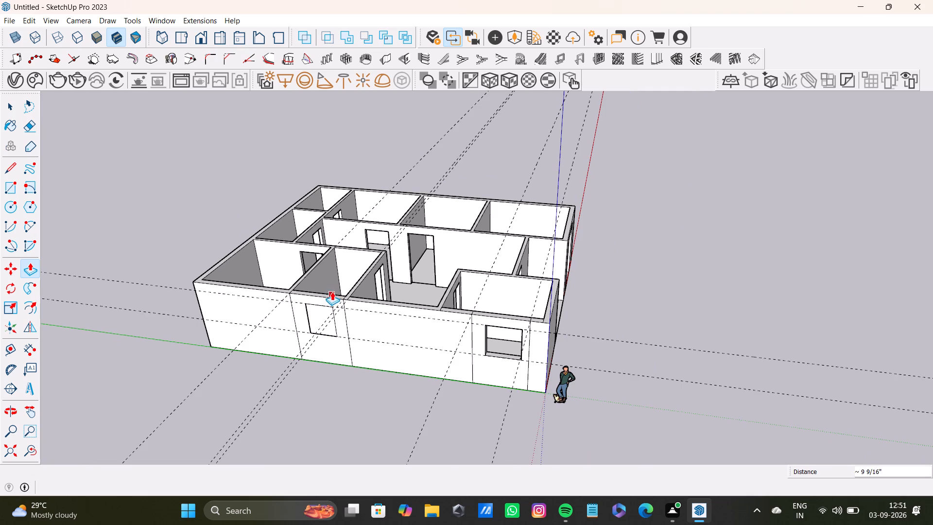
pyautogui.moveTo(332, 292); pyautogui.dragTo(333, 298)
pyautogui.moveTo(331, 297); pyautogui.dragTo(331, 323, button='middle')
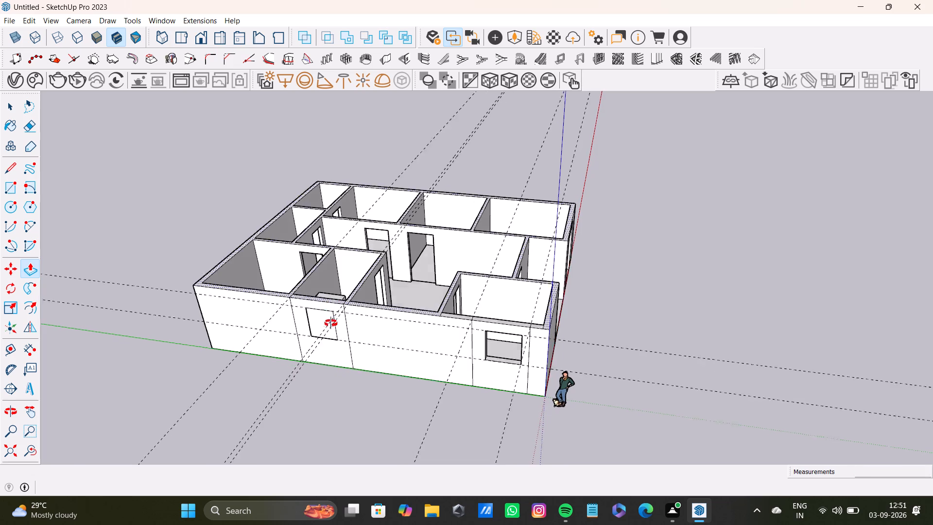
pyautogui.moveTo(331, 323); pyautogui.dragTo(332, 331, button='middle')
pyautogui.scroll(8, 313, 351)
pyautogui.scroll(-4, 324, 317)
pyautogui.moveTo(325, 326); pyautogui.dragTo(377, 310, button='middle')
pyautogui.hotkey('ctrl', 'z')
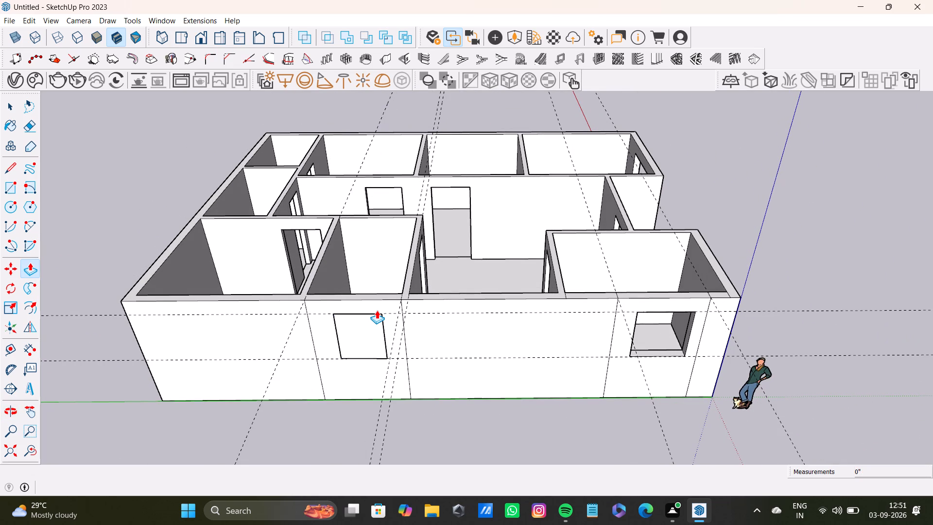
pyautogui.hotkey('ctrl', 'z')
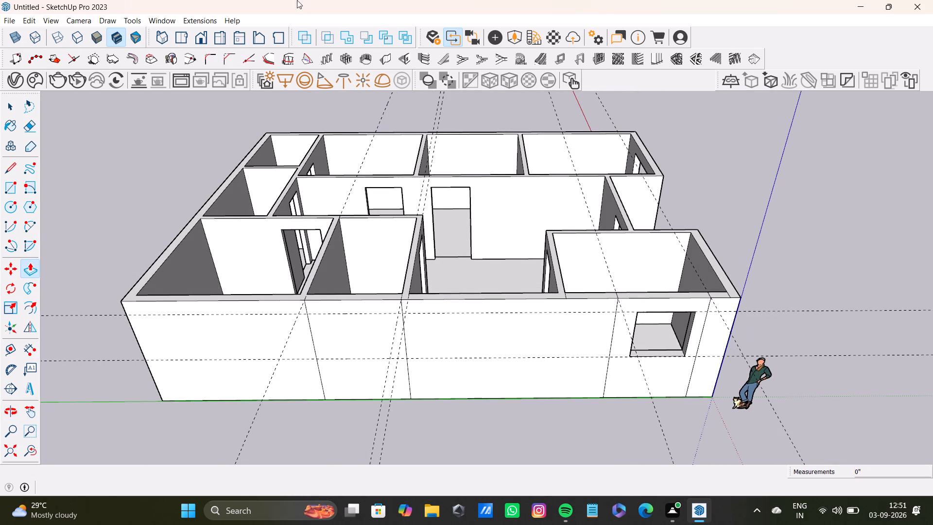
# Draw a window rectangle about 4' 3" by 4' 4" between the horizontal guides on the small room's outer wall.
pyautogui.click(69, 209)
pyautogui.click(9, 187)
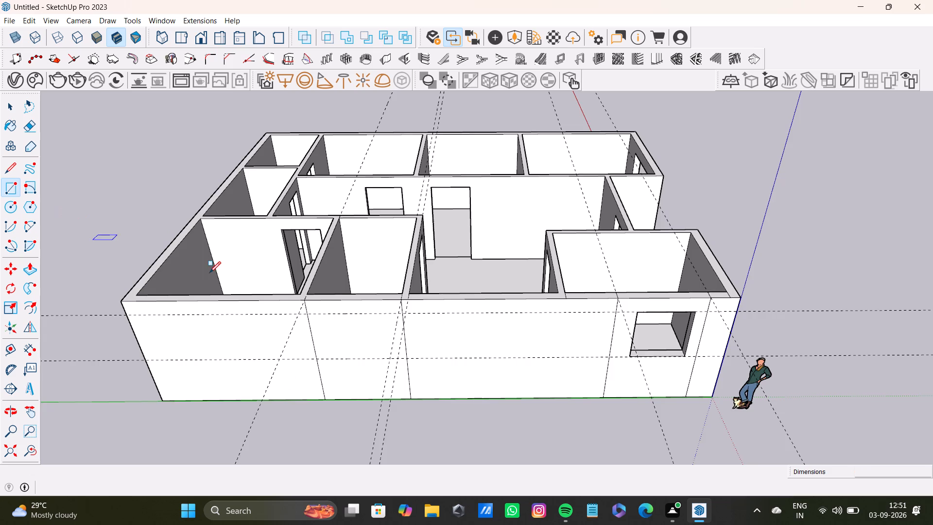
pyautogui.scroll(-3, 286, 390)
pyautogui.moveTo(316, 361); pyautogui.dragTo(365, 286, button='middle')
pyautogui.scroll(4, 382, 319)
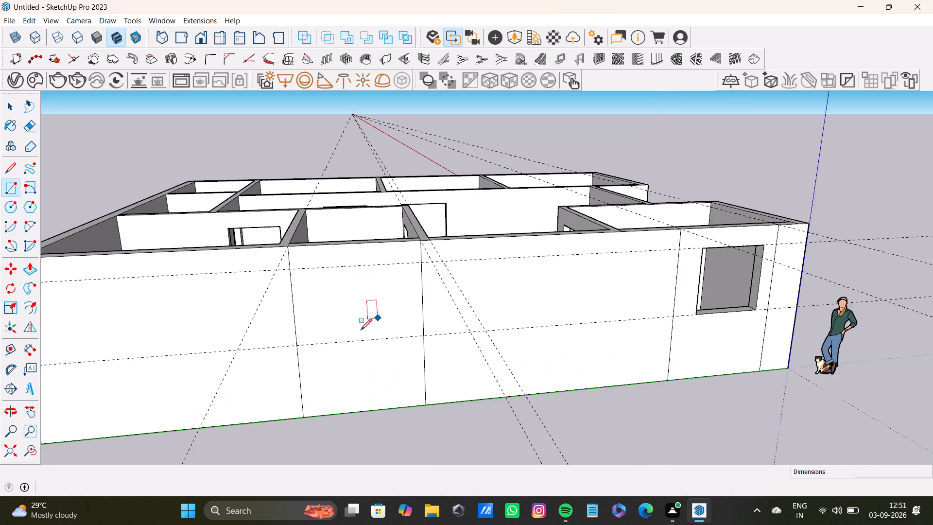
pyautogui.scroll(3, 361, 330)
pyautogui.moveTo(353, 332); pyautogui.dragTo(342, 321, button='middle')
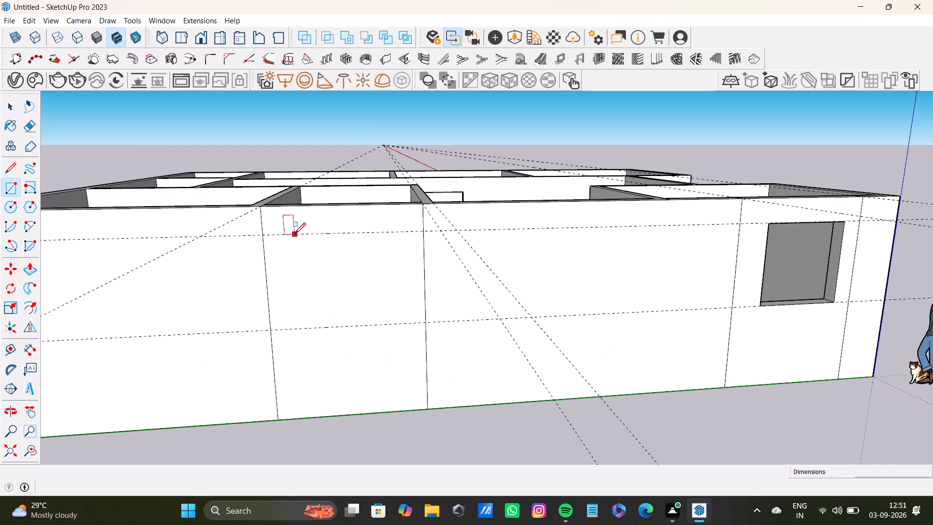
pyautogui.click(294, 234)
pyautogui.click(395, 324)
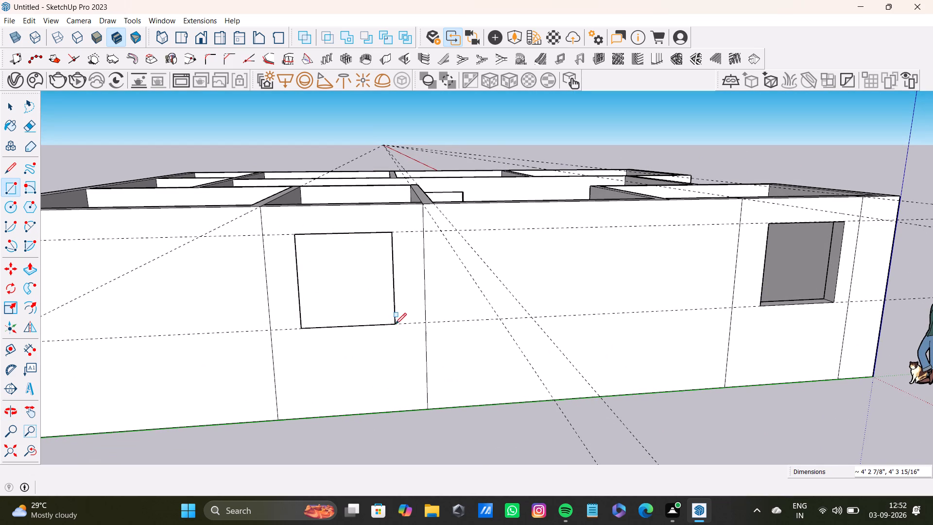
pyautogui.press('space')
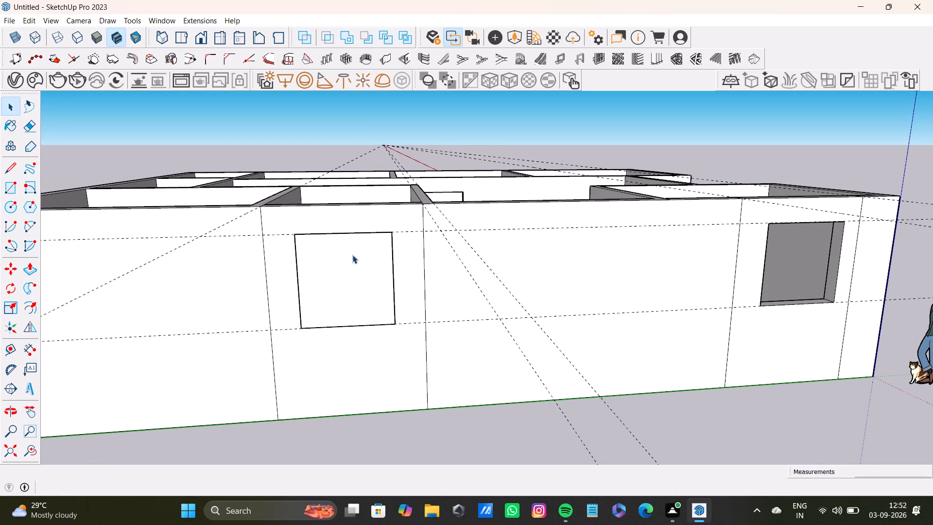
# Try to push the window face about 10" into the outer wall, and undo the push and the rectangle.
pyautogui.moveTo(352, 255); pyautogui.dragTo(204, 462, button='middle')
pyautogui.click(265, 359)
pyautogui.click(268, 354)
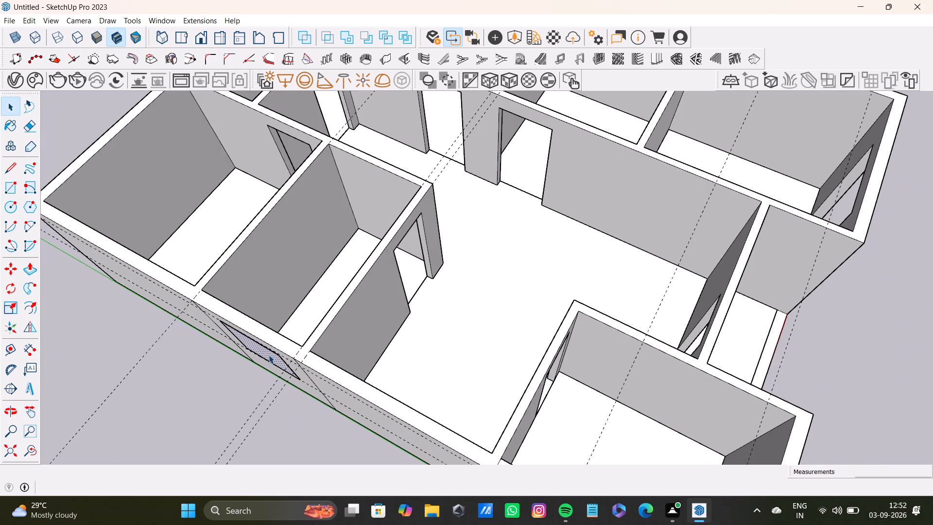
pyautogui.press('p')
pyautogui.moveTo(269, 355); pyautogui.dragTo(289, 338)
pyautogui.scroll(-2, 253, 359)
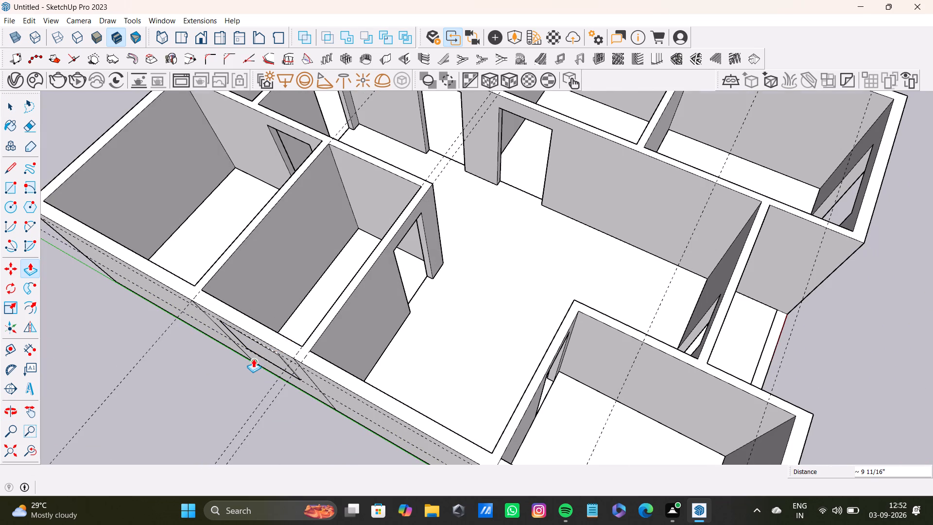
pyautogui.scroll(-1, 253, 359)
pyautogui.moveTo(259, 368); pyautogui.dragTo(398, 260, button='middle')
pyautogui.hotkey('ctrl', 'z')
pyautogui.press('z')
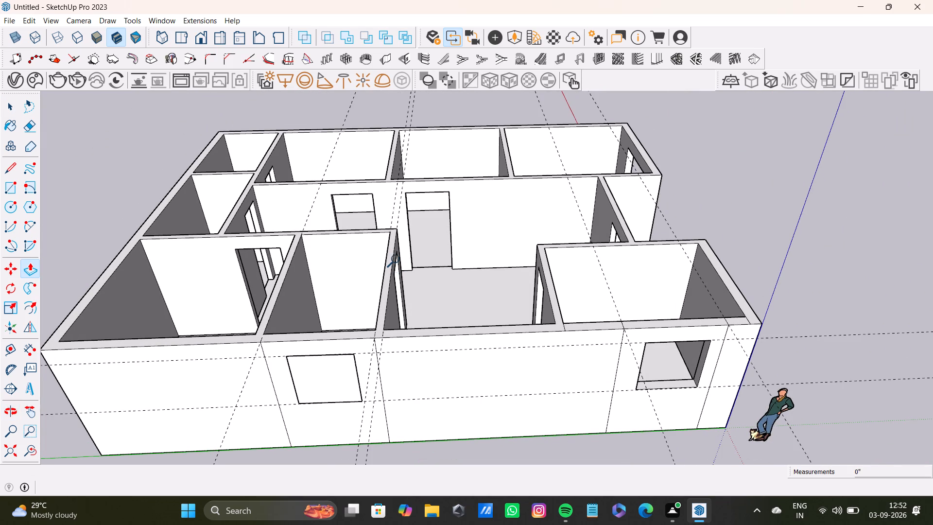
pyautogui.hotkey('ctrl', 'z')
# Draw a window rectangle about 4' 4" high between the horizontal guides, within the small room's vertical lines on the outer wall.
pyautogui.scroll(-3, 340, 321)
pyautogui.moveTo(325, 353); pyautogui.dragTo(317, 179, button='middle')
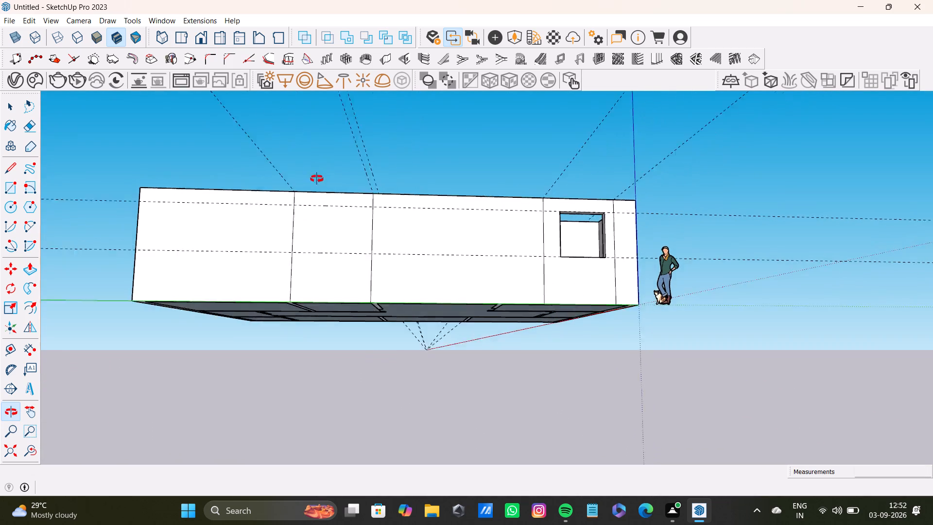
pyautogui.moveTo(317, 179); pyautogui.dragTo(313, 180, button='middle')
pyautogui.press('space')
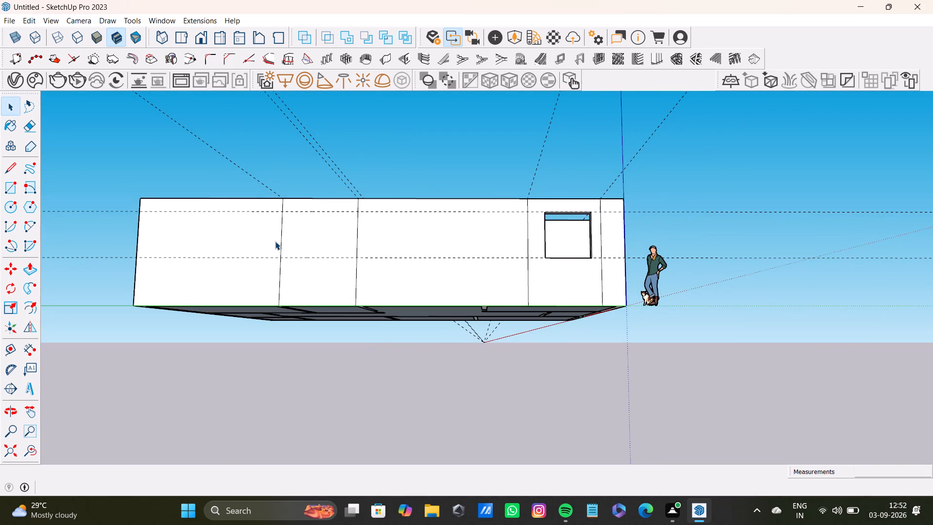
pyautogui.click(5, 191)
pyautogui.scroll(3, 359, 259)
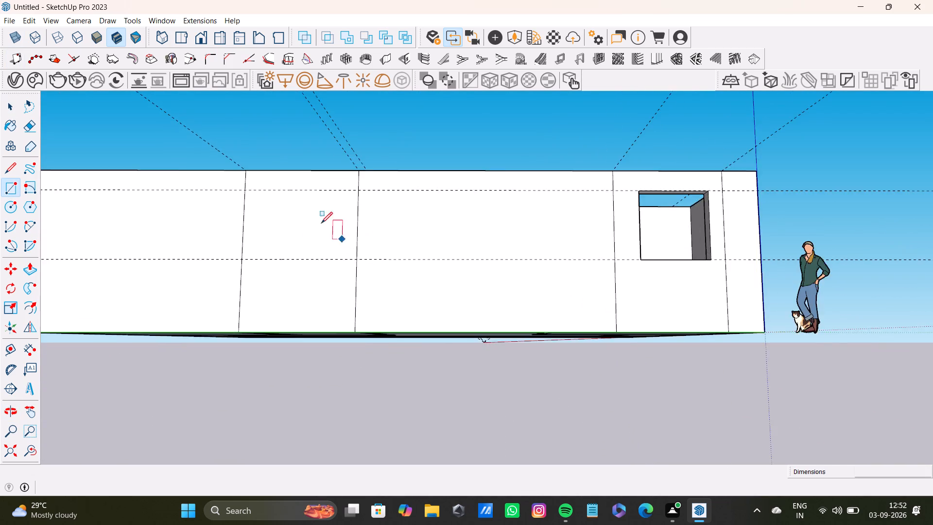
pyautogui.scroll(3, 321, 223)
pyautogui.click(263, 185)
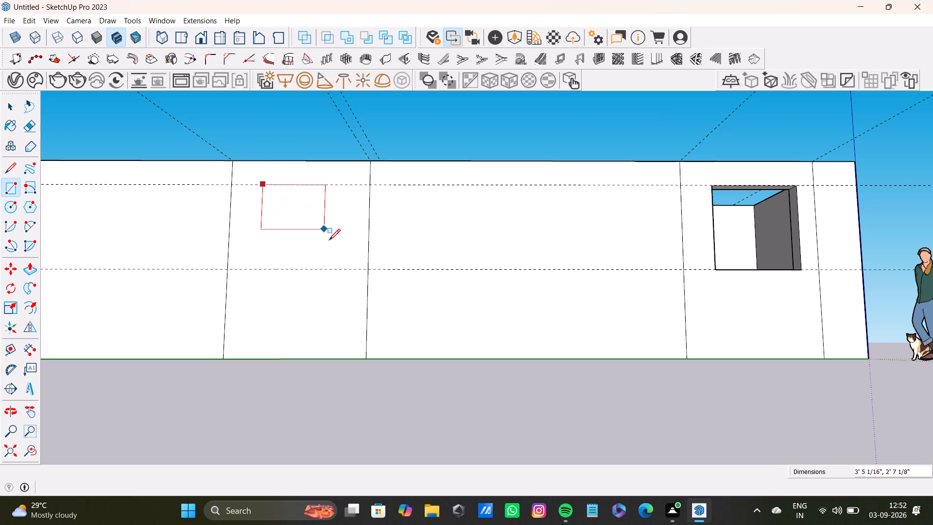
pyautogui.click(328, 272)
pyautogui.moveTo(306, 211); pyautogui.dragTo(287, 323, button='middle')
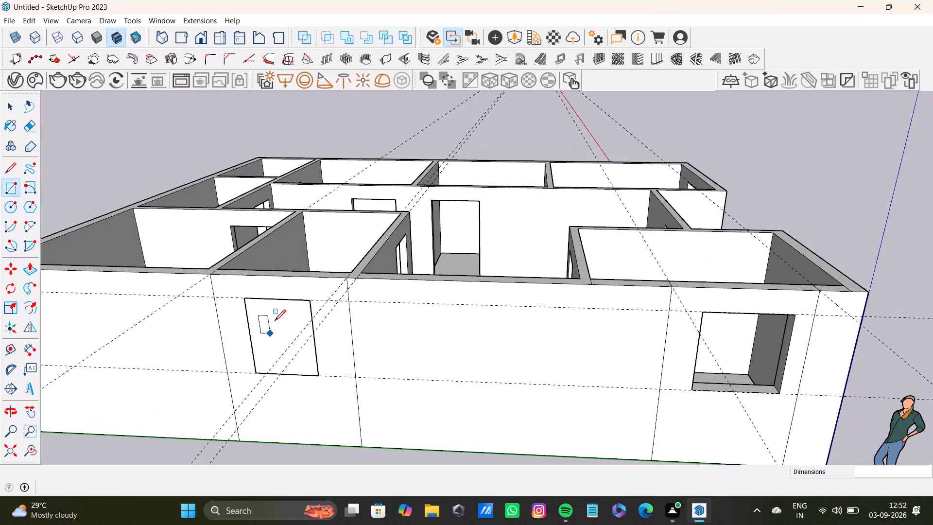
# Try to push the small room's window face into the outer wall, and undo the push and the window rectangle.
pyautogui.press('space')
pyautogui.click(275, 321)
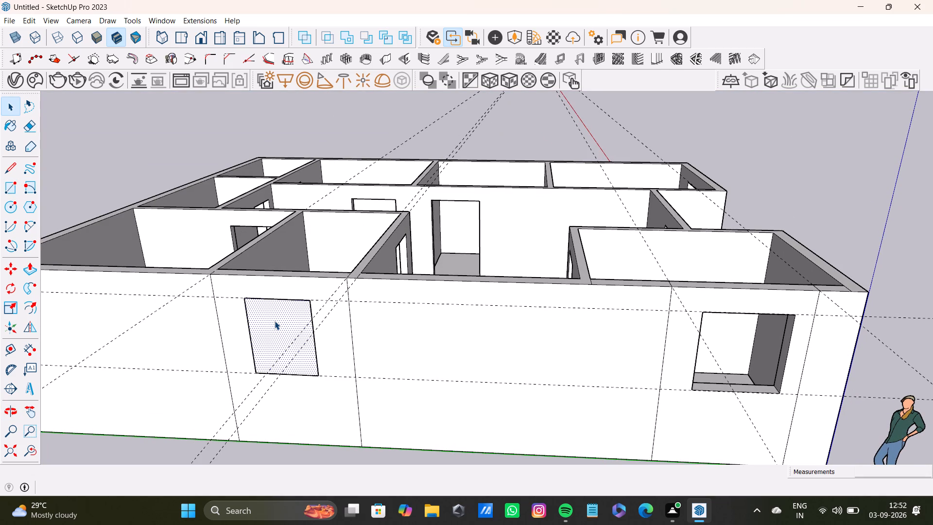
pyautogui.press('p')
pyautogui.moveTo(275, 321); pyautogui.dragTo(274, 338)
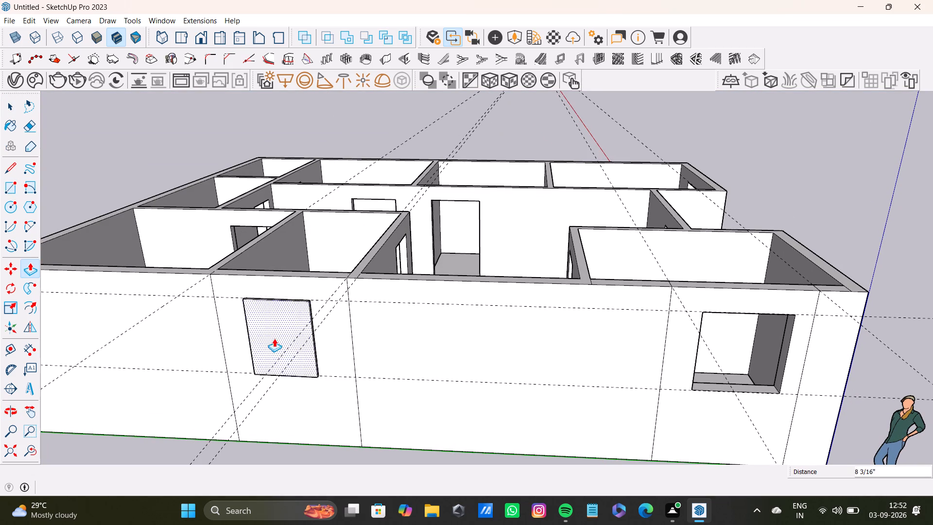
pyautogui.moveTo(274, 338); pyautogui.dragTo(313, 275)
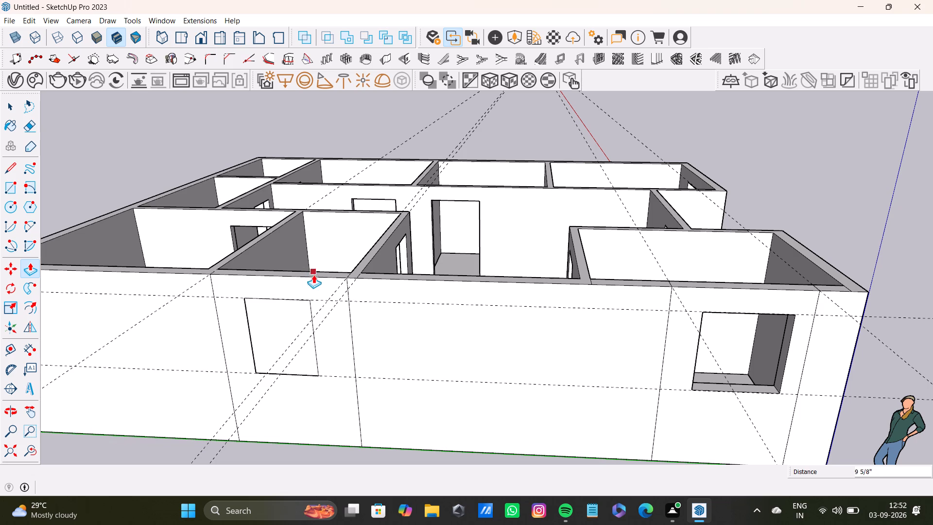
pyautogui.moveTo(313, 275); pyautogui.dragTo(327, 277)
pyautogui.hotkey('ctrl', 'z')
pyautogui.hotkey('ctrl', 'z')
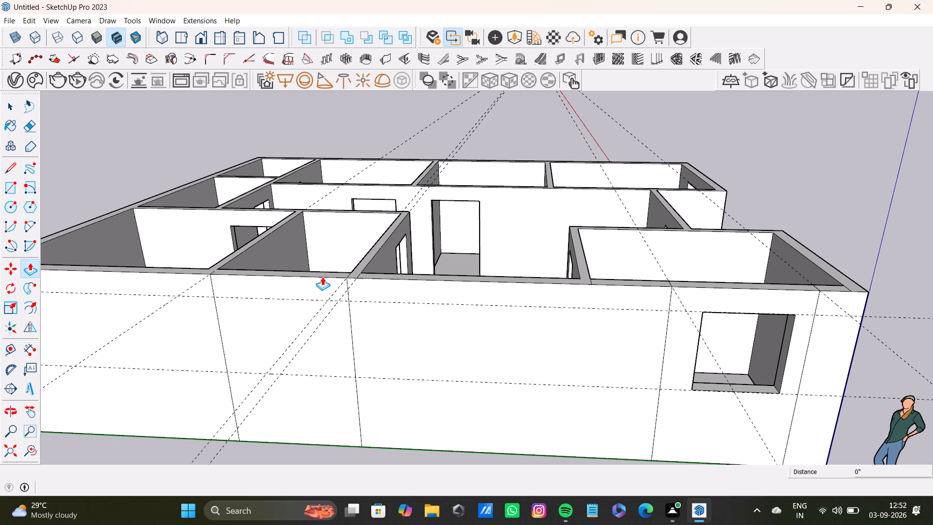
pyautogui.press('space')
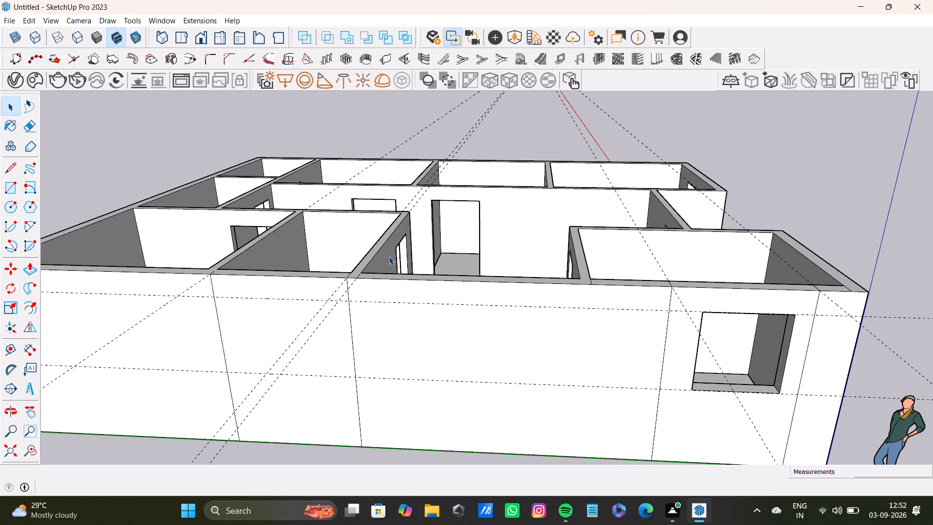
# Delete one of the two closely spaced guides along the partition between the small room and the hall.
pyautogui.scroll(-4, 308, 276)
pyautogui.moveTo(358, 334); pyautogui.dragTo(396, 326, button='middle')
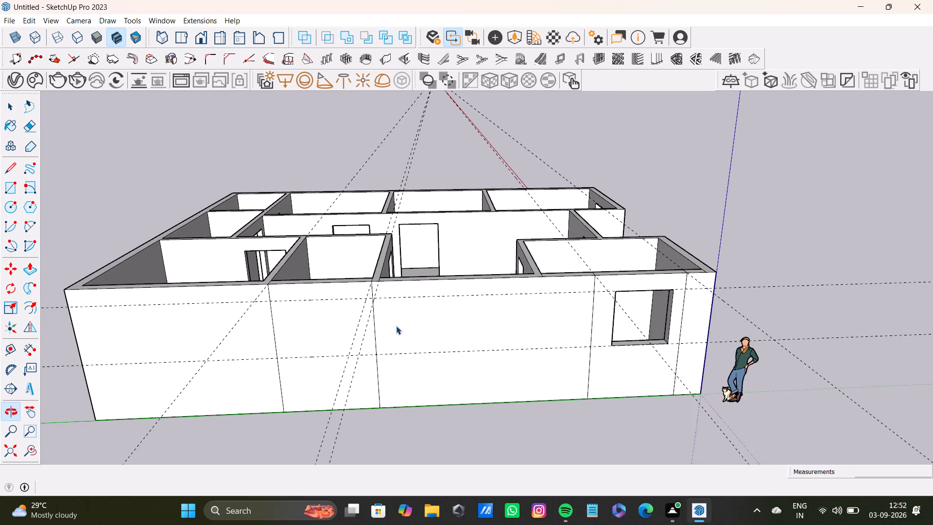
pyautogui.scroll(1, 324, 329)
pyautogui.scroll(6, 372, 292)
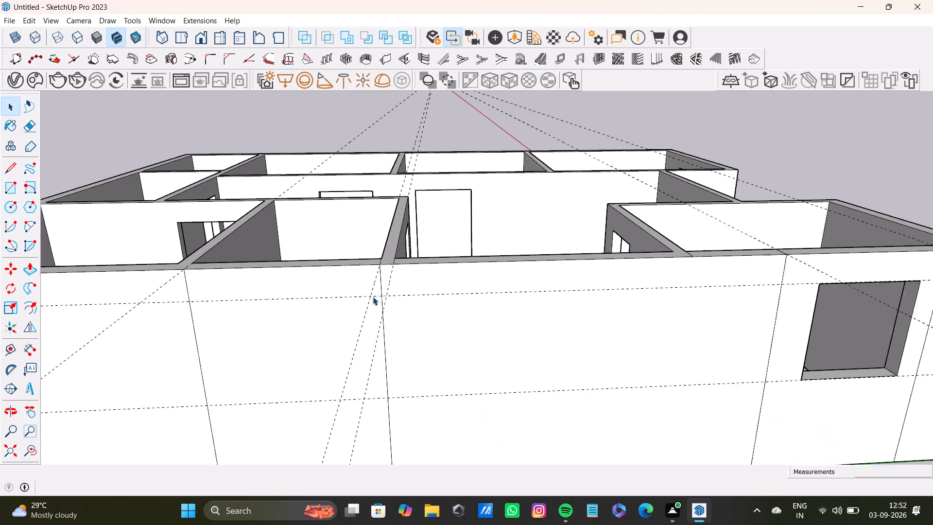
pyautogui.click(389, 288)
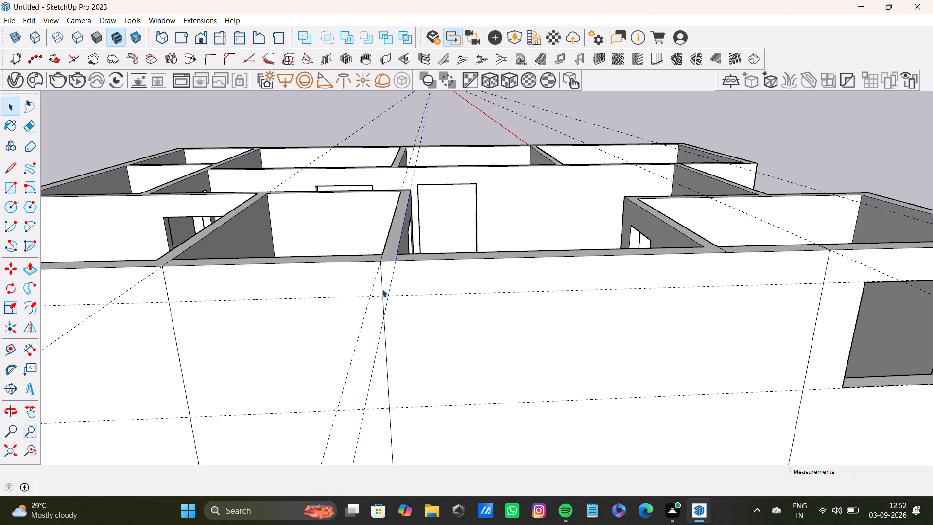
pyautogui.press('Delete')
# Delete the other guide crossing the outer wall at the partition between the small room and the hall.
pyautogui.scroll(-3, 346, 186)
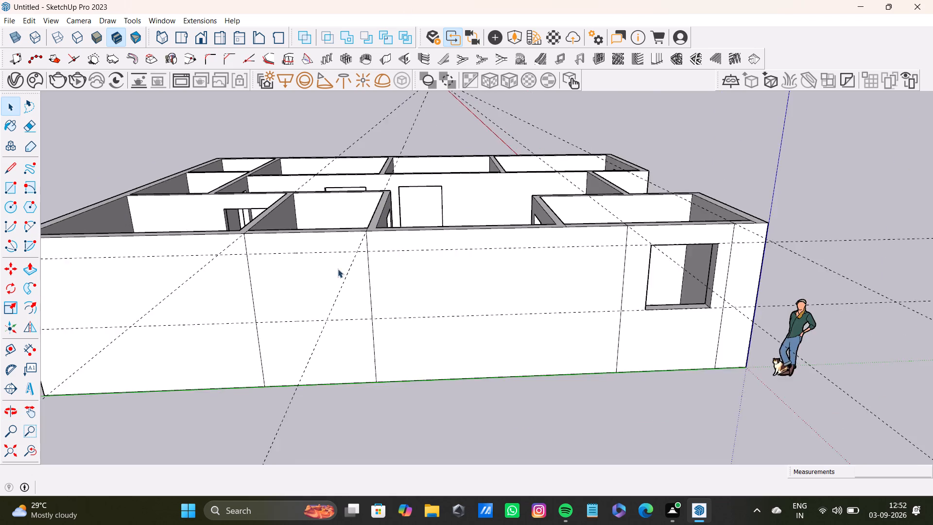
pyautogui.scroll(-4, 338, 269)
pyautogui.moveTo(334, 277); pyautogui.dragTo(394, 323, button='middle')
pyautogui.scroll(-4, 384, 325)
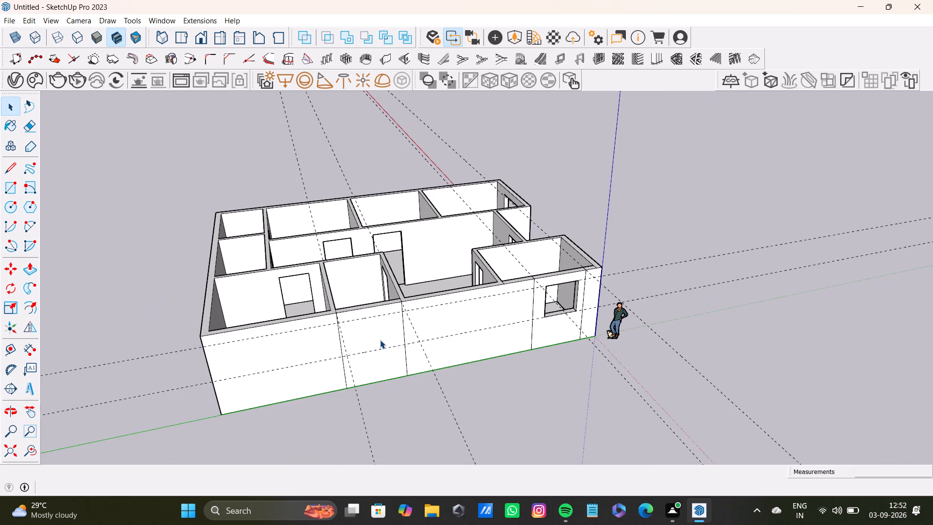
pyautogui.moveTo(380, 340); pyautogui.dragTo(366, 444, button='middle')
pyautogui.scroll(-4, 347, 406)
pyautogui.moveTo(382, 409); pyautogui.dragTo(363, 412, button='middle')
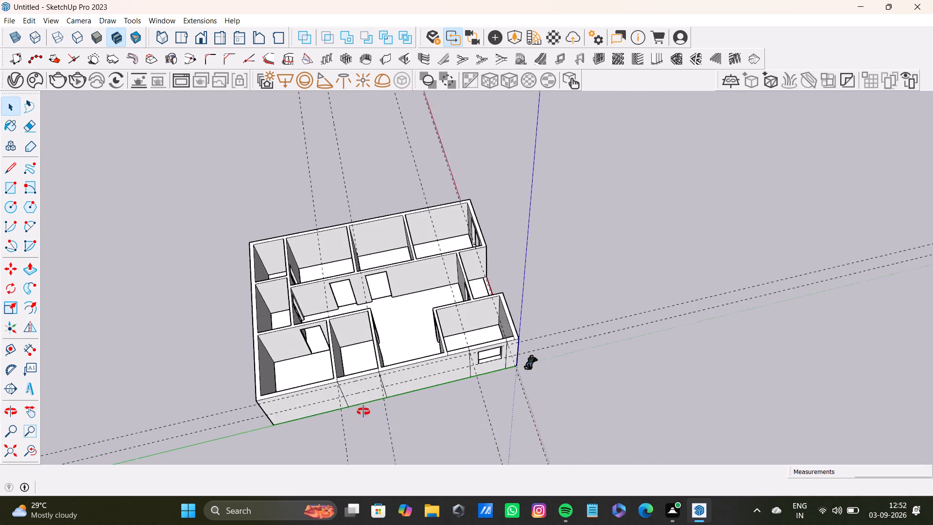
pyautogui.moveTo(363, 412); pyautogui.dragTo(311, 443, button='middle')
pyautogui.scroll(-5, 344, 349)
pyautogui.scroll(11, 353, 360)
pyautogui.moveTo(337, 352); pyautogui.dragTo(401, 327, button='middle')
pyautogui.scroll(3, 391, 370)
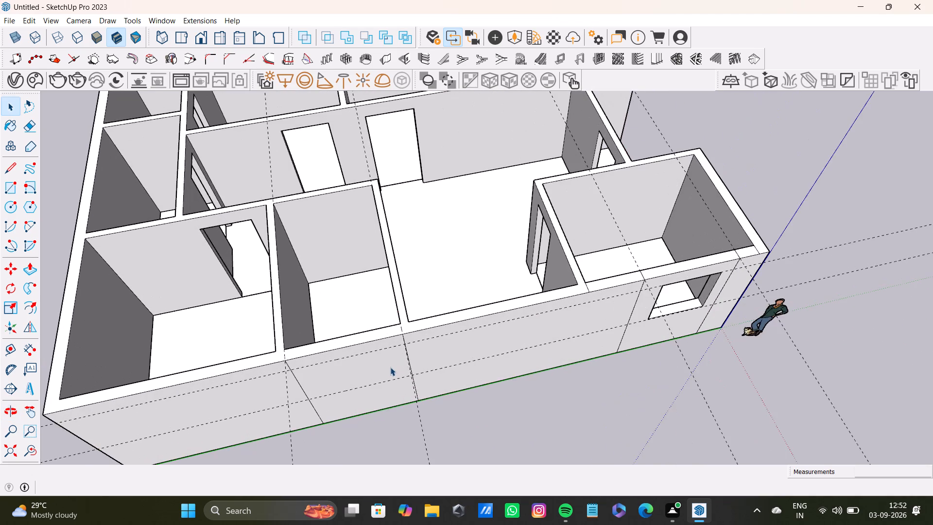
pyautogui.moveTo(404, 374); pyautogui.dragTo(281, 439, button='middle')
pyautogui.scroll(-5, 265, 359)
pyautogui.moveTo(268, 355); pyautogui.dragTo(276, 102, button='middle')
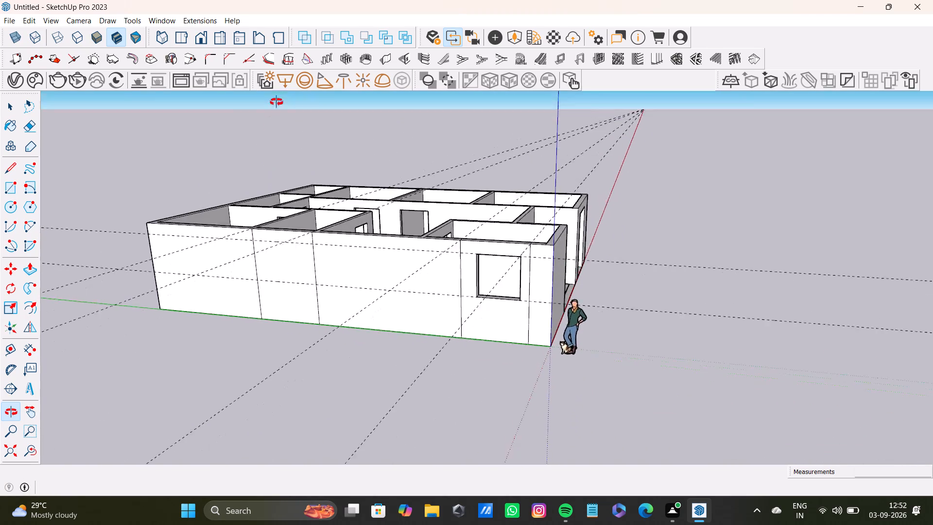
pyautogui.moveTo(276, 102); pyautogui.dragTo(362, 48, button='middle')
pyautogui.click(346, 181)
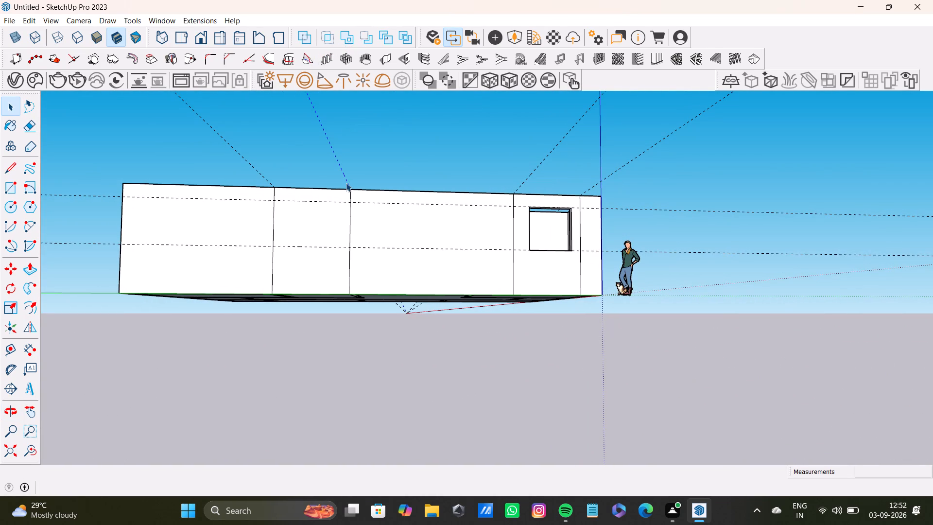
pyautogui.press('Delete')
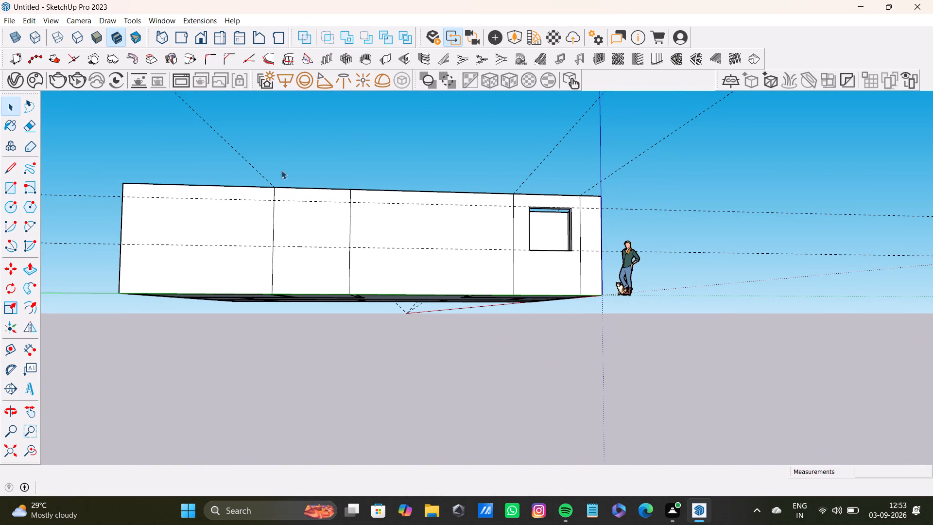
# Delete the guide crossing the outer wall at the partition between the small room and the corner room beside it.
pyautogui.moveTo(289, 174); pyautogui.dragTo(258, 392, button='middle')
pyautogui.click(238, 410)
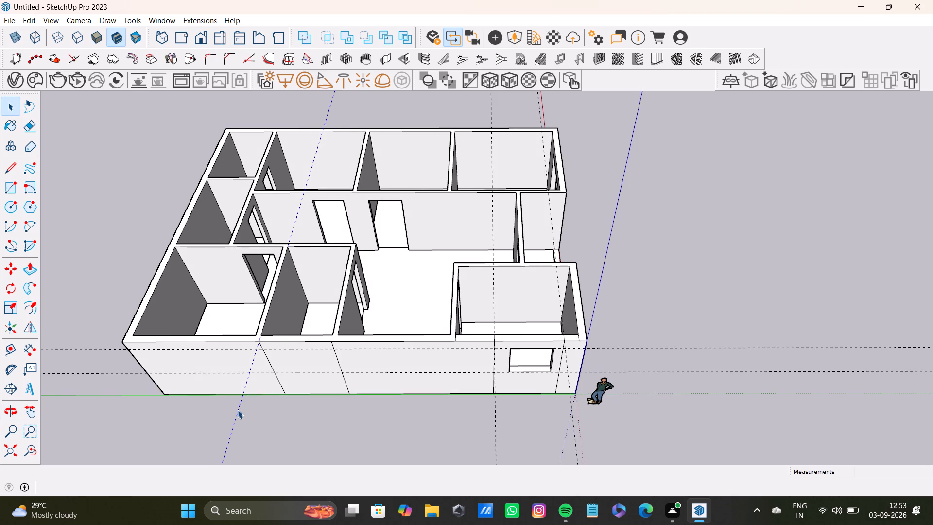
pyautogui.press('Delete')
# Draw a line across the outer wall's top from the small room's hall-side inner corner to the wall's vertical line.
pyautogui.scroll(3, 306, 330)
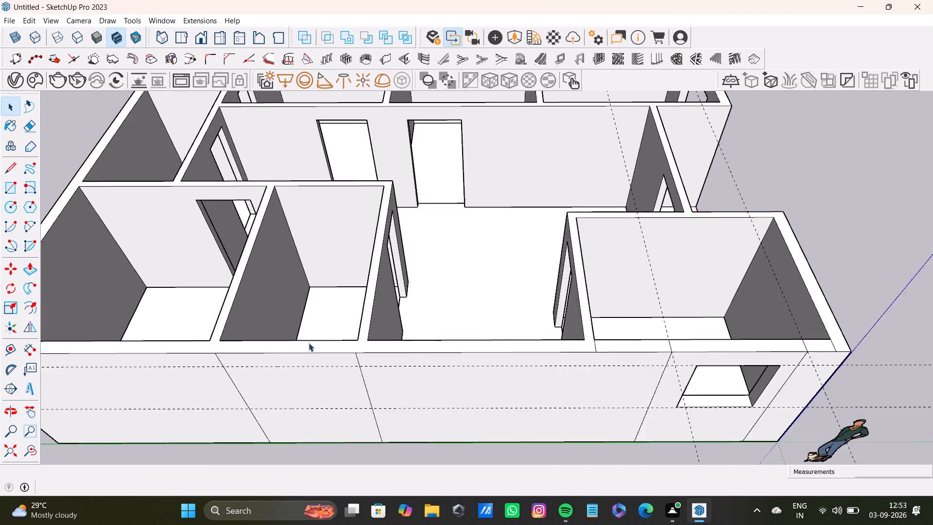
pyautogui.scroll(5, 309, 343)
pyautogui.scroll(-11, 328, 393)
pyautogui.moveTo(386, 407); pyautogui.dragTo(390, 336, button='middle')
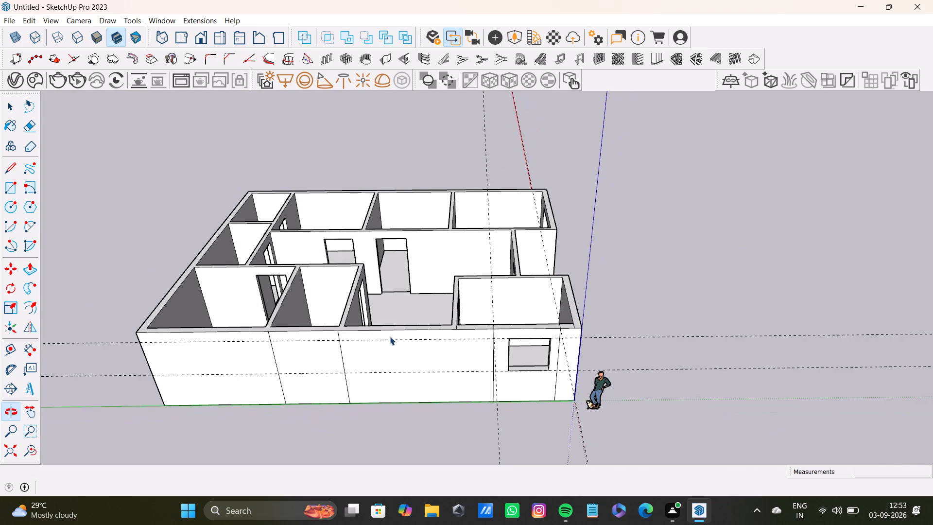
pyautogui.scroll(5, 330, 355)
pyautogui.moveTo(330, 355); pyautogui.dragTo(344, 308, button='middle')
pyautogui.moveTo(375, 345); pyautogui.dragTo(336, 373, button='middle')
pyautogui.scroll(9, 331, 287)
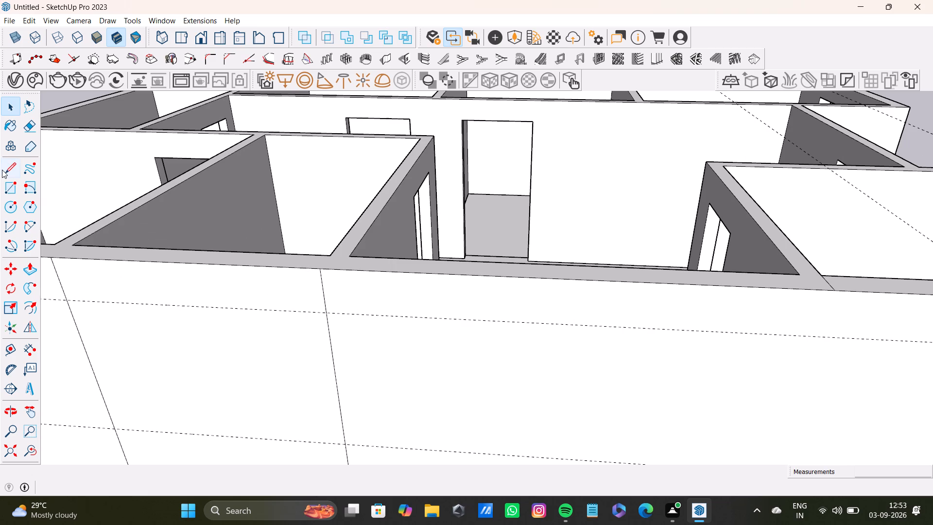
pyautogui.click(2, 170)
pyautogui.scroll(4, 283, 226)
pyautogui.click(405, 305)
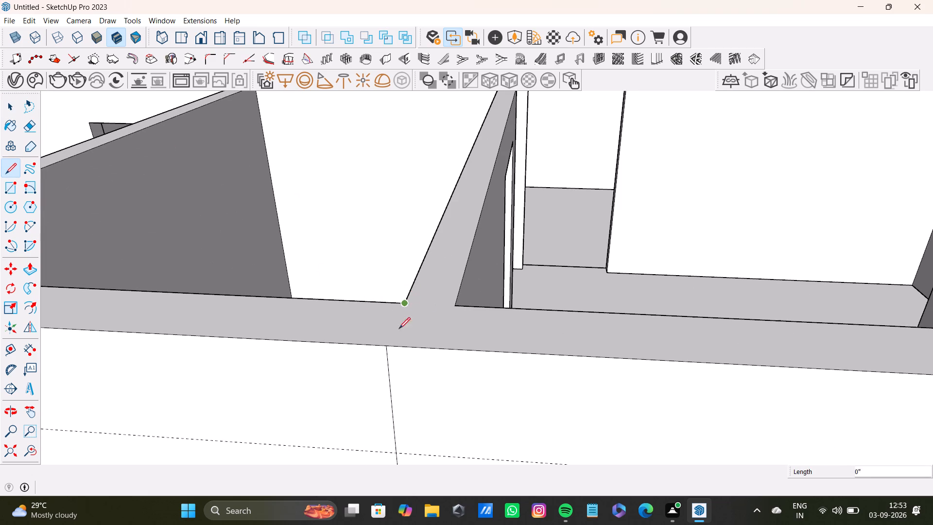
pyautogui.click(393, 350)
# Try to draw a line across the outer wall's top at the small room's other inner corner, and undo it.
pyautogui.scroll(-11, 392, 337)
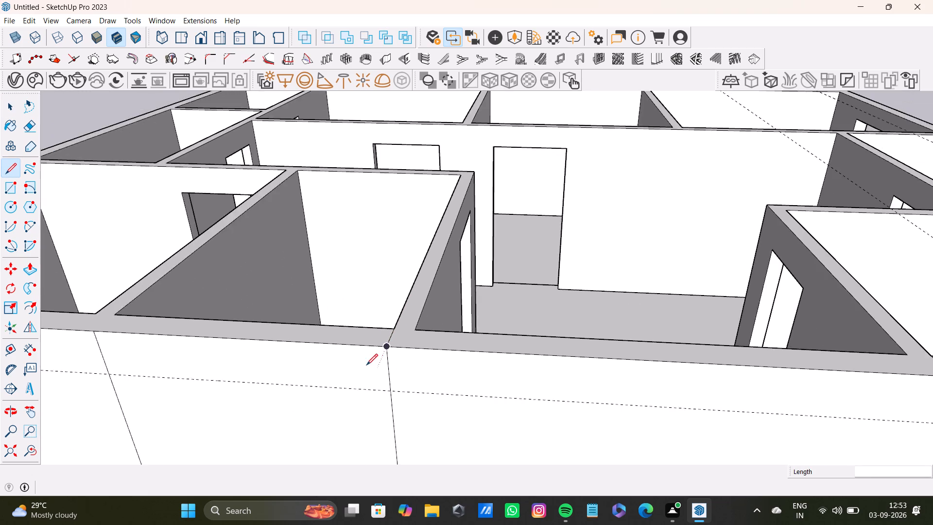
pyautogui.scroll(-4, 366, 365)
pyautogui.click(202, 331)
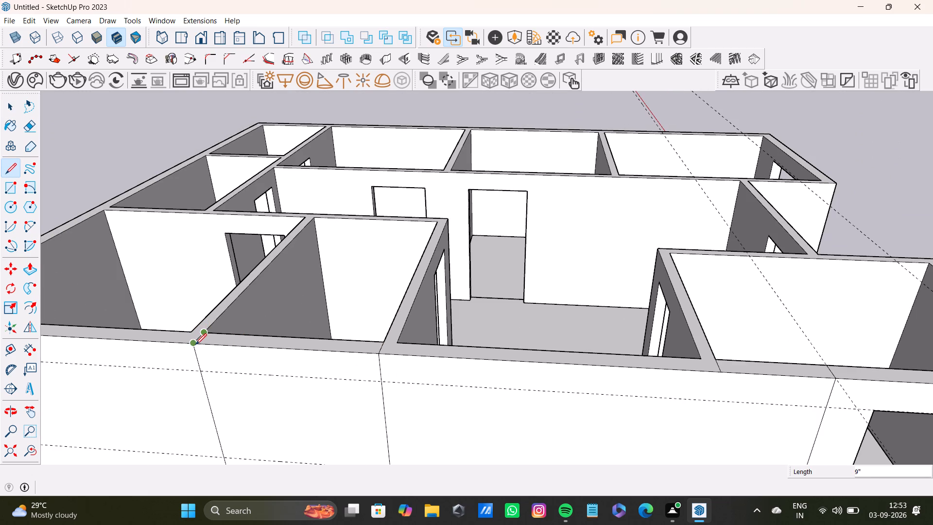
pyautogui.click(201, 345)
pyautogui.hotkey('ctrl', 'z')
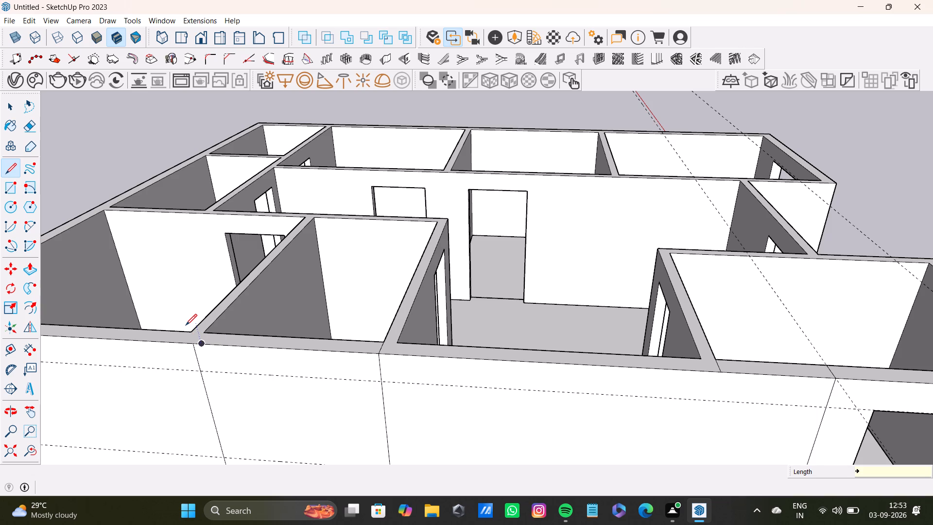
# Draw a line across the outer wall's top from the small room's other inner corner to the top of the vertical line.
pyautogui.scroll(2, 199, 334)
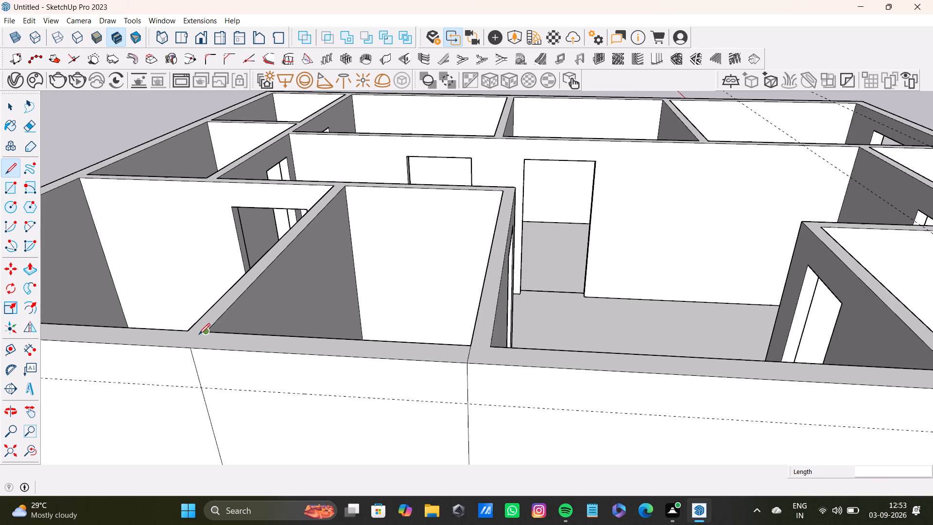
pyautogui.scroll(5, 199, 334)
pyautogui.click(209, 330)
pyautogui.click(188, 358)
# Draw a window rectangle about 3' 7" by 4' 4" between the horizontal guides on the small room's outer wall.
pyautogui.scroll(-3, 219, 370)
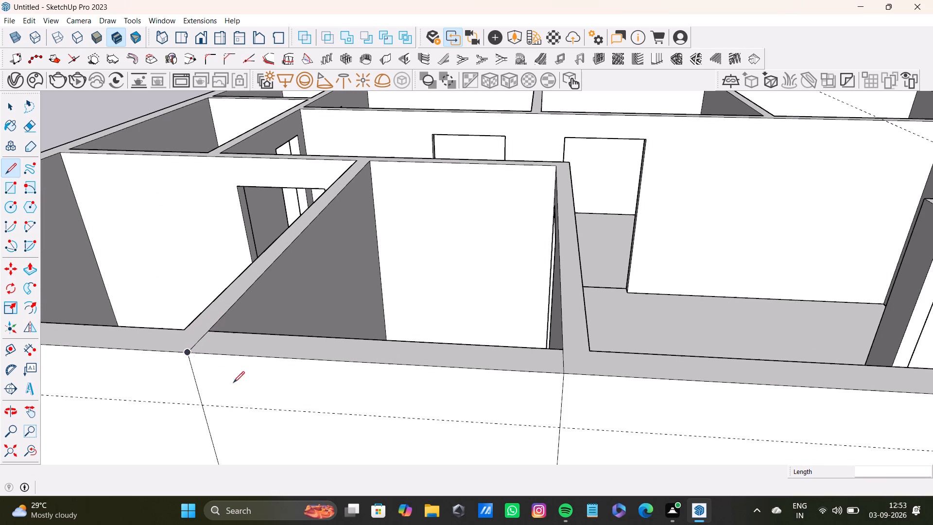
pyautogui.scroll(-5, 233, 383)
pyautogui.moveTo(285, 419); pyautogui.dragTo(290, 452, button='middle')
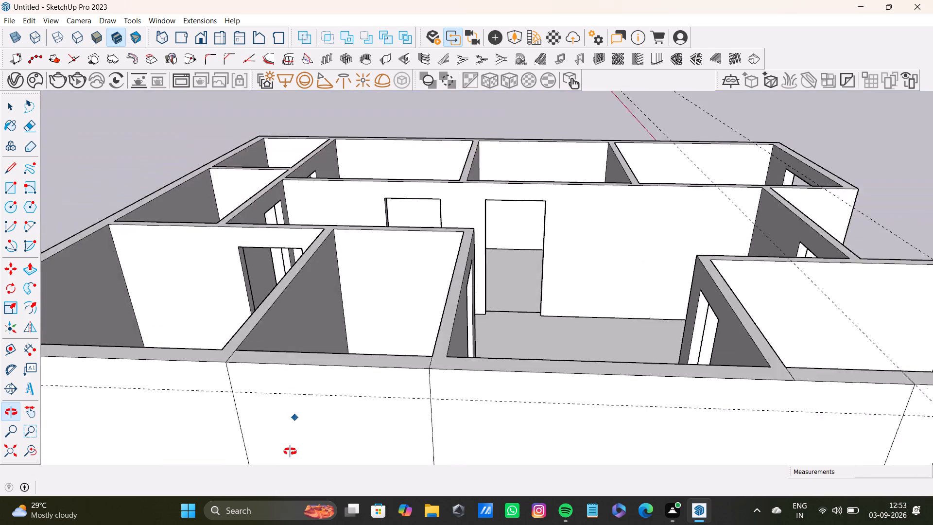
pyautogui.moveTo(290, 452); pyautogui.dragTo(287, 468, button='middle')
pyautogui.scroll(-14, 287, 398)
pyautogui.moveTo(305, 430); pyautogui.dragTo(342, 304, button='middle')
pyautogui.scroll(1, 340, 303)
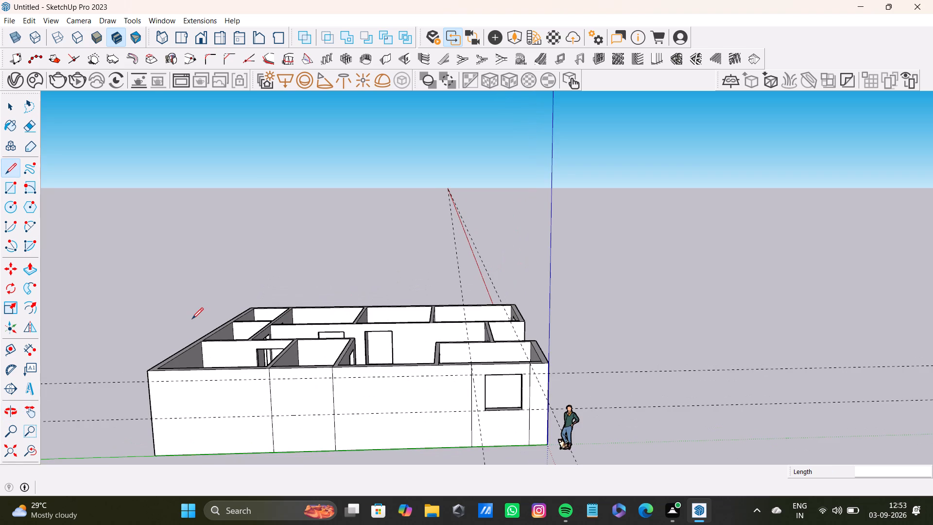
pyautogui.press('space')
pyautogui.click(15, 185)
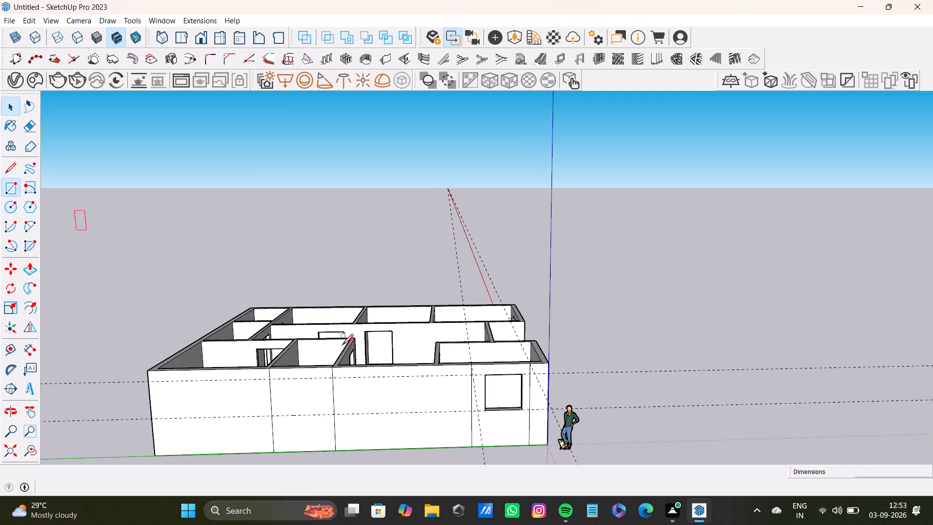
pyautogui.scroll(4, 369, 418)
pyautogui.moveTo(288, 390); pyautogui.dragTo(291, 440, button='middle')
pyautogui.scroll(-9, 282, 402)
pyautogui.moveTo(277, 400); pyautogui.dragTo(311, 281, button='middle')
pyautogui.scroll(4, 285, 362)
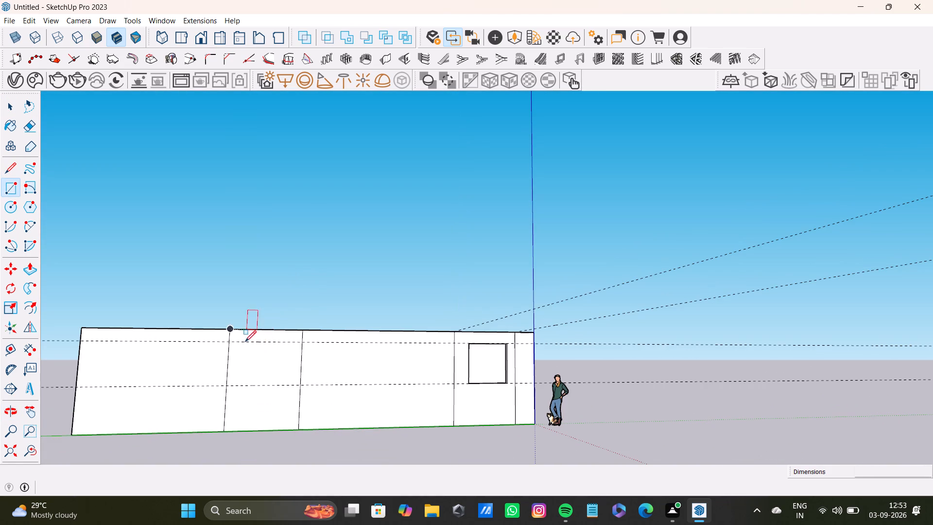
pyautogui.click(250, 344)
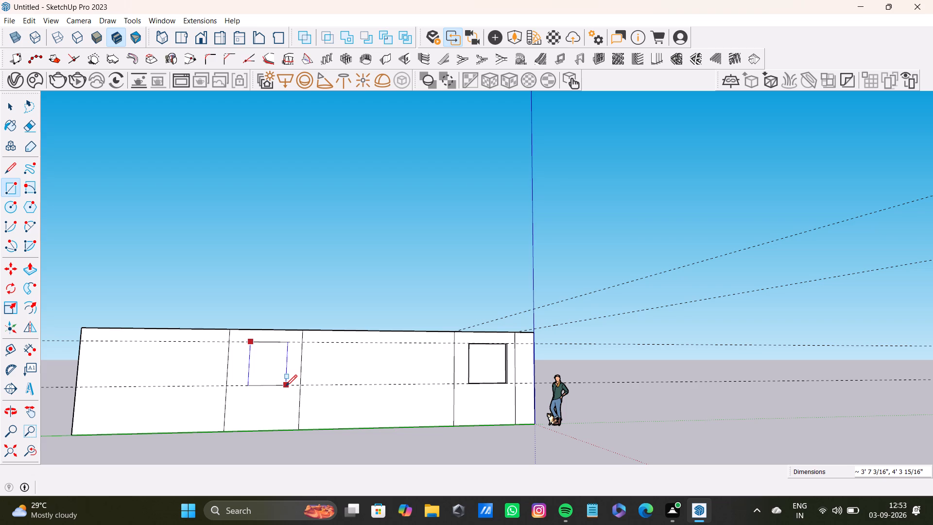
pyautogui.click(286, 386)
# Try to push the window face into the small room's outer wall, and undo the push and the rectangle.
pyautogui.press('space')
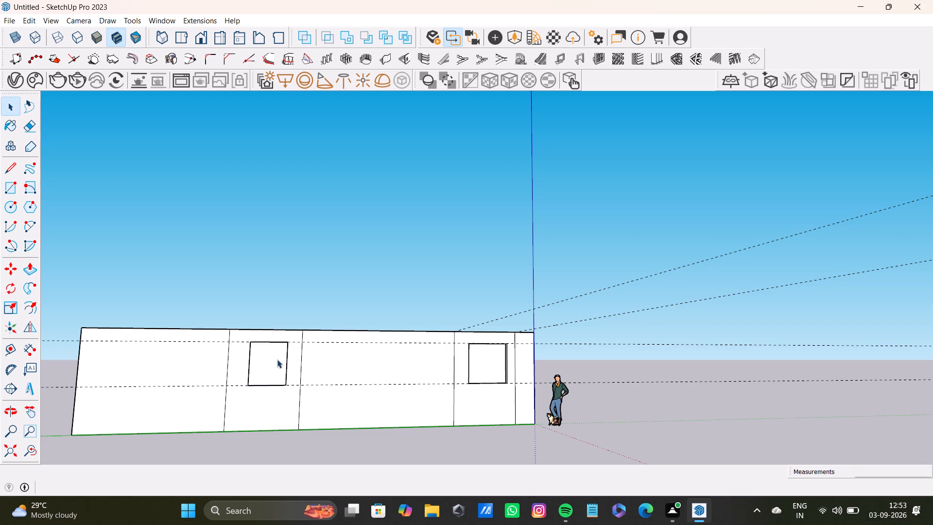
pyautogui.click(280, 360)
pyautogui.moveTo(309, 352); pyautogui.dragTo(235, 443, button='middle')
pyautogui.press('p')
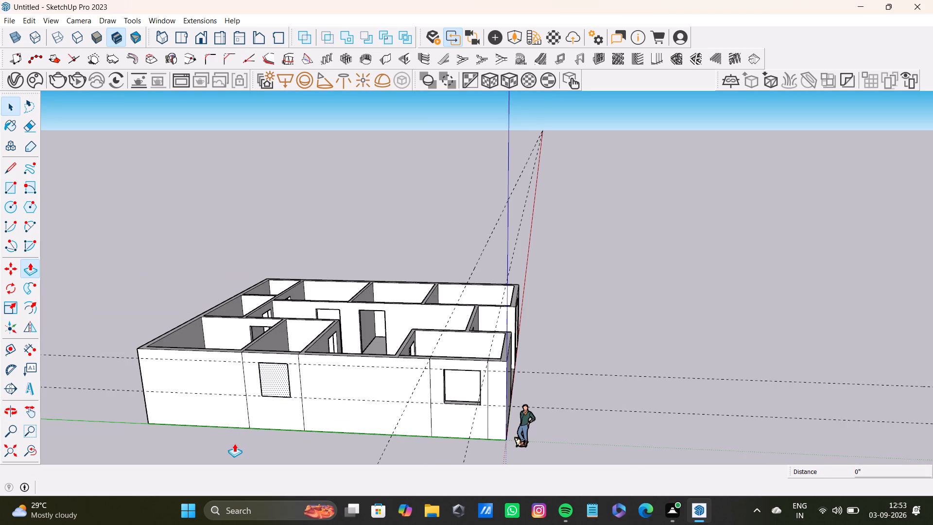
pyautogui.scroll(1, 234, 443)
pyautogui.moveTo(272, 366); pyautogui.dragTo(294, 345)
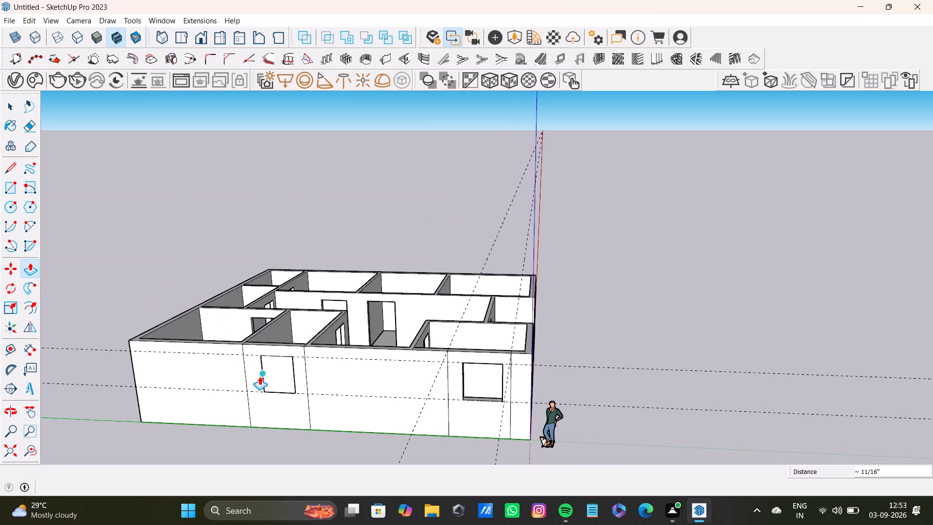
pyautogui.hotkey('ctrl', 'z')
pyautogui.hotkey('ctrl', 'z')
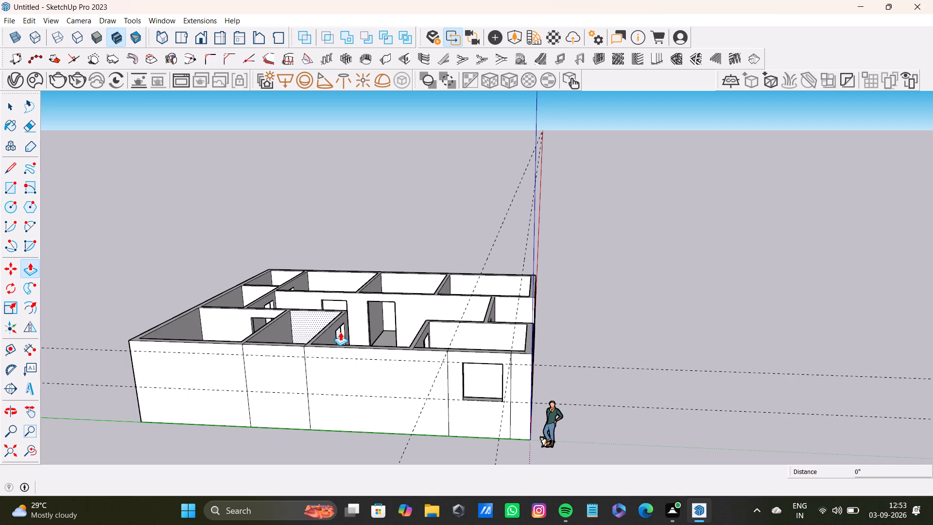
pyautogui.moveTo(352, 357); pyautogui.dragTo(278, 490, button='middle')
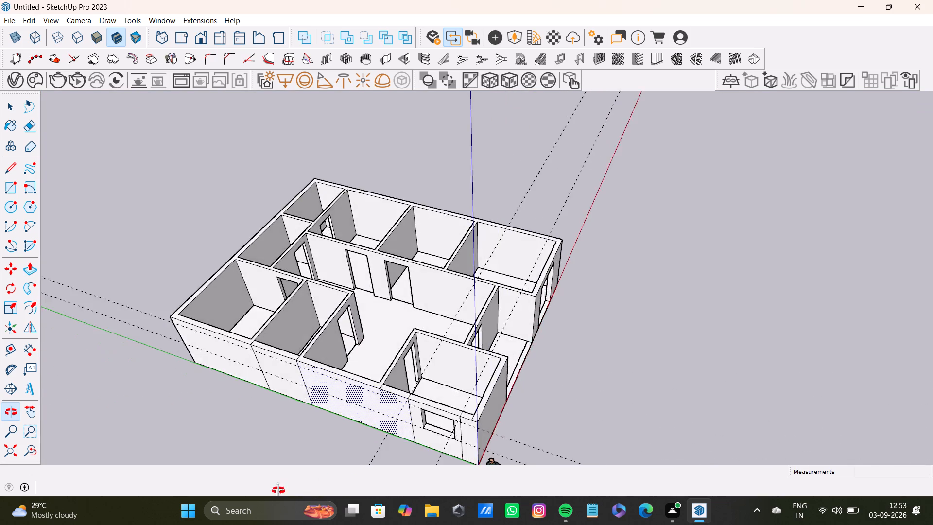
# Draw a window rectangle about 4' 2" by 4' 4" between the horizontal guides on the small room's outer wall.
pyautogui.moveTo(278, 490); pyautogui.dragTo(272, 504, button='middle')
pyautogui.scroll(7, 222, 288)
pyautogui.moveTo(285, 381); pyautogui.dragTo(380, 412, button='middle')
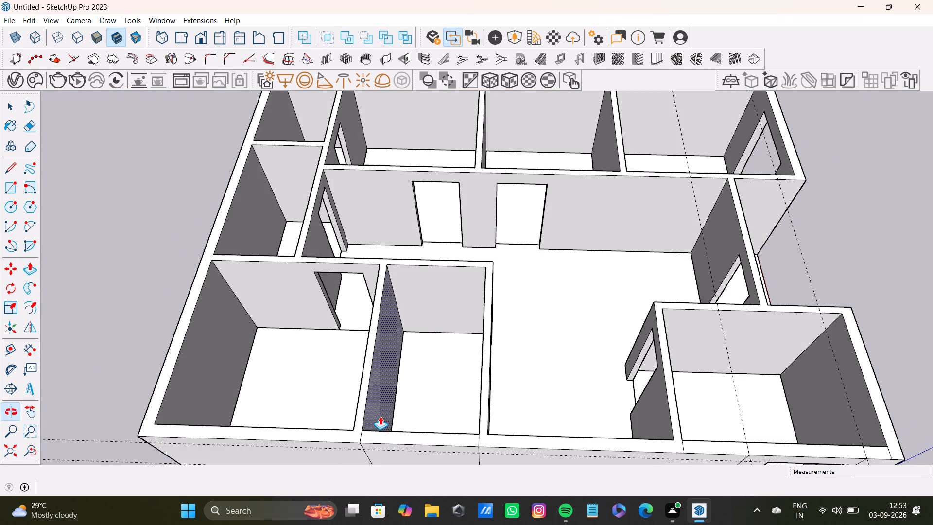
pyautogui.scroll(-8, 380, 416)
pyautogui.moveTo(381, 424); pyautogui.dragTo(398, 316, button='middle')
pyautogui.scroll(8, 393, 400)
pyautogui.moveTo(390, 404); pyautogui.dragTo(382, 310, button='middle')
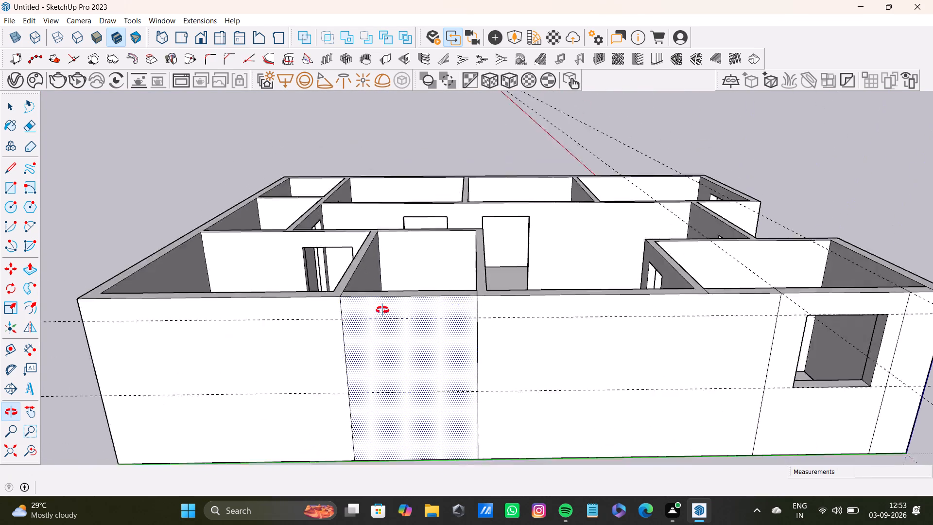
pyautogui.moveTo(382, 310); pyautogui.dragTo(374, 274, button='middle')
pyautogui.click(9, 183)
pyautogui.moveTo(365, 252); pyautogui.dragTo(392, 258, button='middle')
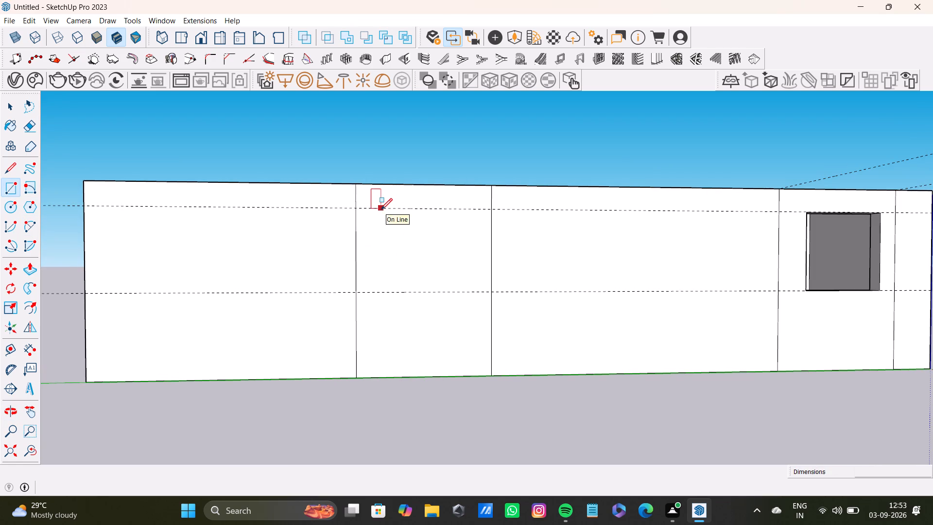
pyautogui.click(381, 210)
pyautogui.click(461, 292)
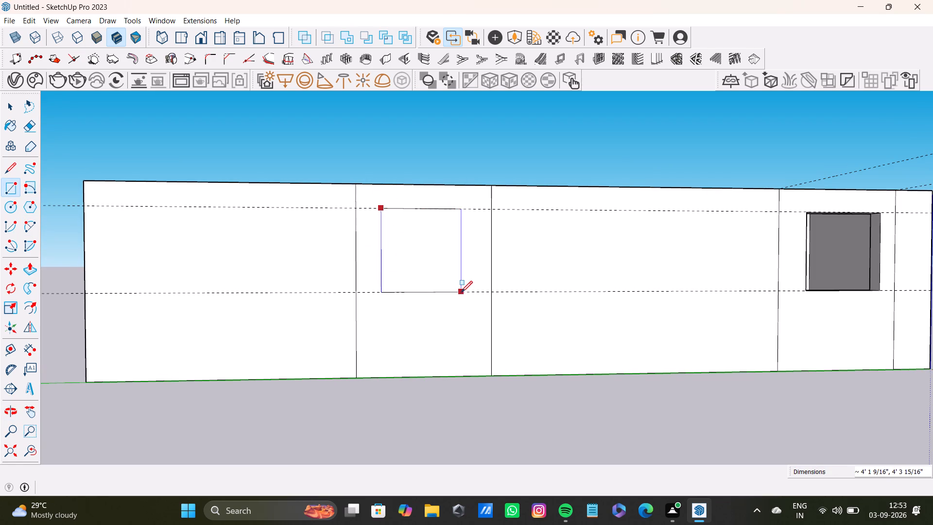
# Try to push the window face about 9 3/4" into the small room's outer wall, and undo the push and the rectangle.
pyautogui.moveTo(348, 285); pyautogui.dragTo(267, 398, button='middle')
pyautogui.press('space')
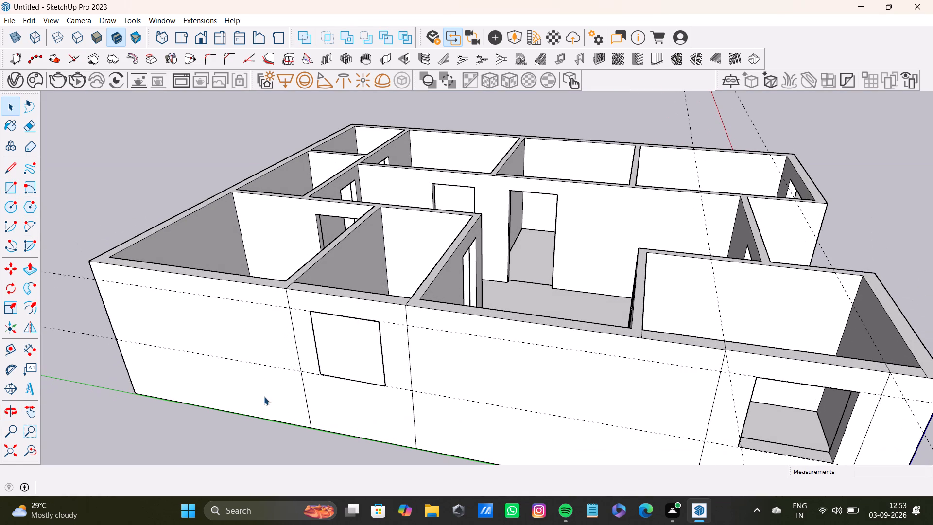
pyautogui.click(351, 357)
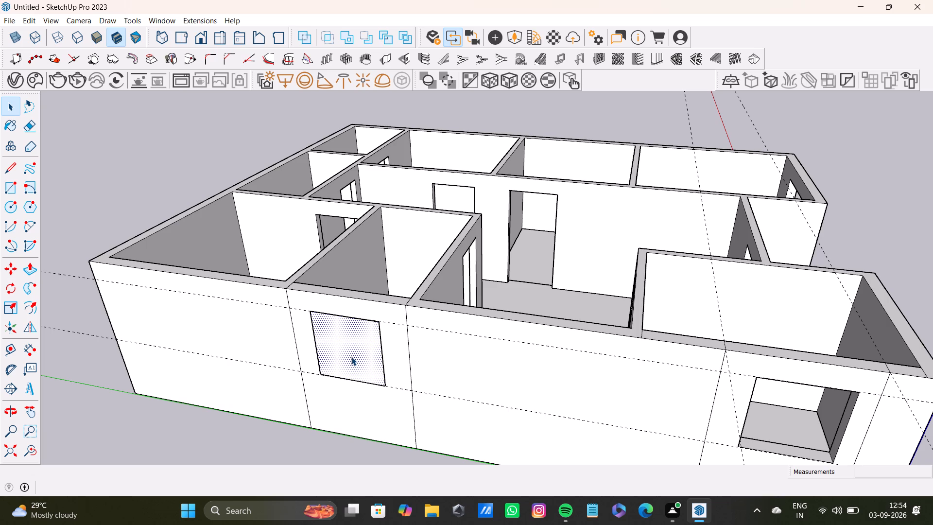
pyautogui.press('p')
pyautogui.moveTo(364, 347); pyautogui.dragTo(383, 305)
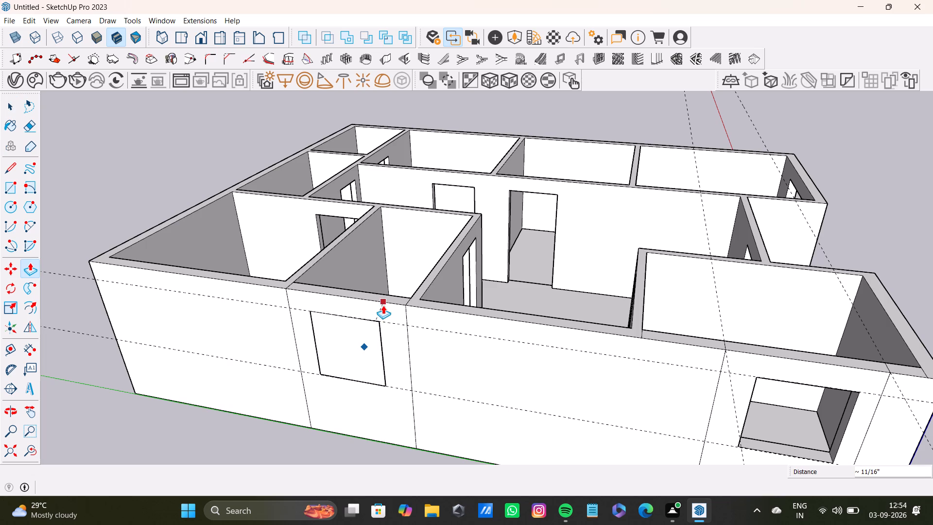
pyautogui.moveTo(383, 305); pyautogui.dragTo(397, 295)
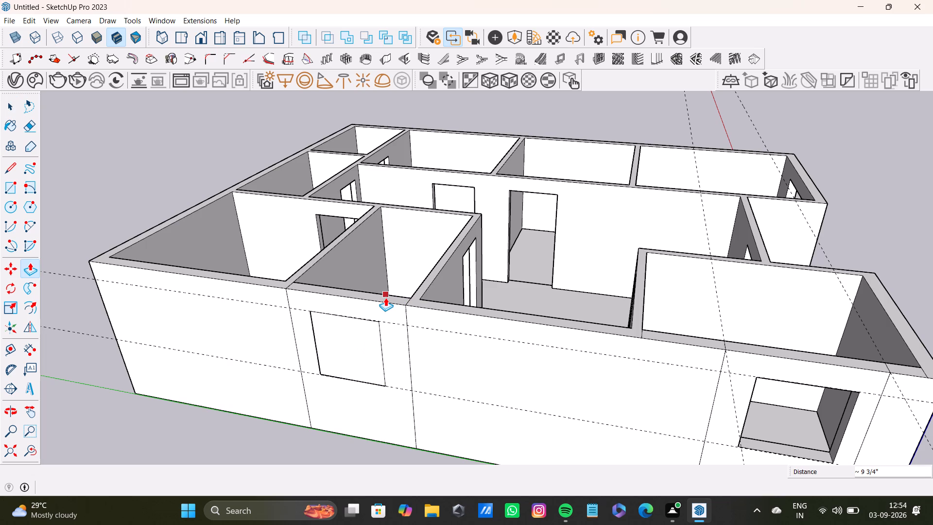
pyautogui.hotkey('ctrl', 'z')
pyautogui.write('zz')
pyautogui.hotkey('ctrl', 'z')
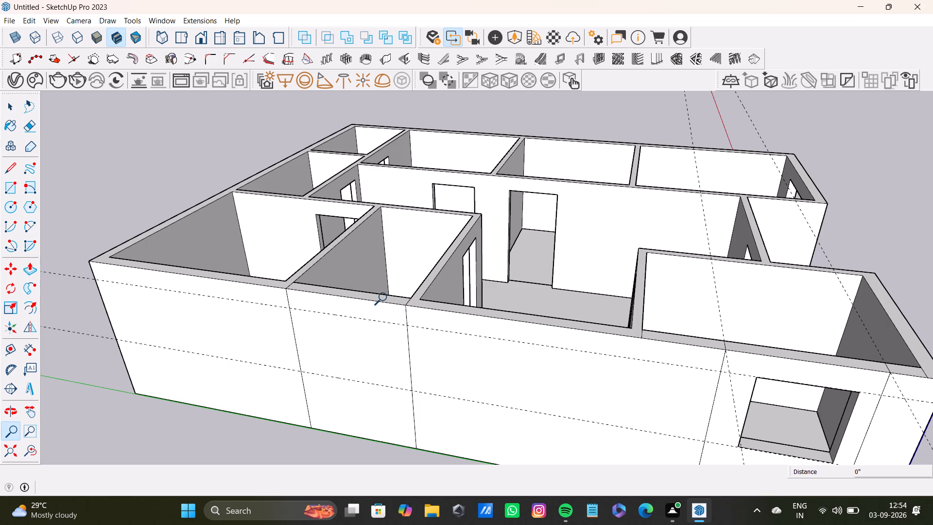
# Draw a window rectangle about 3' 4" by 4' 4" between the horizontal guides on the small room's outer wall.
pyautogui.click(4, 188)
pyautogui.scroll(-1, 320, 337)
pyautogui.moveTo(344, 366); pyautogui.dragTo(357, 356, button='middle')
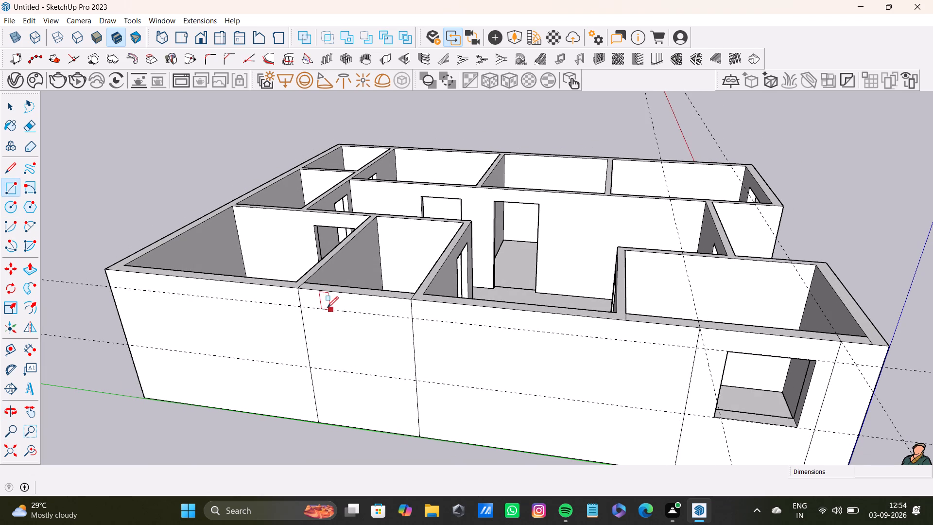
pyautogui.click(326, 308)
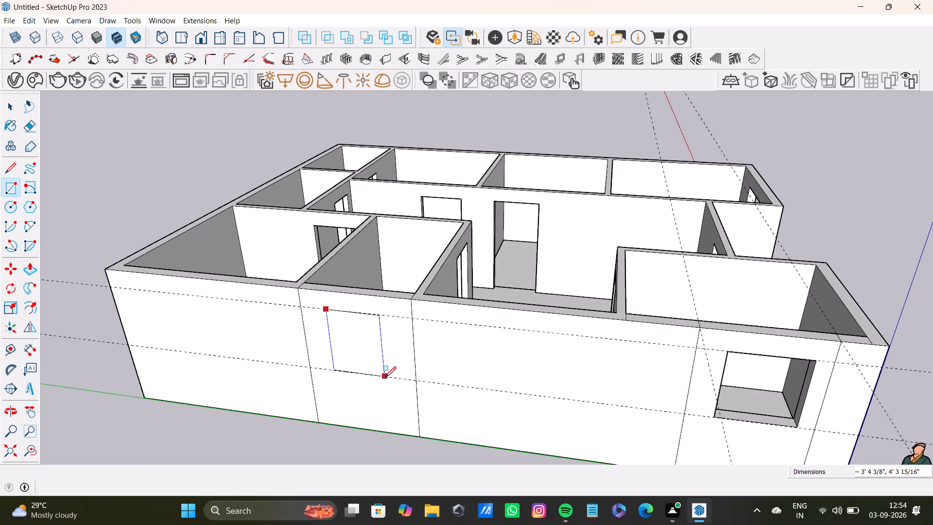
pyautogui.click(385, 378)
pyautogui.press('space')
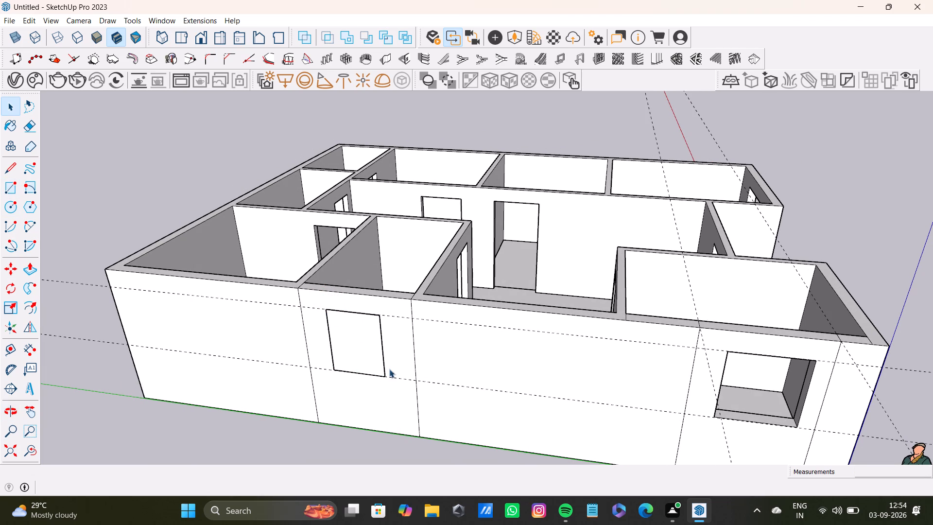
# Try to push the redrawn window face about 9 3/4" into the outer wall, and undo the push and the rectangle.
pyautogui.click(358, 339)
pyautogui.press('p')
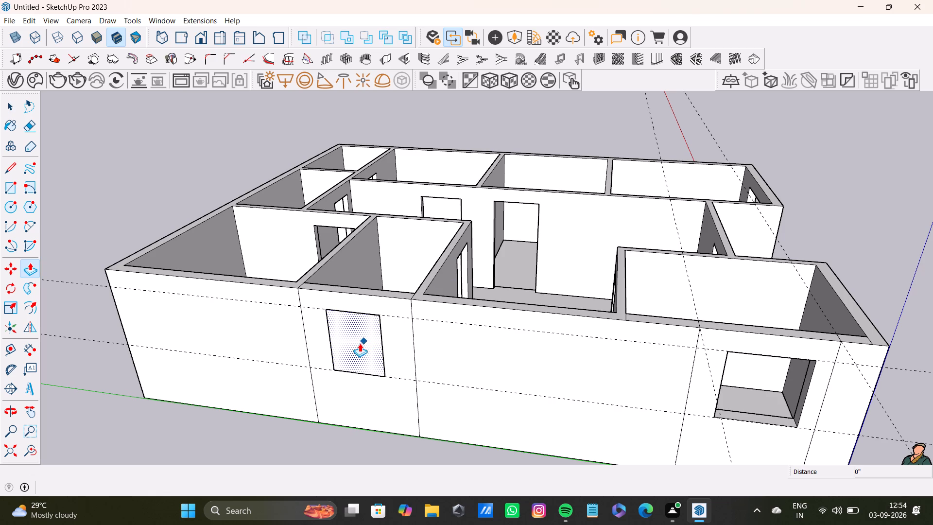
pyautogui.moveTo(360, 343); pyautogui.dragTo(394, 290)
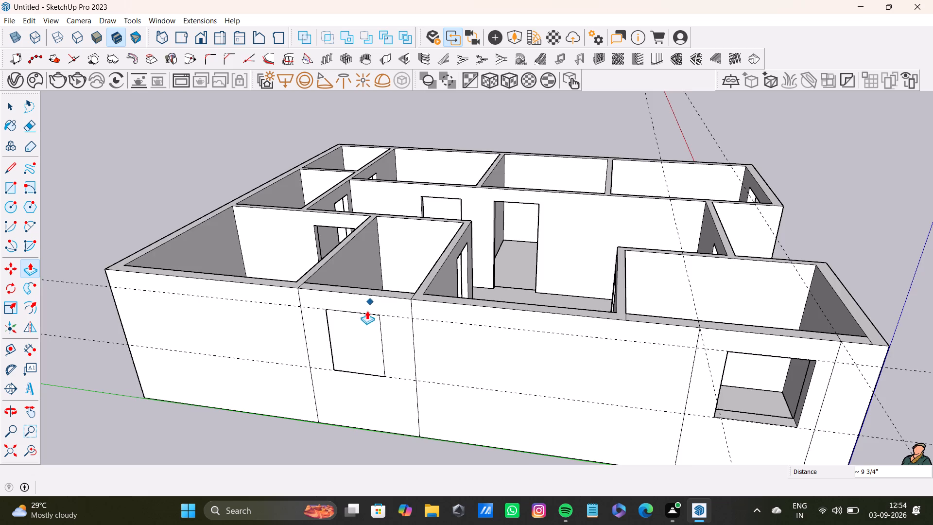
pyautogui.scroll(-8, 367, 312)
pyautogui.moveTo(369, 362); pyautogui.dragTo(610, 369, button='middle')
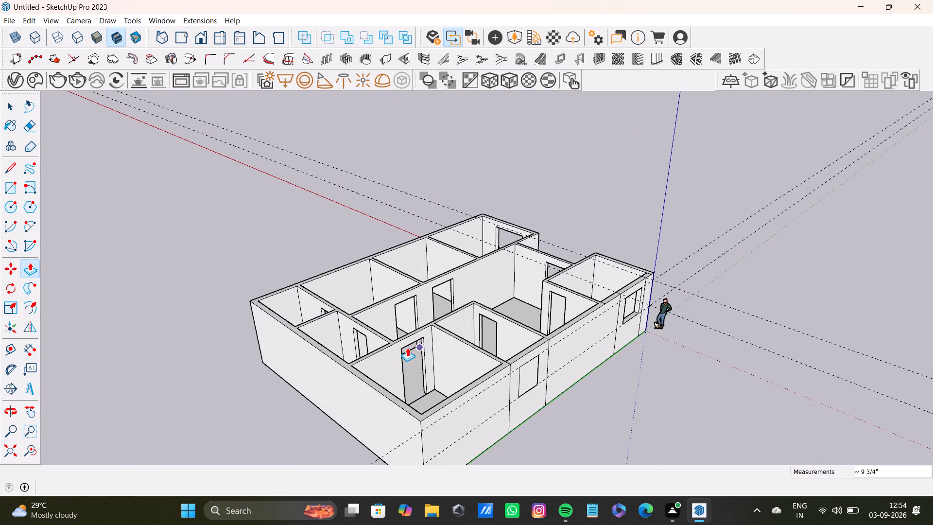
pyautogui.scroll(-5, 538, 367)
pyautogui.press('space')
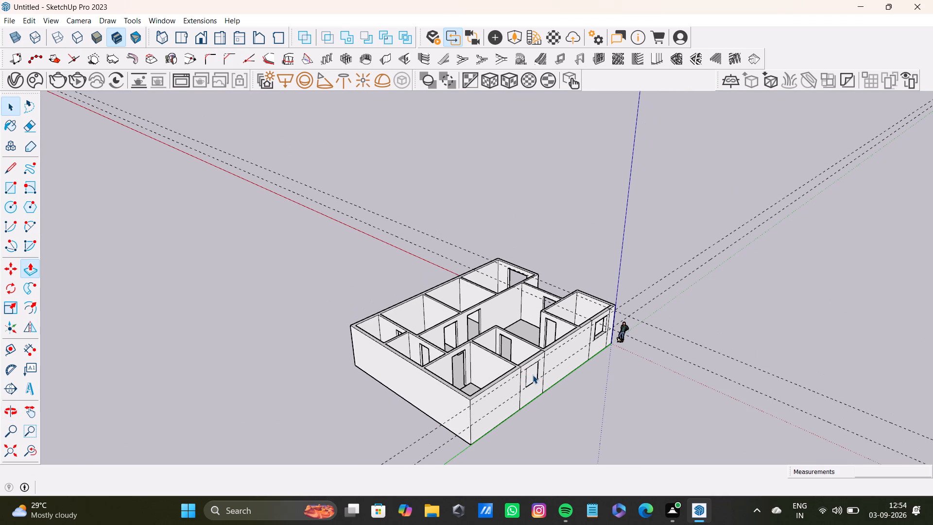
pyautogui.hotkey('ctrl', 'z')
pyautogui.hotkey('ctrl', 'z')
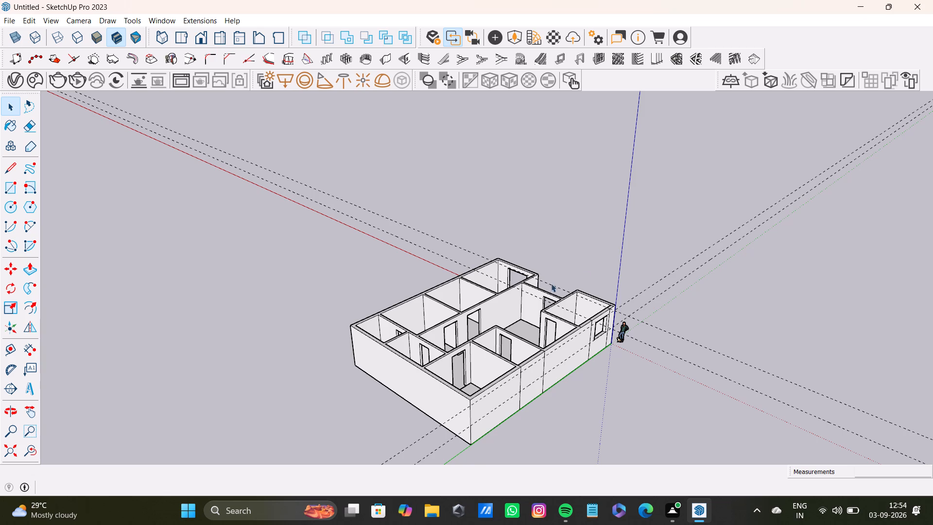
# Undo the horizontal window guides and the vertical lines that divide the outer wall at the small room.
pyautogui.scroll(-5, 415, 361)
pyautogui.moveTo(527, 378); pyautogui.dragTo(515, 372, button='middle')
pyautogui.moveTo(515, 372); pyautogui.dragTo(324, 368, button='middle')
pyautogui.scroll(14, 407, 356)
pyautogui.moveTo(435, 358); pyautogui.dragTo(412, 249, button='middle')
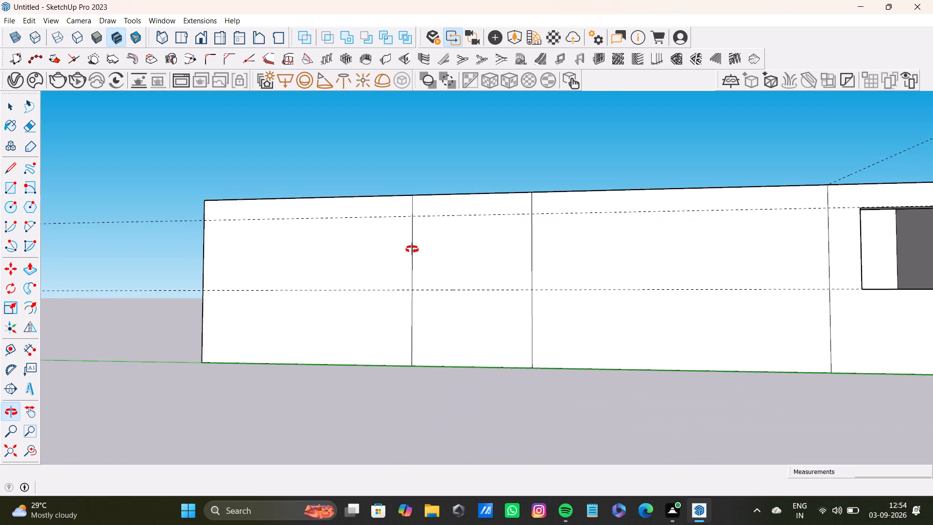
pyautogui.moveTo(412, 249); pyautogui.dragTo(421, 249, button='middle')
pyautogui.hotkey('ctrl', 'z')
pyautogui.hotkey('ctrl', 'z')
pyautogui.hotkey('ctrl', 'z')
pyautogui.scroll(-4, 462, 261)
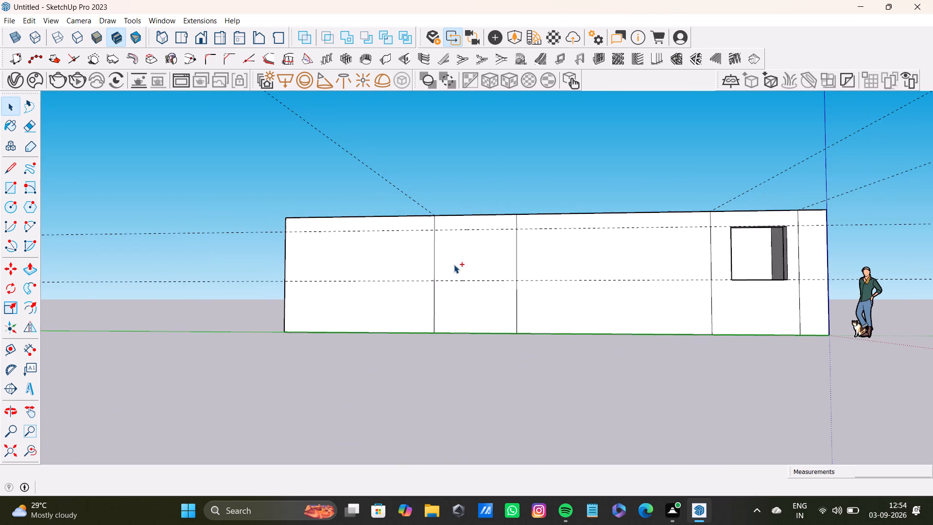
pyautogui.hotkey('ctrl', 'z')
pyautogui.hotkey('ctrl', 'z')
pyautogui.hotkey('ctrl', 'z')
pyautogui.hotkey('ctrl', 'z')
pyautogui.hotkey('ctrl', 'z')
pyautogui.hotkey('ctrl', 'z')
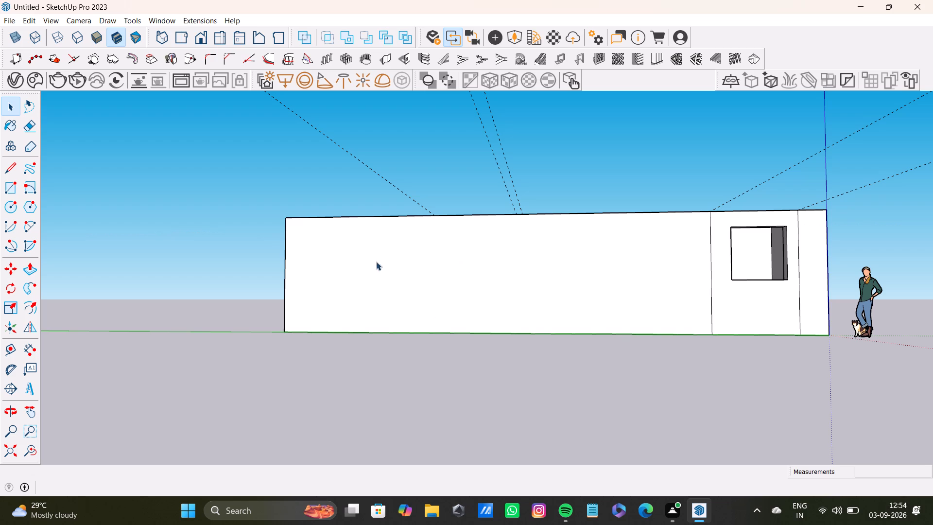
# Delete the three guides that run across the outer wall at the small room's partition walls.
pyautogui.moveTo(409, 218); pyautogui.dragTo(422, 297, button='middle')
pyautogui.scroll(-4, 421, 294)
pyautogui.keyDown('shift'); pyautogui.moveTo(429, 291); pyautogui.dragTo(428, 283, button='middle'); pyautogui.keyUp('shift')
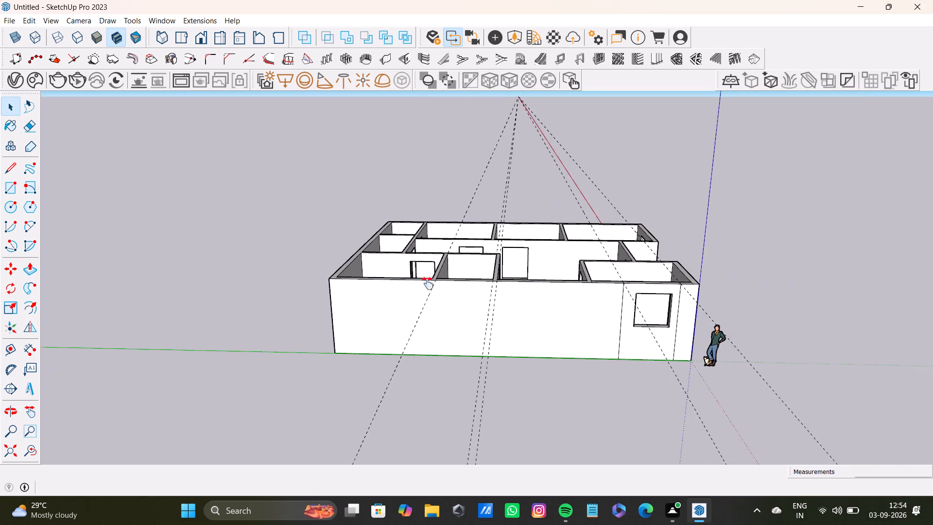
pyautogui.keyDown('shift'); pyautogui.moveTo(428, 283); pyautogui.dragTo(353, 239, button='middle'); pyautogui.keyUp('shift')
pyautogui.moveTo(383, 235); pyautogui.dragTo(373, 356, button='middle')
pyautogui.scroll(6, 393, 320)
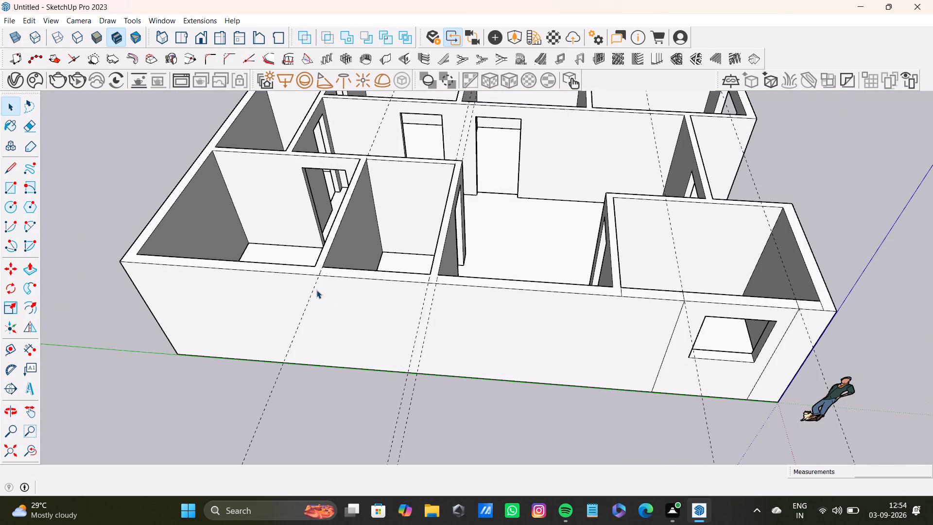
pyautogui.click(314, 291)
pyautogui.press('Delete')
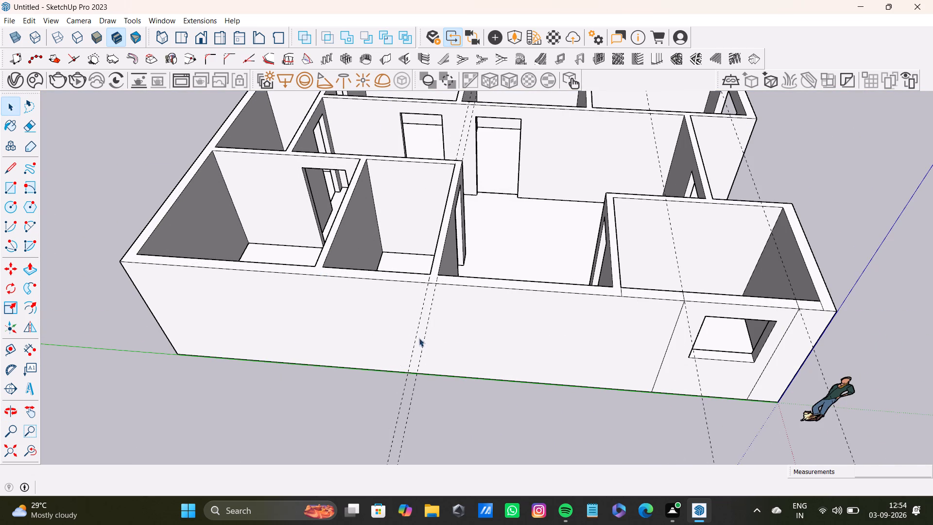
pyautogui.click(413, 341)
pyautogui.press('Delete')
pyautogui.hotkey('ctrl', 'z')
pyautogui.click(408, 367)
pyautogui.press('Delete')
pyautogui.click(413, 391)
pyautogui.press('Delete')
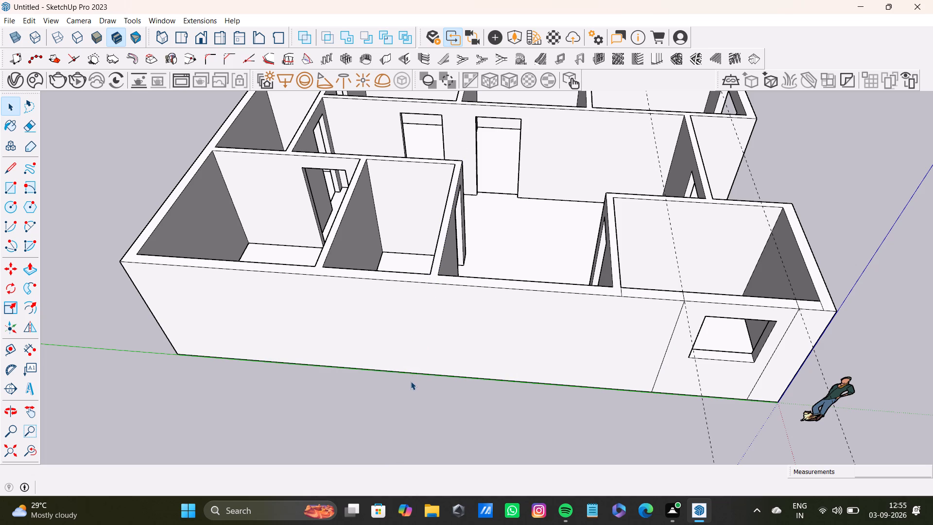
# Select all the geometry connected to the long outer wall and inspect the house walls from several sides.
pyautogui.scroll(-4, 434, 273)
pyautogui.moveTo(428, 316); pyautogui.dragTo(915, 336, button='middle')
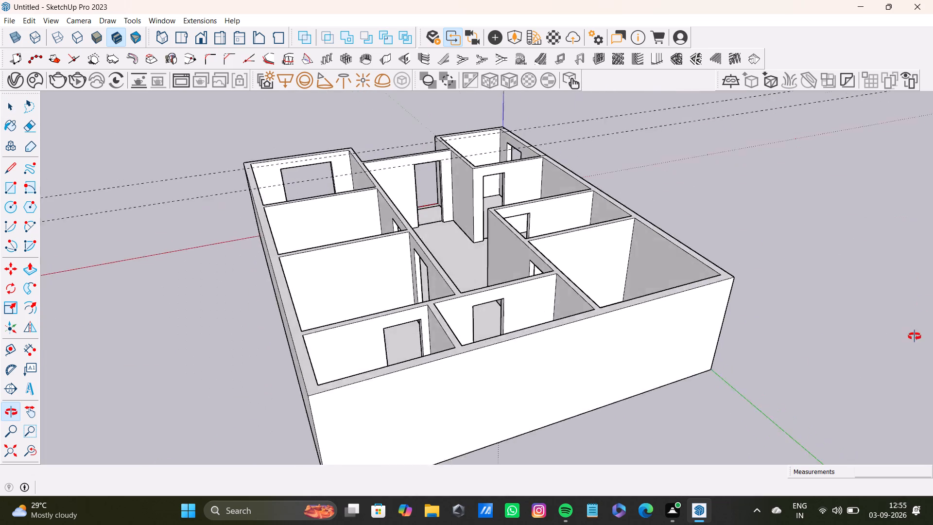
pyautogui.moveTo(915, 336); pyautogui.dragTo(910, 405, button='middle')
pyautogui.scroll(4, 686, 281)
pyautogui.moveTo(639, 295); pyautogui.dragTo(252, 246, button='middle')
pyautogui.tripleClick(466, 348)
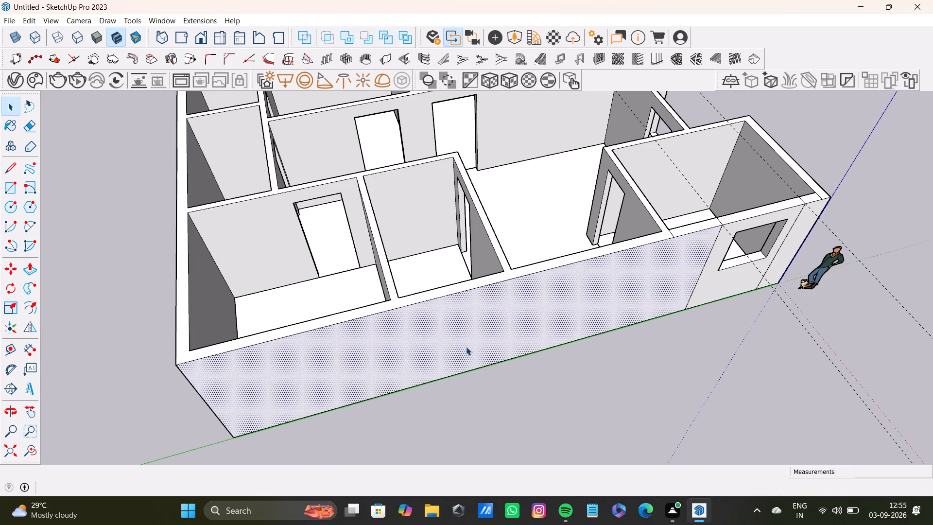
pyautogui.tripleClick(466, 347)
pyautogui.moveTo(450, 327); pyautogui.dragTo(274, 363, button='middle')
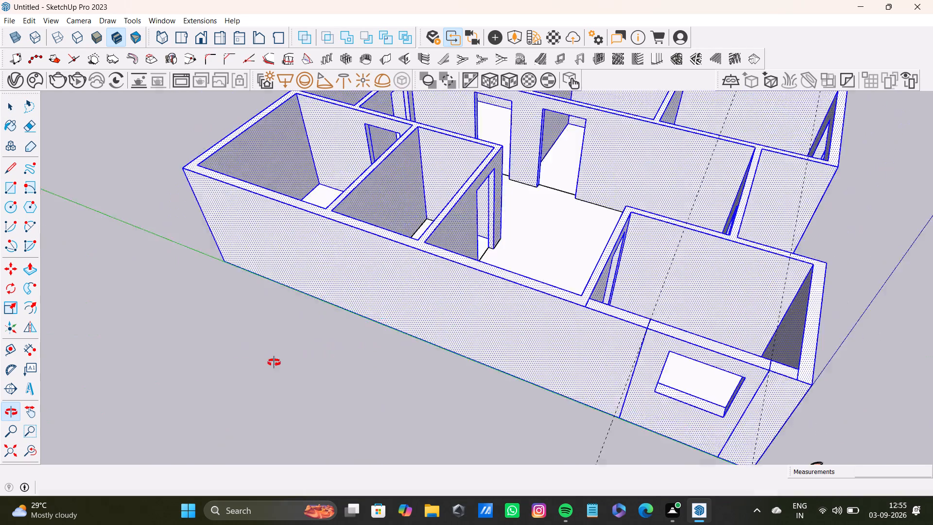
pyautogui.moveTo(274, 363); pyautogui.dragTo(0, 306, button='middle')
pyautogui.scroll(4, 395, 158)
pyautogui.scroll(-4, 385, 161)
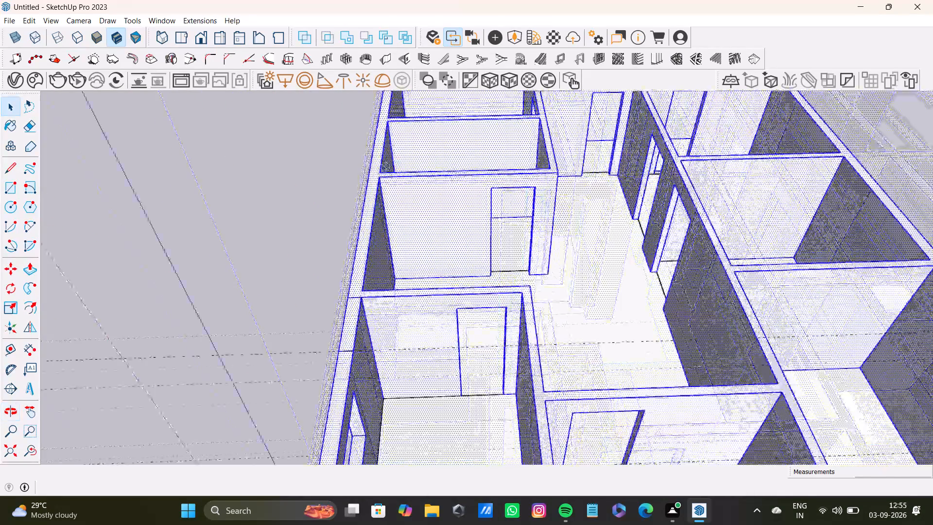
pyautogui.moveTo(381, 164); pyautogui.dragTo(703, 88, button='middle')
pyautogui.scroll(-3, 639, 153)
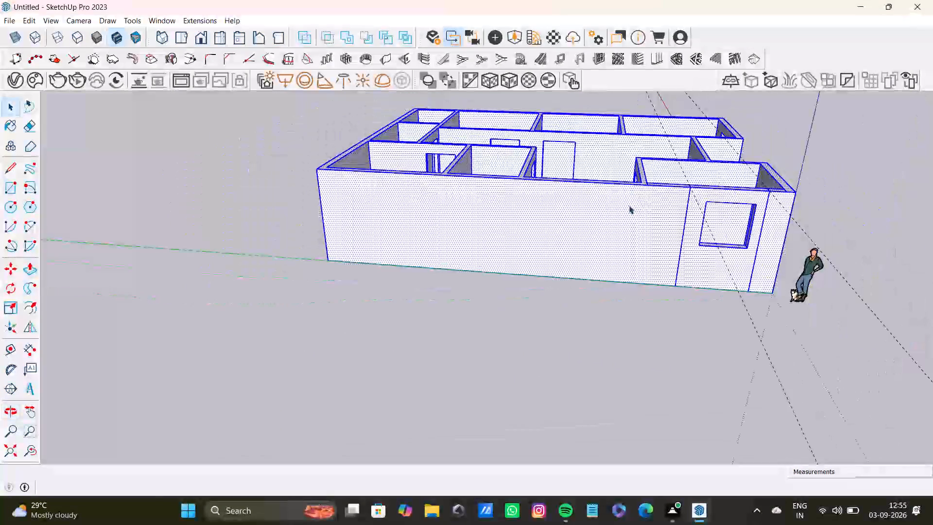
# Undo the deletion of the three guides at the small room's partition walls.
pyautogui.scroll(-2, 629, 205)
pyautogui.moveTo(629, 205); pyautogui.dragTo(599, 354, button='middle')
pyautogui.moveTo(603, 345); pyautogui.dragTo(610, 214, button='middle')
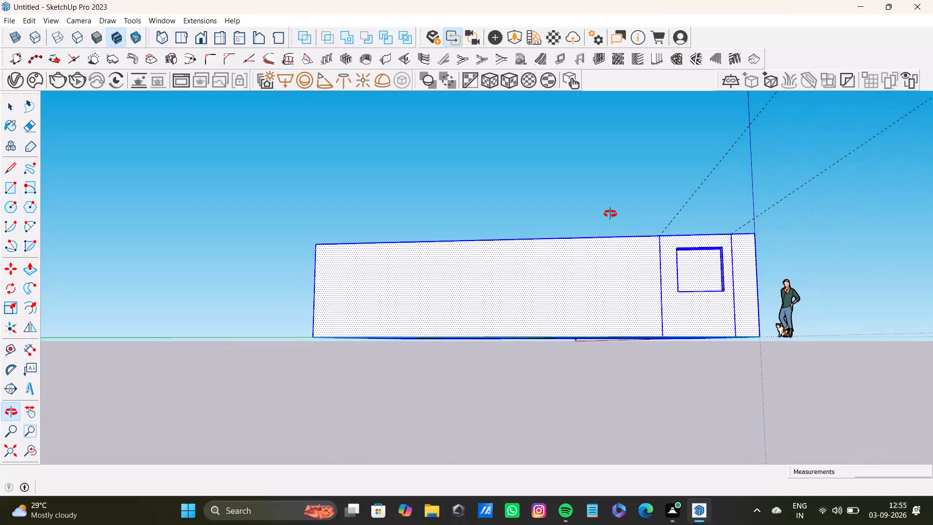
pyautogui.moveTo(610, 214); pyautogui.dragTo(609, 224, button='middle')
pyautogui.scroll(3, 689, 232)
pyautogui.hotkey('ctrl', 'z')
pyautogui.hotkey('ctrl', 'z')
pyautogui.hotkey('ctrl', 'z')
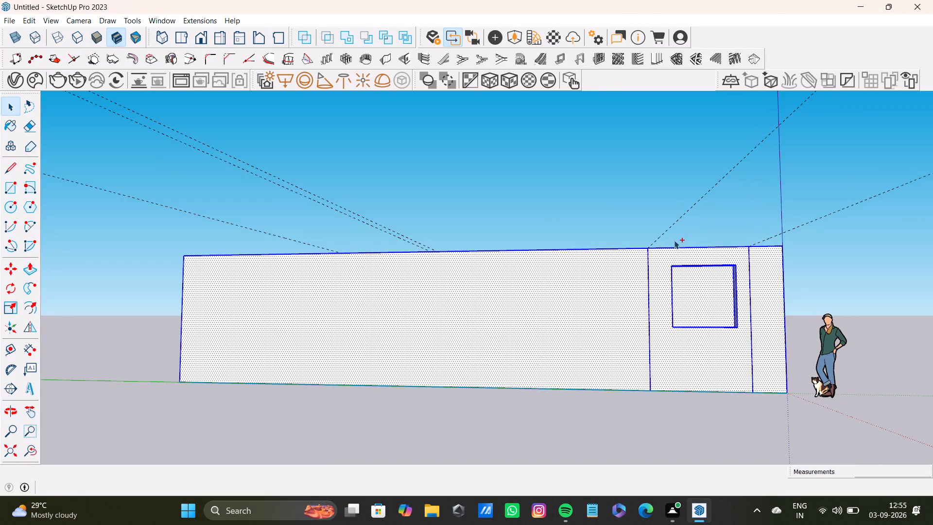
# Undo the small room's window opening in the long outer wall together with the vertical lines dividing that wall.
pyautogui.hotkey('ctrl', 'z')
pyautogui.hotkey('ctrl', 'z')
pyautogui.scroll(-5, 607, 283)
pyautogui.moveTo(613, 284); pyautogui.dragTo(618, 444, button='middle')
pyautogui.click(782, 214)
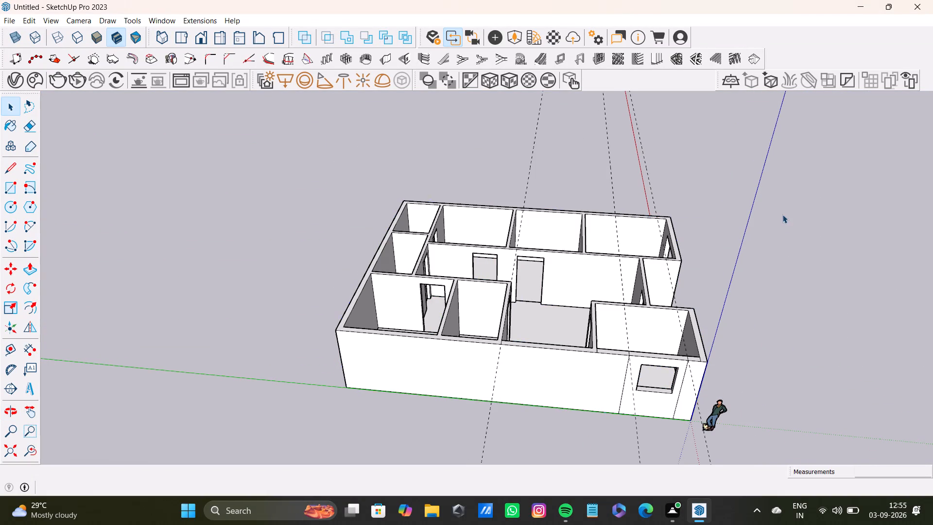
pyautogui.hotkey('ctrl', 'z')
pyautogui.hotkey('ctrl', 'z')
pyautogui.hotkey('ctrl', 'z')
pyautogui.hotkey('ctrl', 'z')
pyautogui.hotkey('ctrl', 'z')
pyautogui.hotkey('ctrl', 'z')
pyautogui.hotkey('ctrl', 'z')
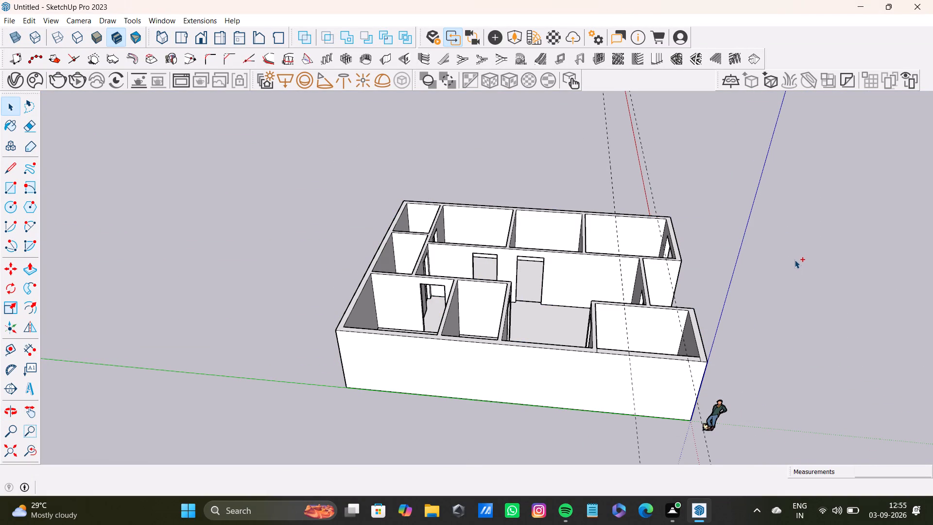
# Undo the two remaining guides that cross the long outer wall near the small room.
pyautogui.hotkey('ctrl', 'z')
pyautogui.hotkey('ctrl', 'z')
pyautogui.hotkey('ctrl', 'z')
pyautogui.hotkey('ctrl', 'z')
pyautogui.press('space')
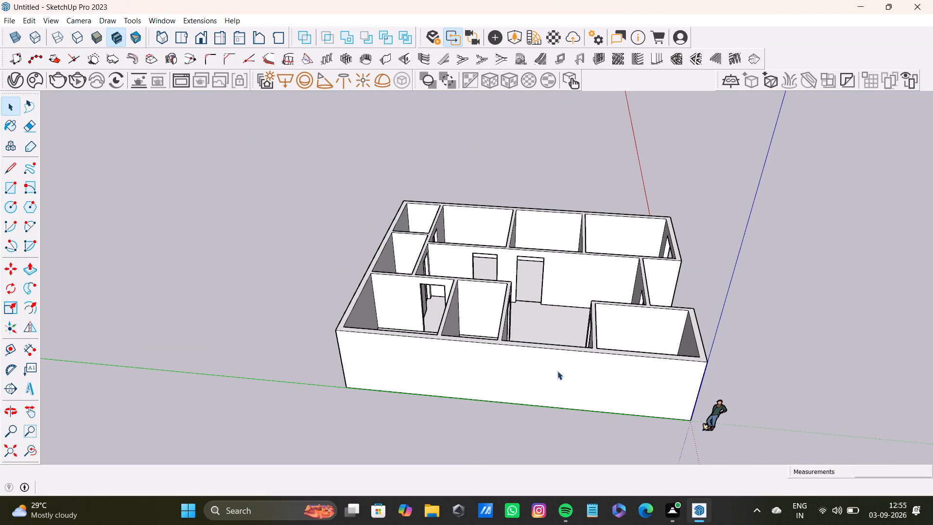
# Select all the connected wall geometry of the house and make it a group.
pyautogui.tripleClick(561, 375)
pyautogui.click(563, 374)
pyautogui.rightClick(557, 372)
pyautogui.rightClick(557, 372)
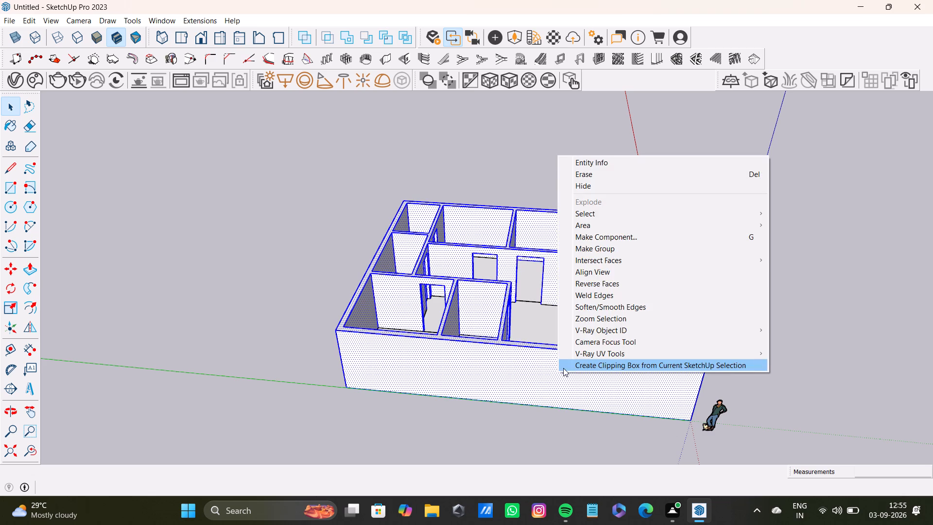
pyautogui.click(584, 245)
pyautogui.click(755, 256)
# Examine the hall and room floors one by one to check that they are separate from the walls.
pyautogui.moveTo(428, 310); pyautogui.dragTo(517, 426, button='middle')
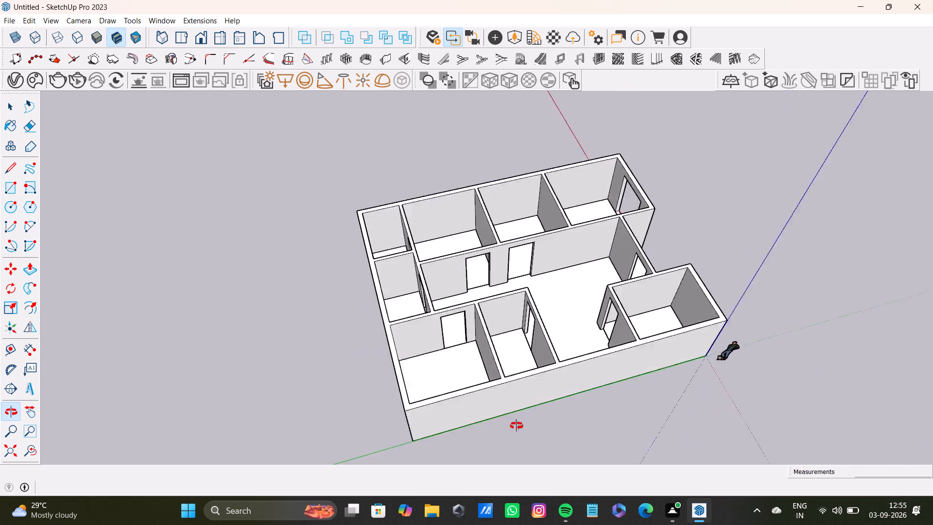
pyautogui.moveTo(517, 426); pyautogui.dragTo(468, 451, button='middle')
pyautogui.click(547, 315)
pyautogui.doubleClick(547, 315)
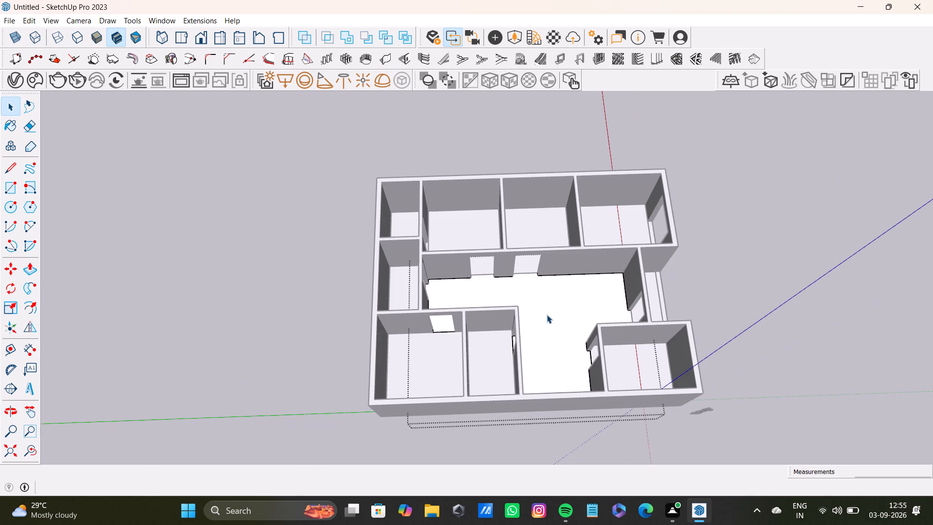
pyautogui.click(482, 224)
pyautogui.click(532, 232)
pyautogui.click(615, 218)
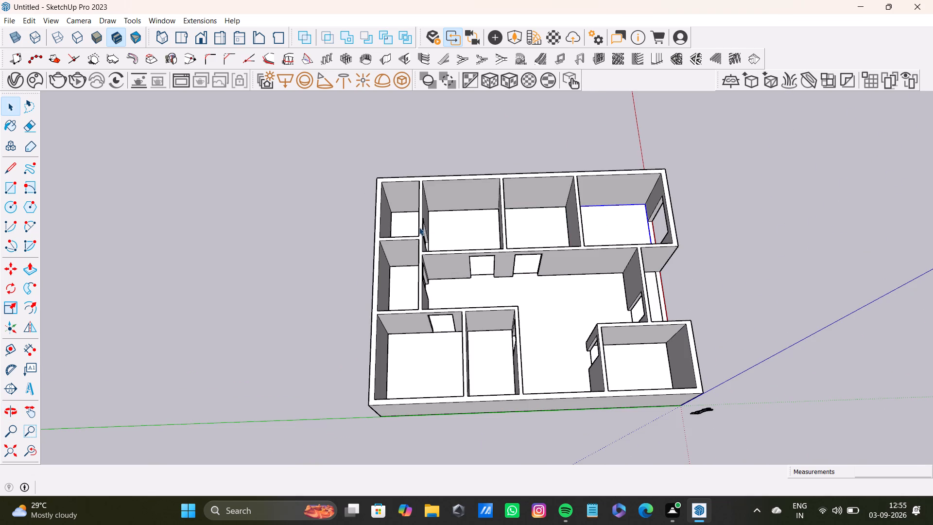
pyautogui.click(452, 222)
pyautogui.click(405, 215)
pyautogui.click(399, 275)
pyautogui.click(406, 376)
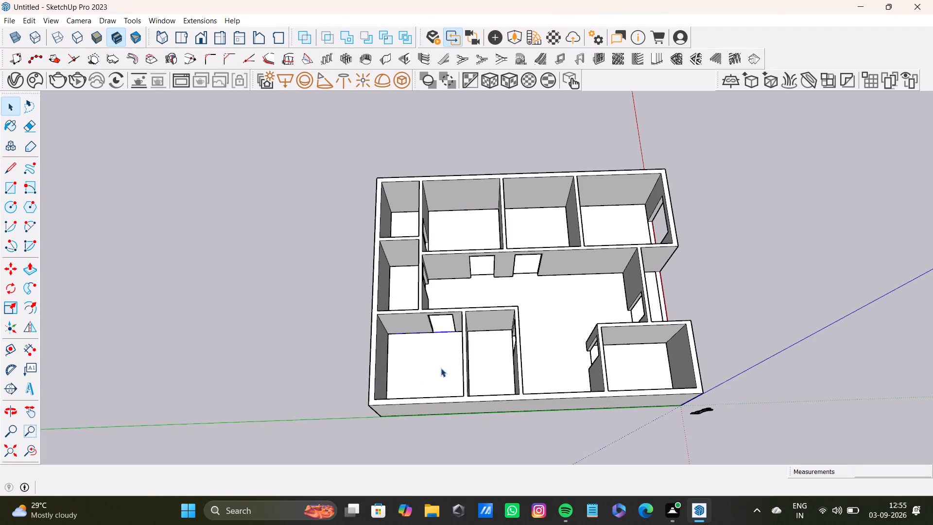
pyautogui.click(480, 359)
pyautogui.click(624, 364)
pyautogui.scroll(-4, 478, 345)
pyautogui.moveTo(480, 354); pyautogui.dragTo(363, 366, button='middle')
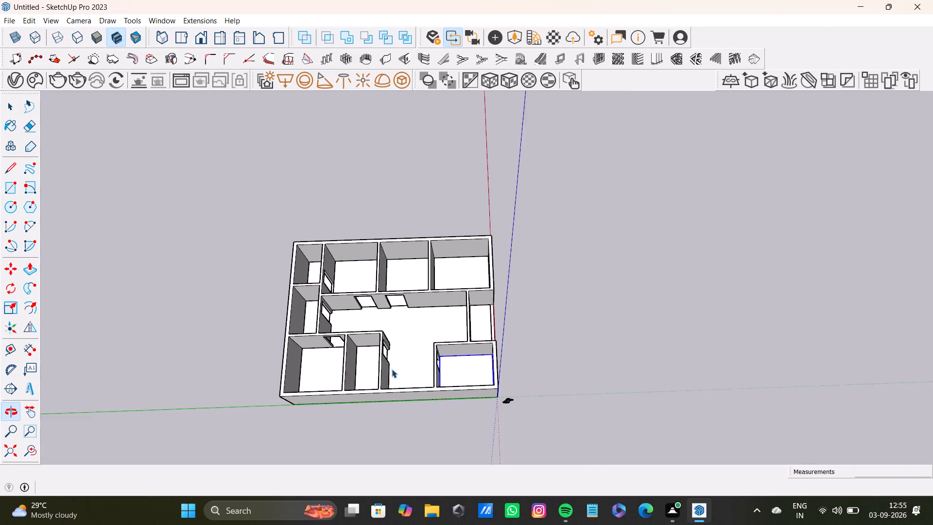
pyautogui.moveTo(424, 380); pyautogui.dragTo(396, 156, button='middle')
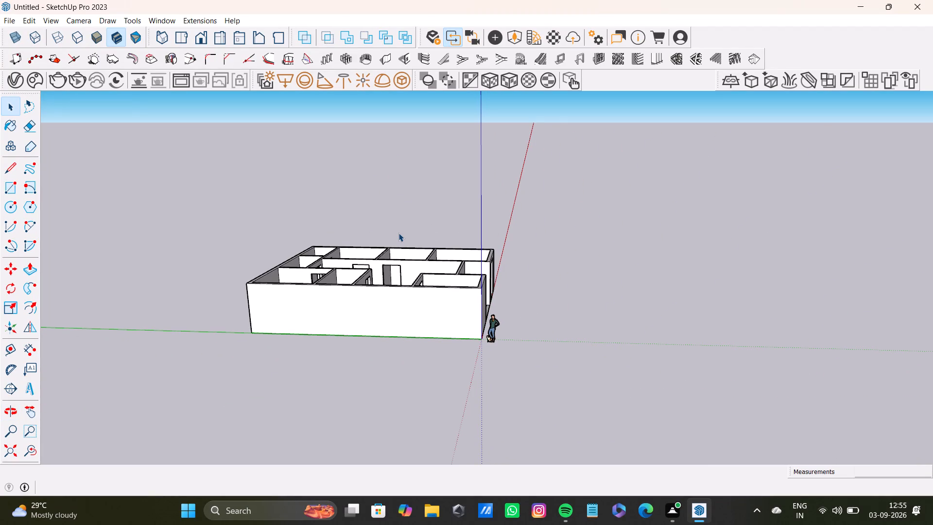
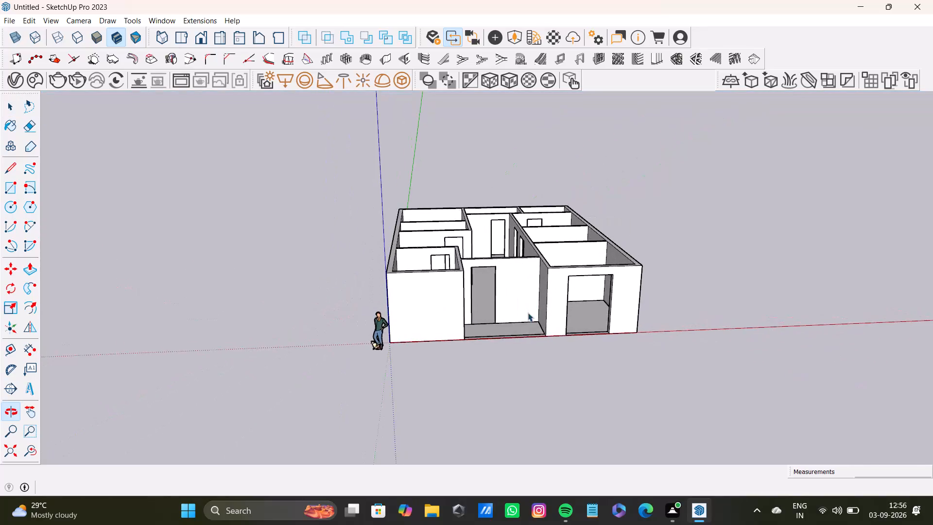
# Open the house walls group for editing and select all of its connected geometry.
pyautogui.moveTo(520, 316); pyautogui.dragTo(520, 290, button='middle')
pyautogui.scroll(-4, 536, 284)
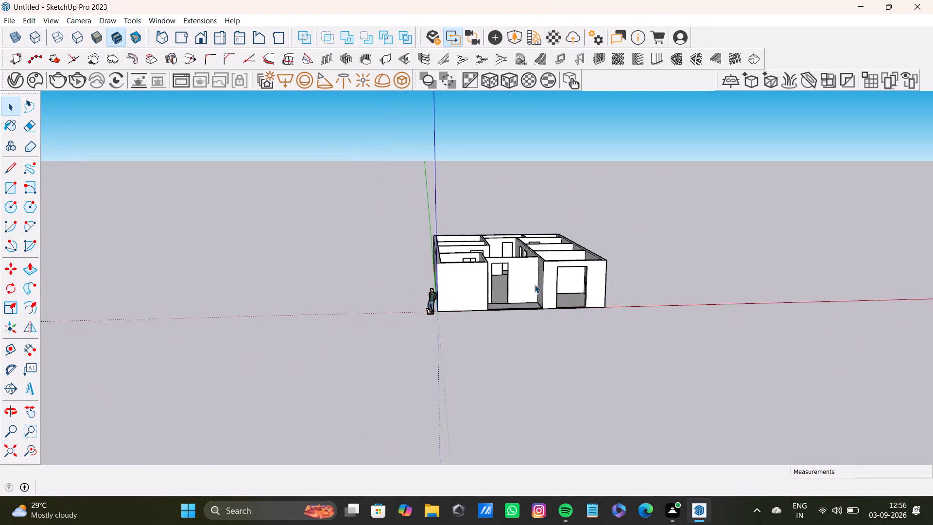
pyautogui.moveTo(535, 284); pyautogui.dragTo(507, 270, button='middle')
pyautogui.scroll(7, 507, 269)
pyautogui.keyDown('shift'); pyautogui.tripleClick(417, 283); pyautogui.keyUp('shift')
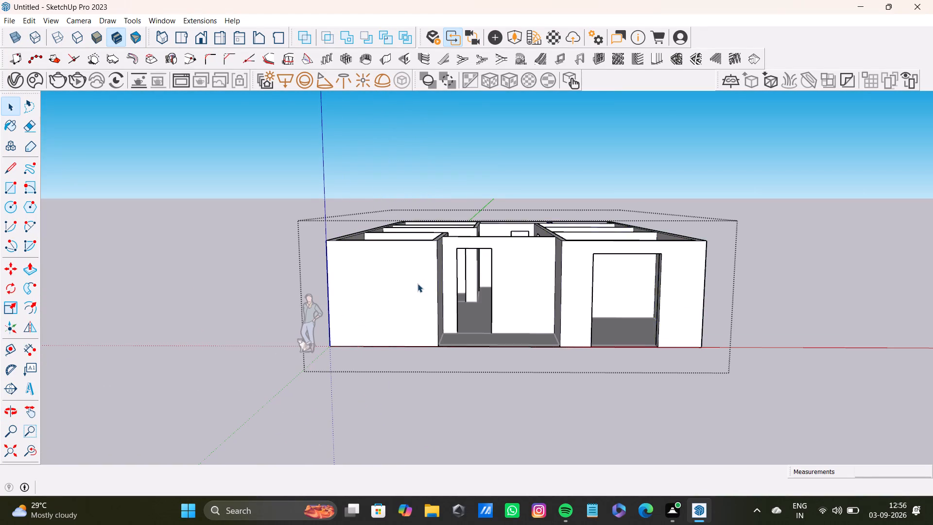
pyautogui.click(417, 283)
# Draw 9" lines across the front wall's top thickness at both inner corners of the front room beside the origin.
pyautogui.moveTo(417, 256); pyautogui.dragTo(407, 402, button='middle')
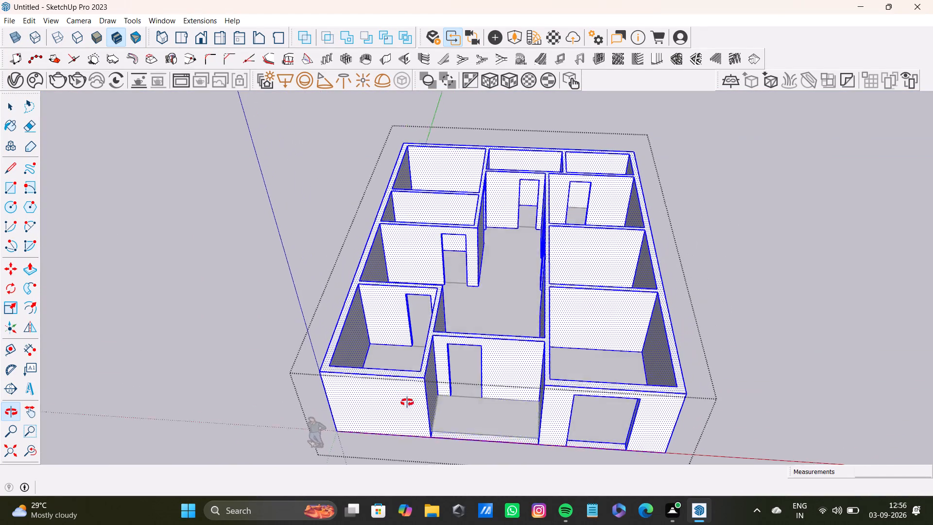
pyautogui.moveTo(407, 402); pyautogui.dragTo(428, 421, button='middle')
pyautogui.press('l')
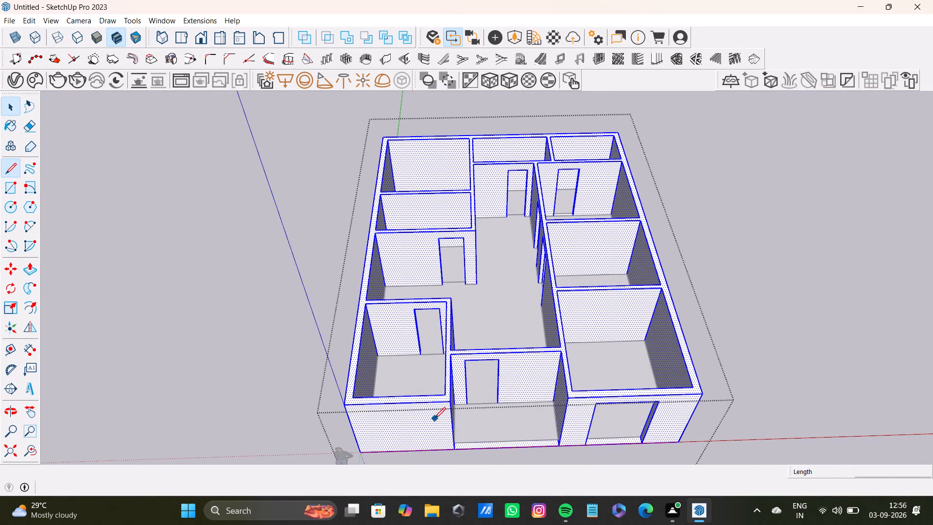
pyautogui.scroll(8, 438, 388)
pyautogui.click(450, 401)
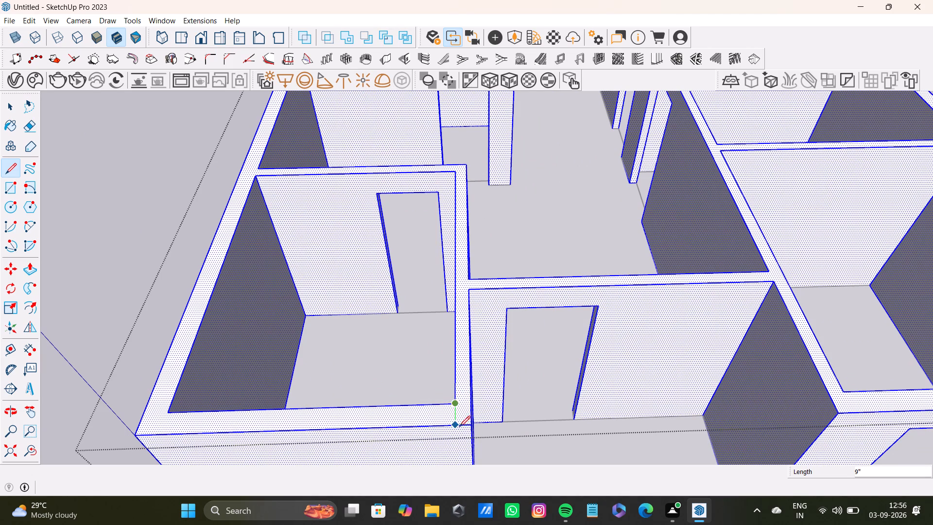
pyautogui.click(459, 425)
pyautogui.scroll(-5, 419, 419)
pyautogui.keyDown('shift'); pyautogui.moveTo(419, 415); pyautogui.dragTo(479, 391, button='middle'); pyautogui.keyUp('shift')
pyautogui.scroll(2, 304, 376)
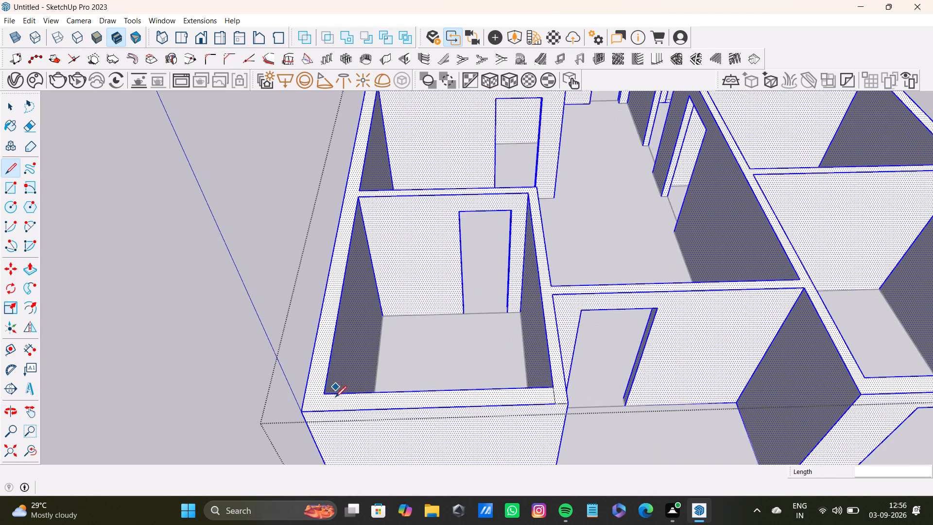
pyautogui.click(323, 394)
pyautogui.click(326, 414)
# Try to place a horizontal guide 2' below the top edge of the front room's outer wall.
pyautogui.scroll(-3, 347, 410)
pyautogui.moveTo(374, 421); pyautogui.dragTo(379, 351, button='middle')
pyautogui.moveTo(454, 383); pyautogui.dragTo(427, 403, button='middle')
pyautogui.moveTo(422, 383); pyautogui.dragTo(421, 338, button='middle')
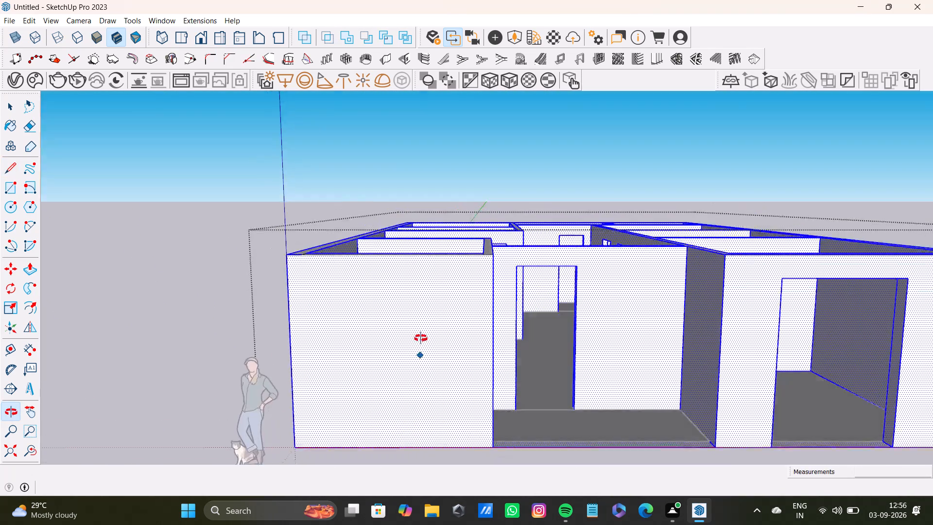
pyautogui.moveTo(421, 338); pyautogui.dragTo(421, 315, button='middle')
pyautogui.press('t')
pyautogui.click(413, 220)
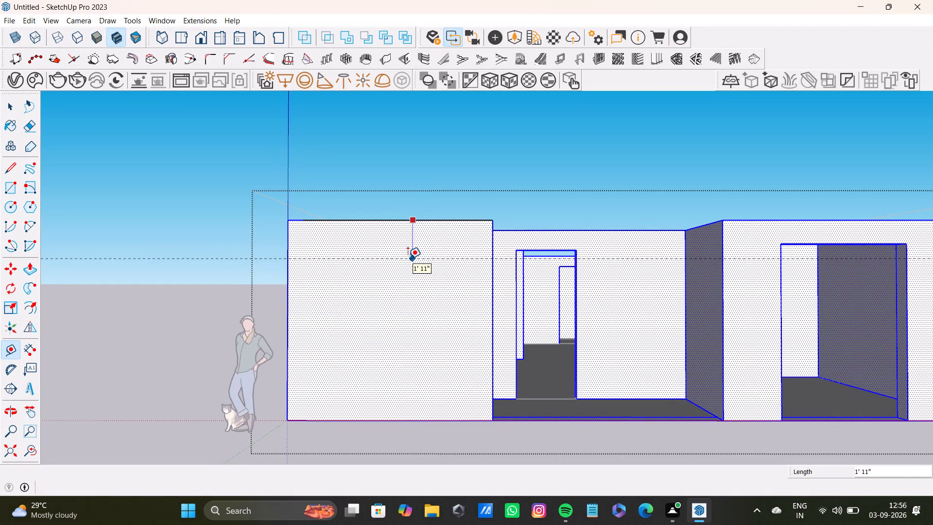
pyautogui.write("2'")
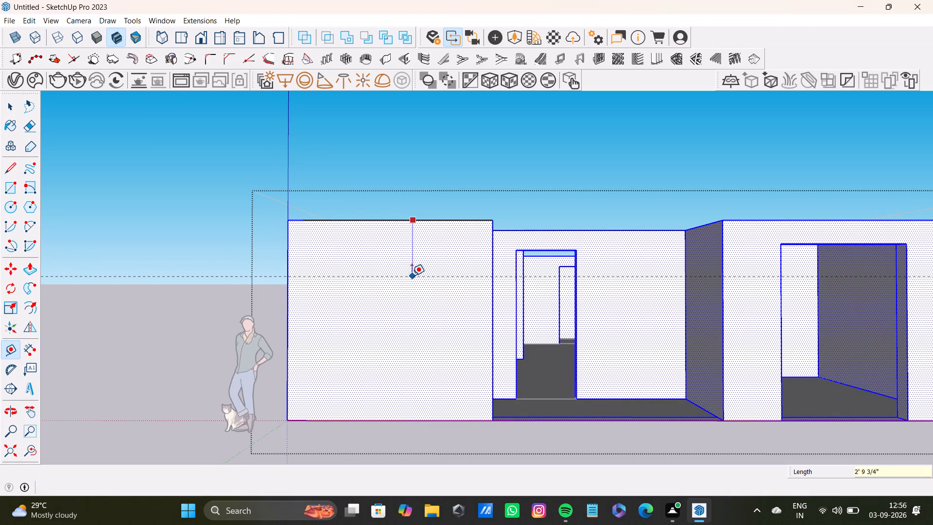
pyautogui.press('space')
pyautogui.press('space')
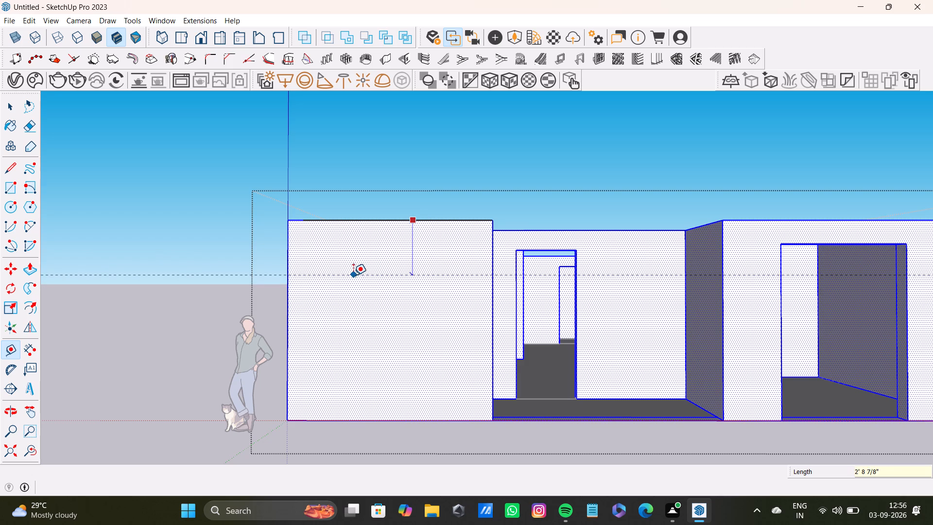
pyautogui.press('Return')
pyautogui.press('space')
# Place a horizontal guide 2' below the top edge of the front room's outer wall.
pyautogui.scroll(-4, 400, 241)
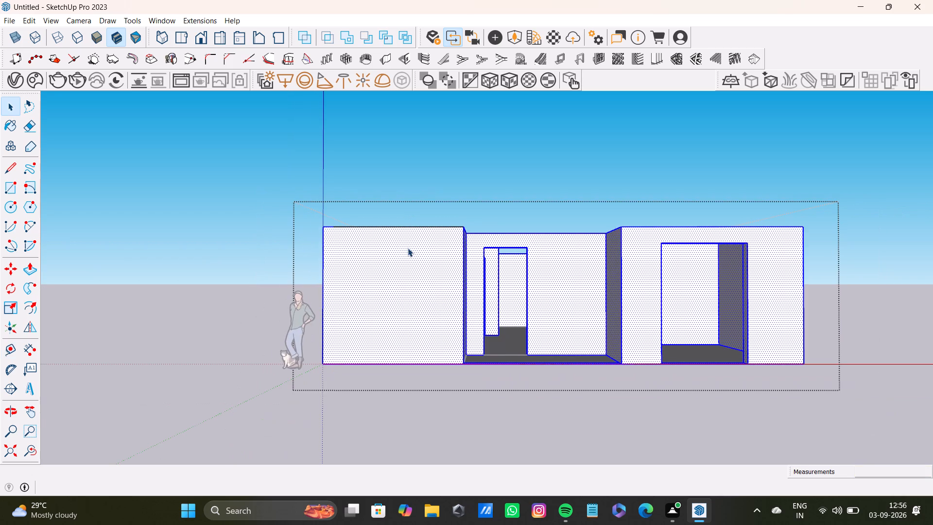
pyautogui.moveTo(408, 248); pyautogui.dragTo(432, 296, button='middle')
pyautogui.scroll(3, 429, 294)
pyautogui.moveTo(436, 295); pyautogui.dragTo(438, 300, button='middle')
pyautogui.scroll(1, 436, 295)
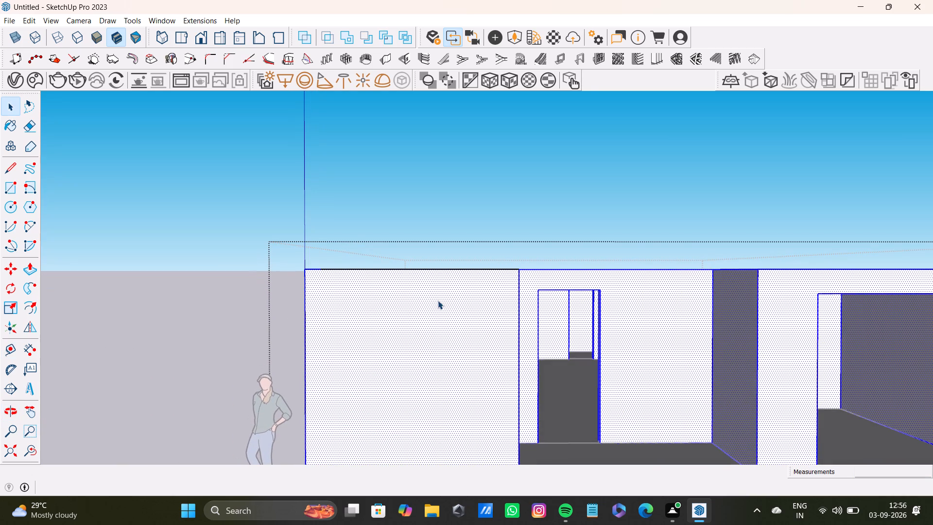
pyautogui.press('t')
pyautogui.click(434, 269)
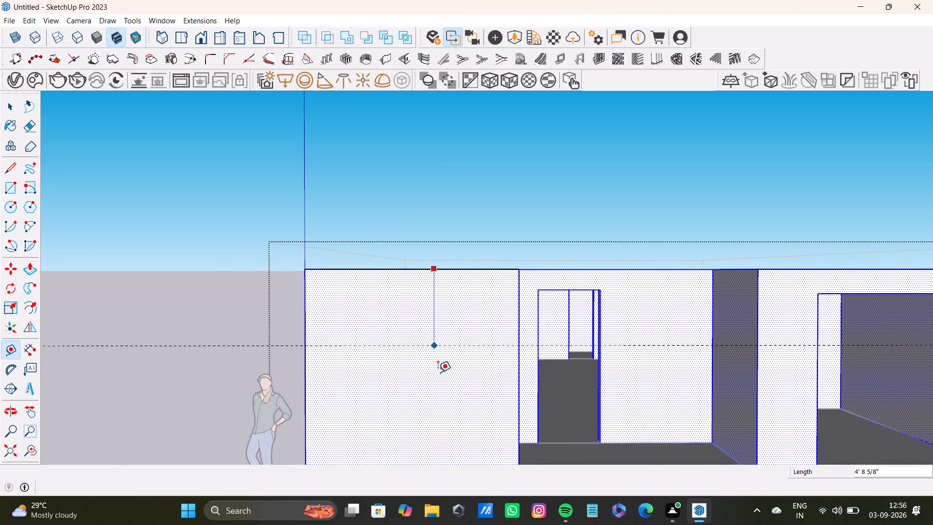
pyautogui.write("2'")
pyautogui.press('Return')
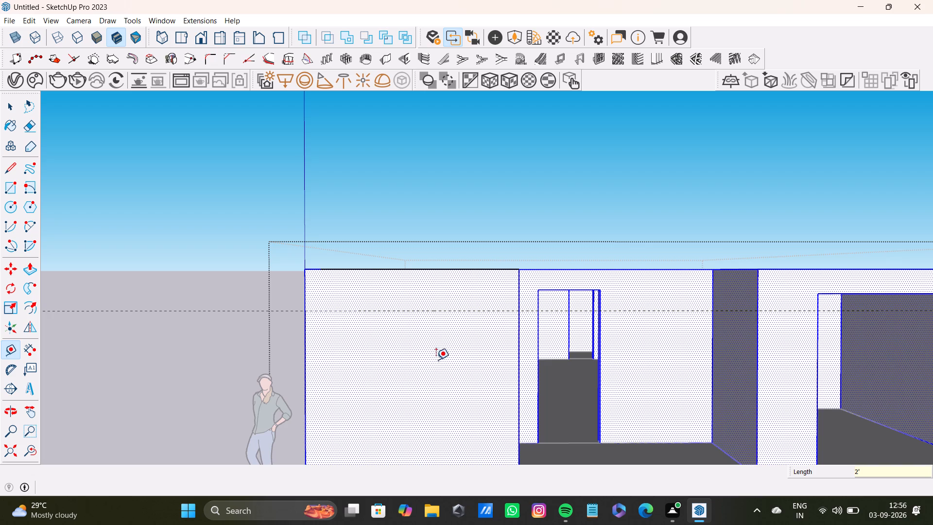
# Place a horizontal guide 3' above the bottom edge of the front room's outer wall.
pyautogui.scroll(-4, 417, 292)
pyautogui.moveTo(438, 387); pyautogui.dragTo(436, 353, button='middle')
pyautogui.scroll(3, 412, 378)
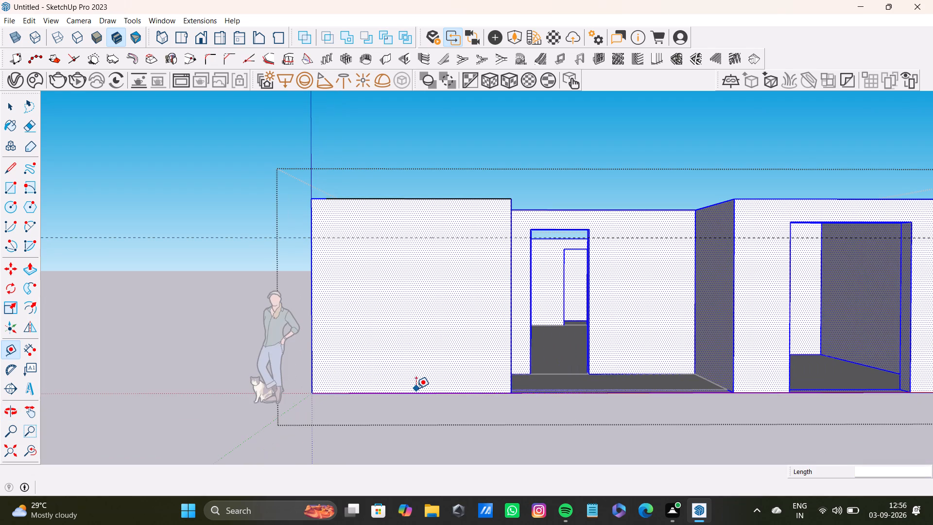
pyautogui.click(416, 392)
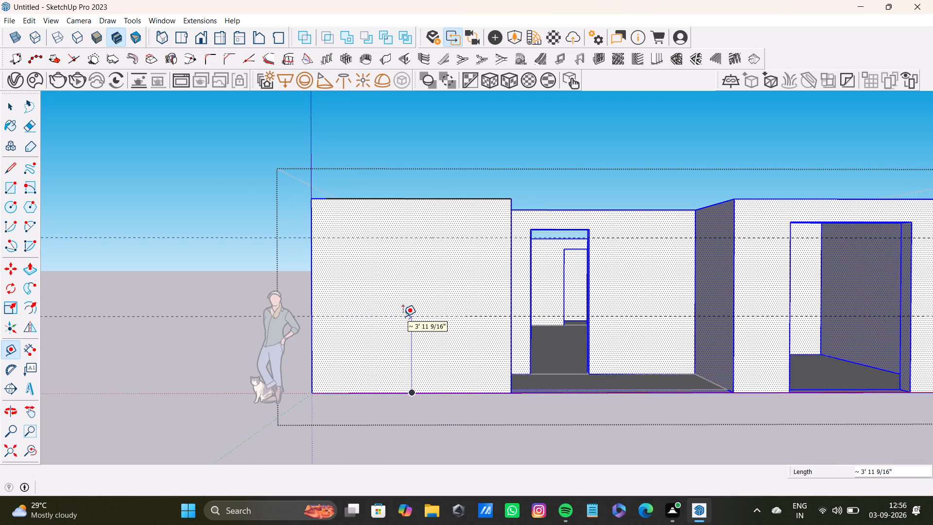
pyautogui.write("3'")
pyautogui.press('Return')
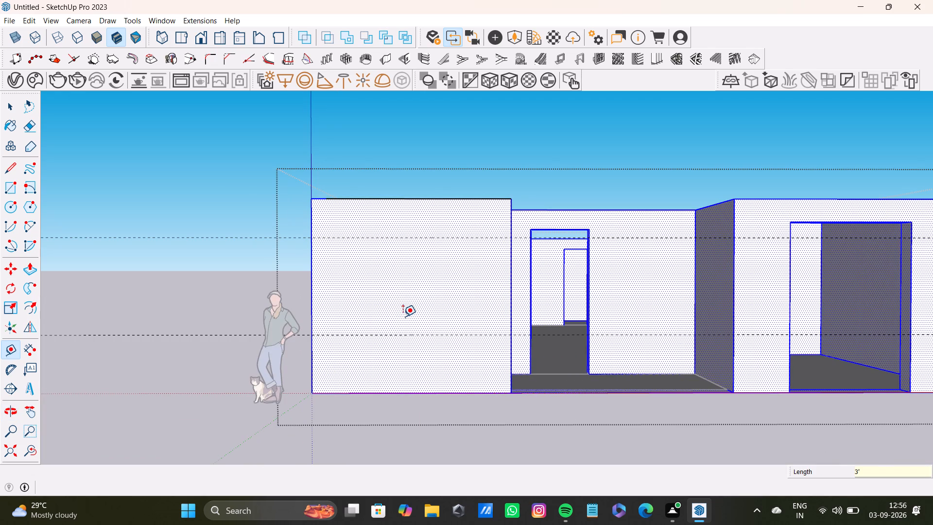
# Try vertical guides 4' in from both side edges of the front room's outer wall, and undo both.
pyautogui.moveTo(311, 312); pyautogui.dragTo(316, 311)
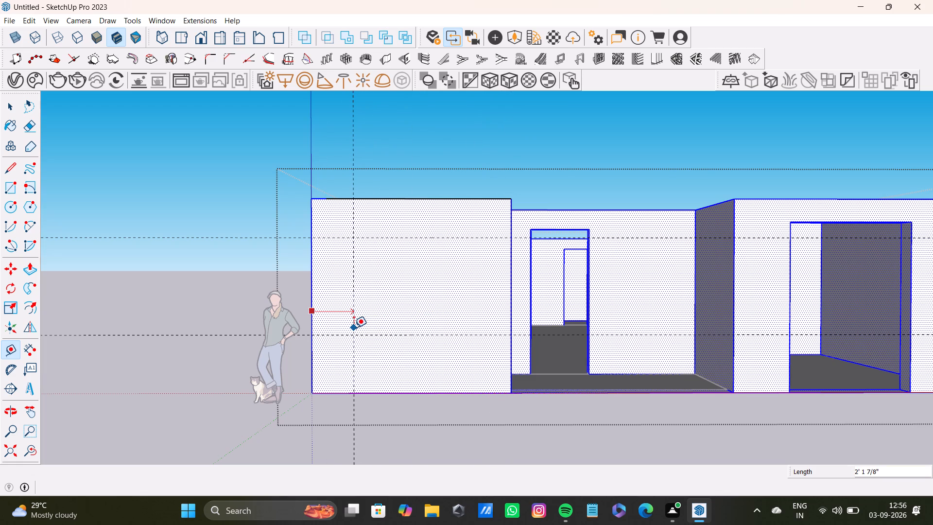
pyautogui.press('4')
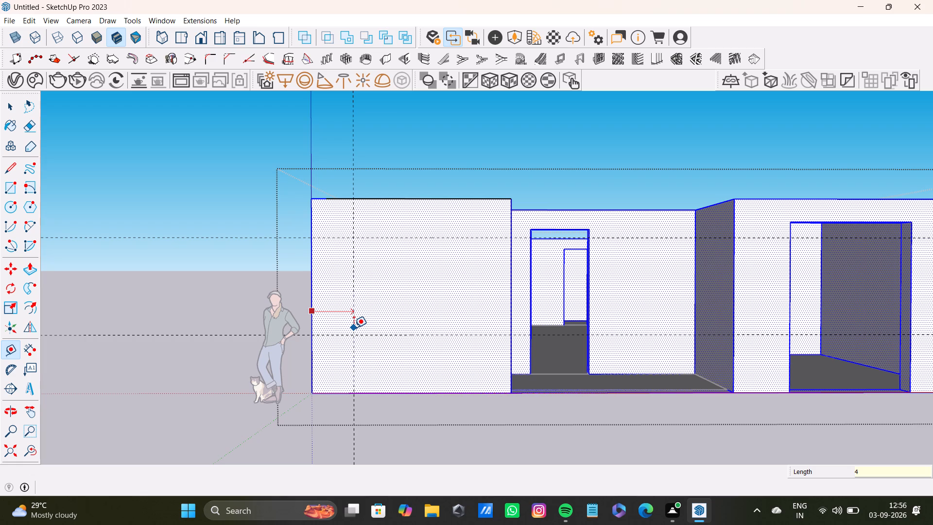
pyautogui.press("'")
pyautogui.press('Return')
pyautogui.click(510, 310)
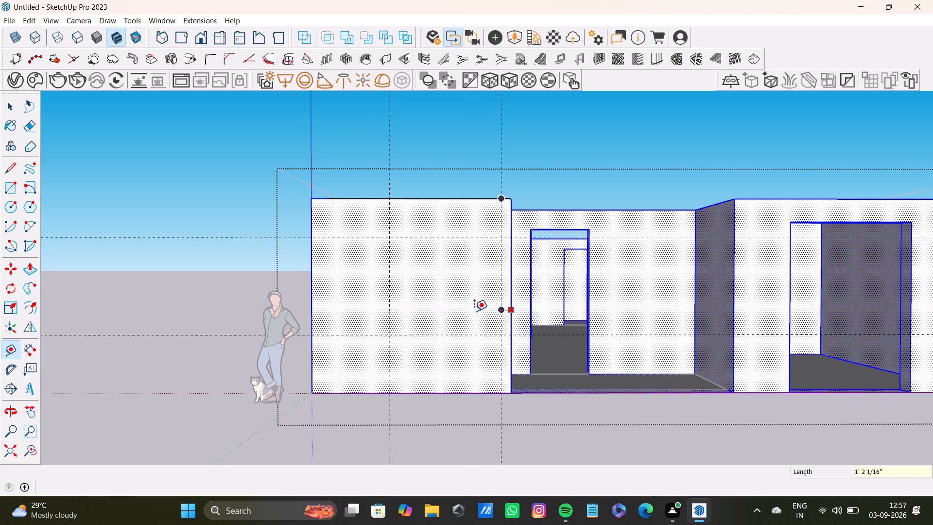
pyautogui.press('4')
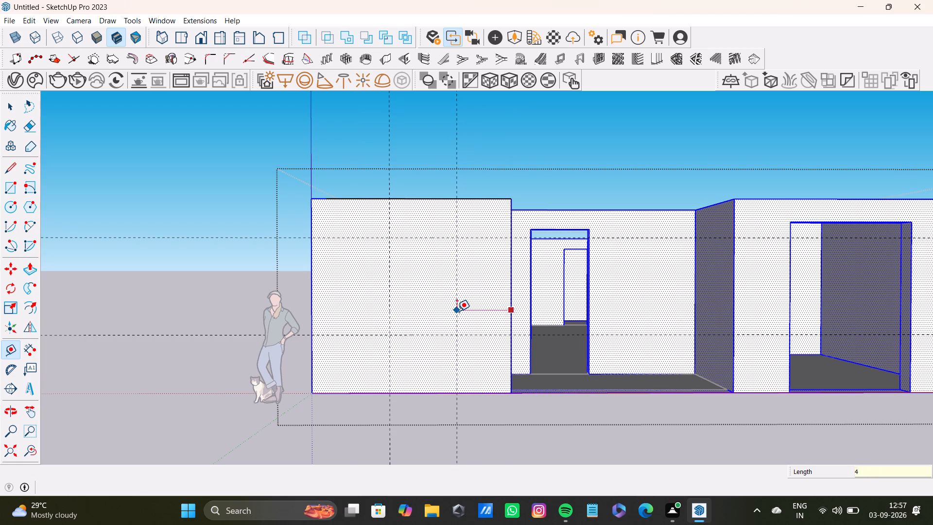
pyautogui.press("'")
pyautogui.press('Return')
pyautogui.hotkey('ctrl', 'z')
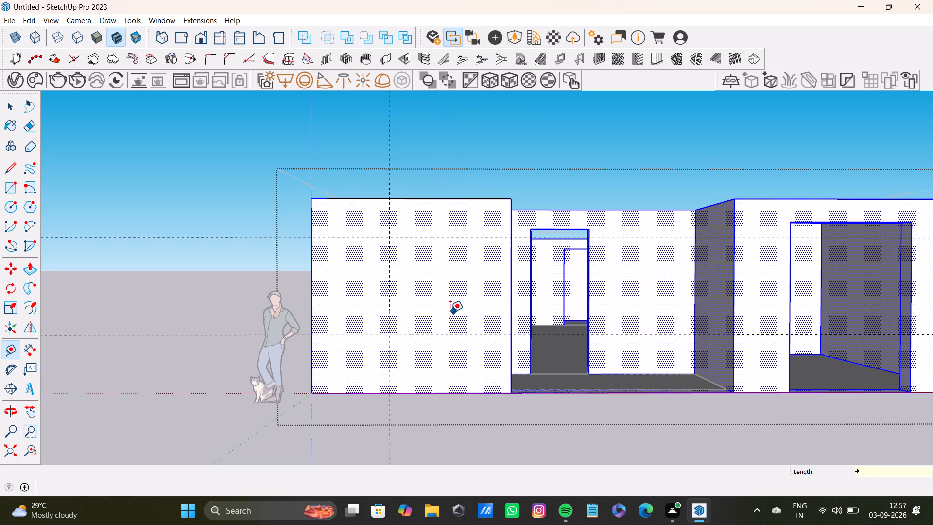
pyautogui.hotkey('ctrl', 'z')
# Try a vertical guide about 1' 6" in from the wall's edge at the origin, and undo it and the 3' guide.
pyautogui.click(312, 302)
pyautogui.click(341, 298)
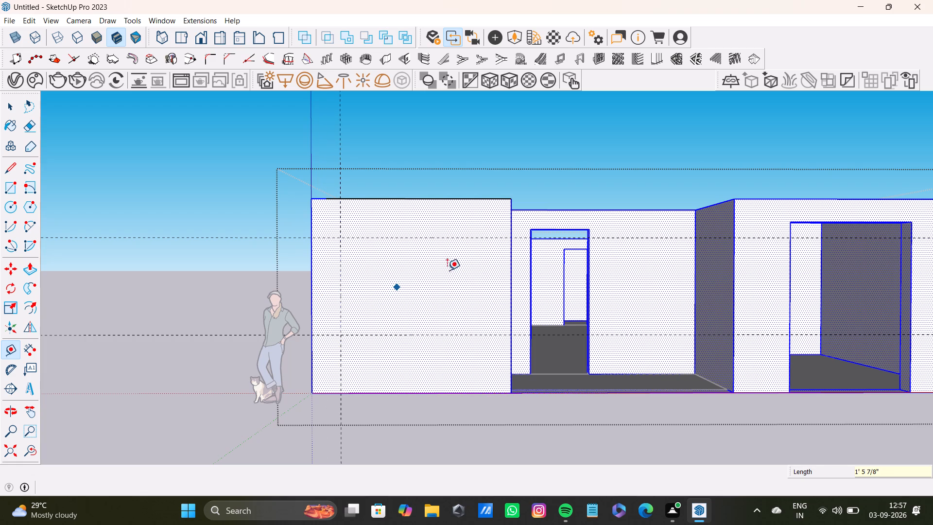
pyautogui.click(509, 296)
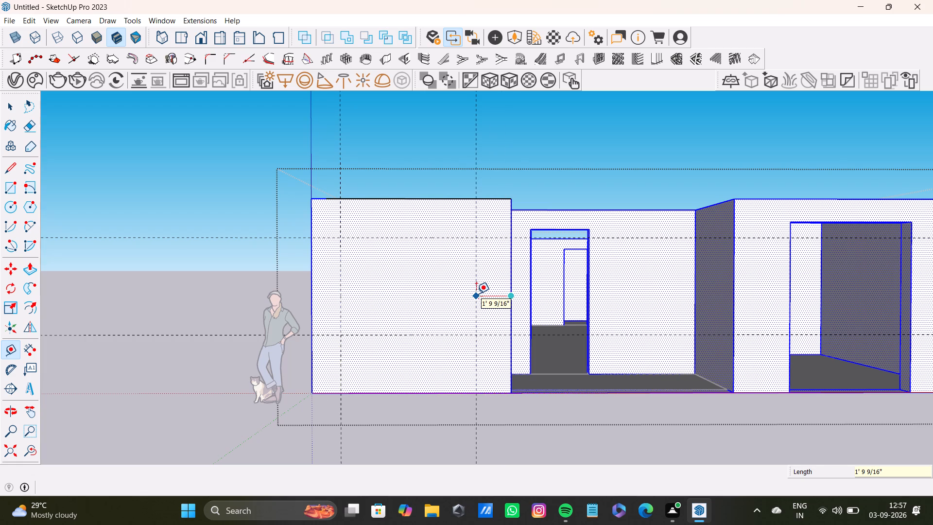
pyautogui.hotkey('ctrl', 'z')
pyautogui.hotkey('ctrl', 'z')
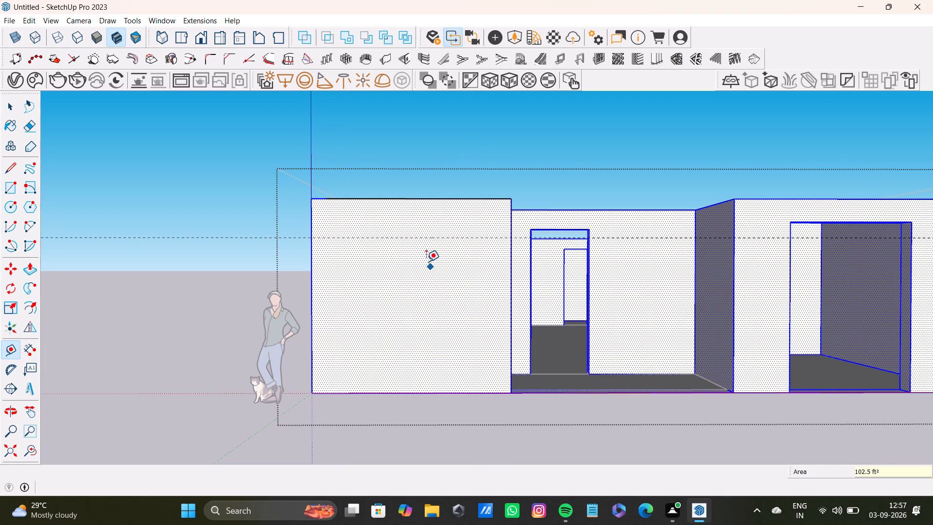
# Place a horizontal guide 3' above the bottom edge of the front room's outer wall.
pyautogui.click(406, 391)
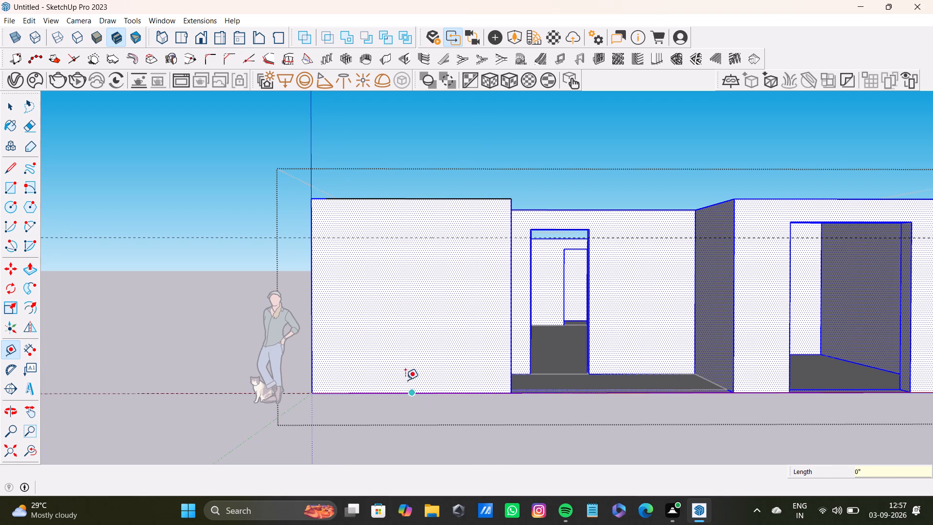
pyautogui.write("3'")
pyautogui.press('Return')
# Place vertical guides 1' in from both side edges of the front room's outer wall.
pyautogui.click(311, 320)
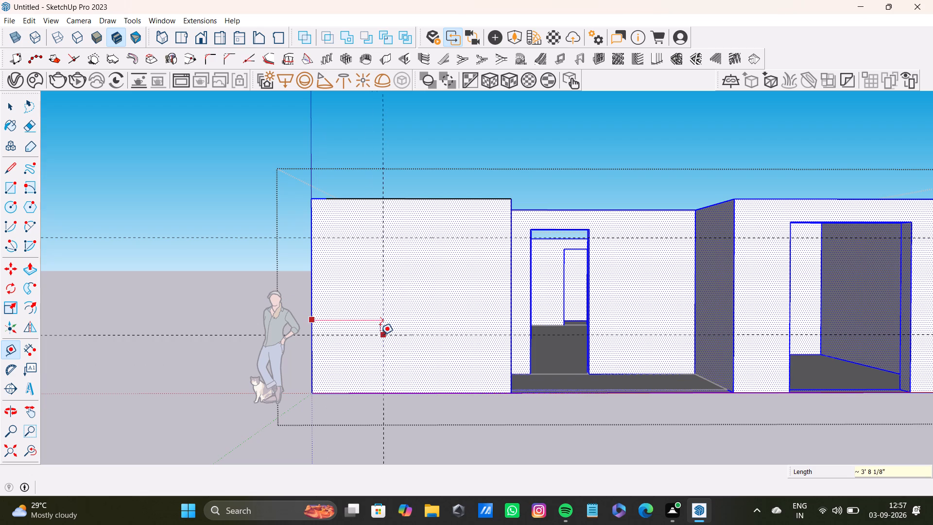
pyautogui.write("1'")
pyautogui.press('Return')
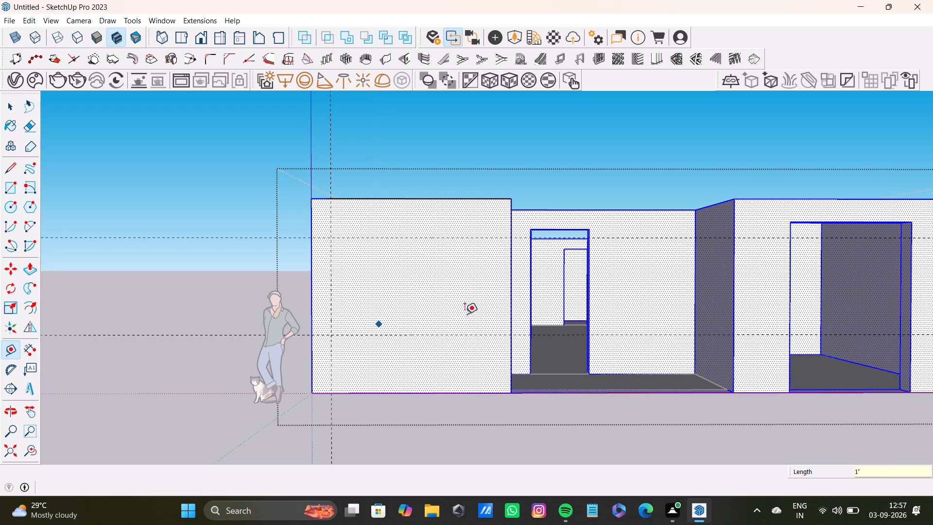
pyautogui.click(512, 312)
pyautogui.write("1'")
pyautogui.press('Return')
pyautogui.press('space')
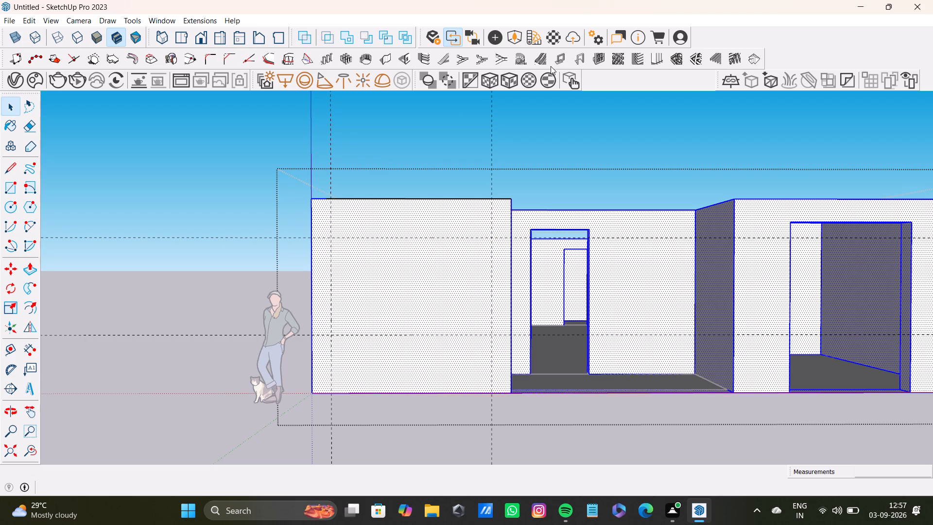
# Draw an 8' 3" by 5' window rectangle on the front wall between the four guide intersections.
pyautogui.scroll(-4, 387, 284)
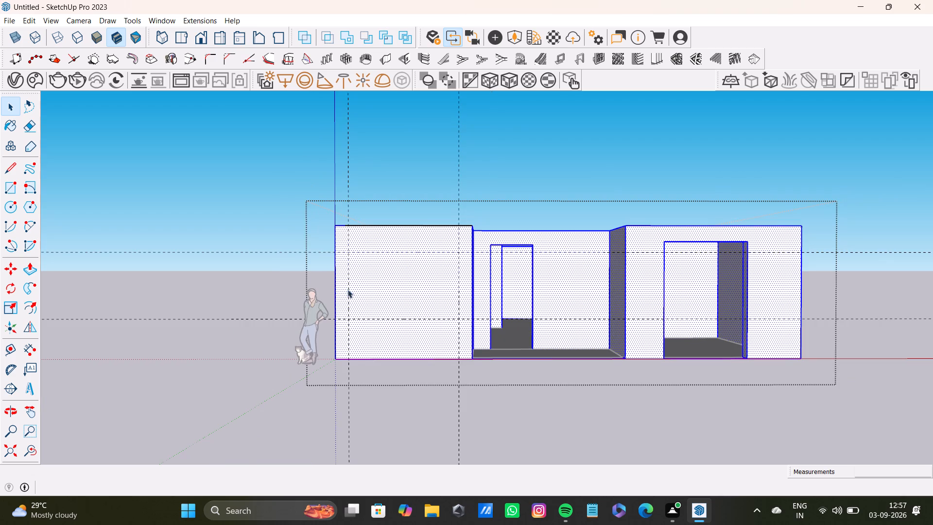
pyautogui.scroll(4, 357, 282)
pyautogui.press('r')
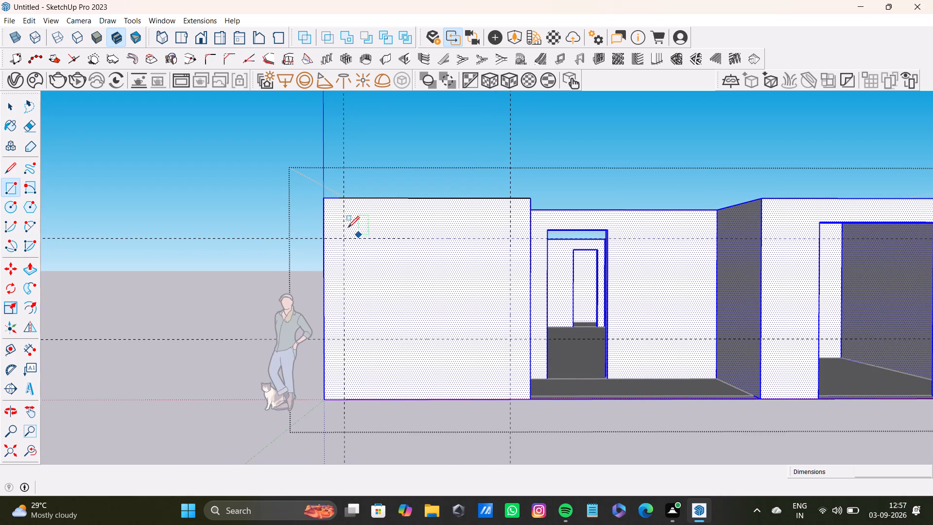
pyautogui.click(346, 239)
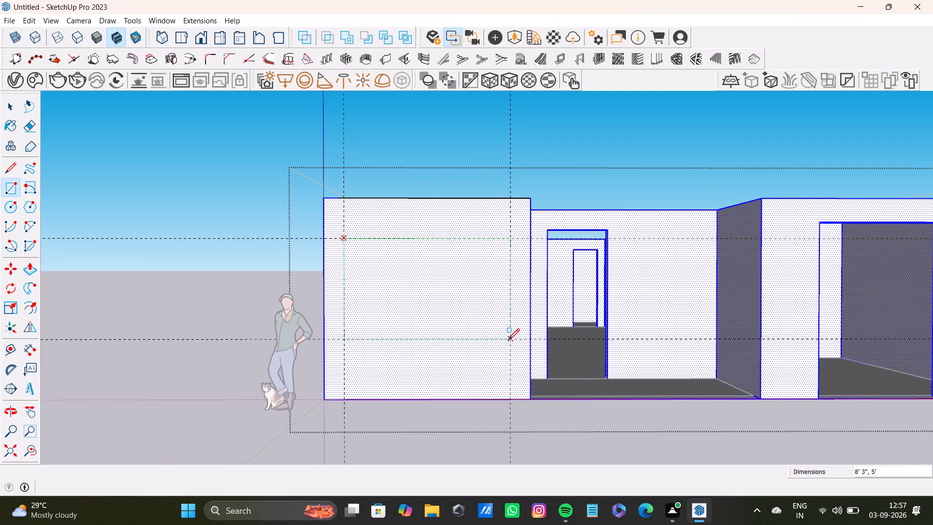
pyautogui.click(510, 340)
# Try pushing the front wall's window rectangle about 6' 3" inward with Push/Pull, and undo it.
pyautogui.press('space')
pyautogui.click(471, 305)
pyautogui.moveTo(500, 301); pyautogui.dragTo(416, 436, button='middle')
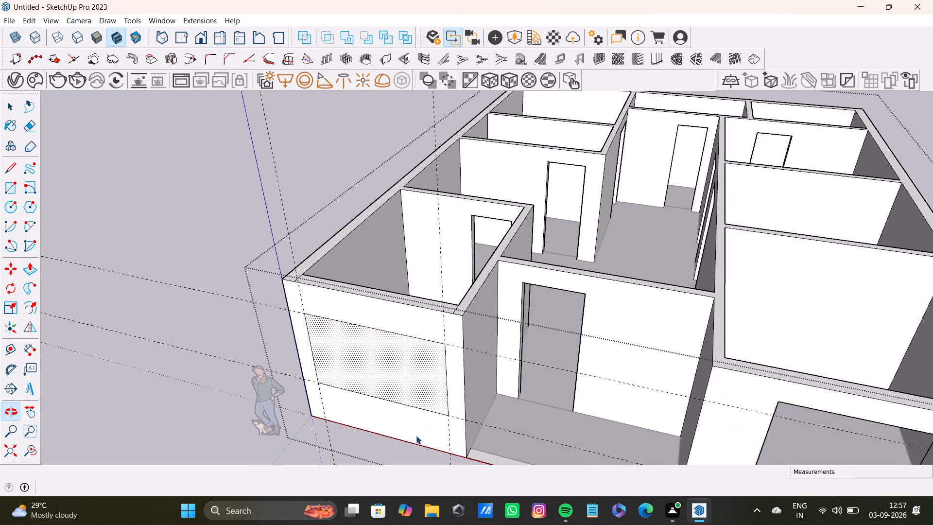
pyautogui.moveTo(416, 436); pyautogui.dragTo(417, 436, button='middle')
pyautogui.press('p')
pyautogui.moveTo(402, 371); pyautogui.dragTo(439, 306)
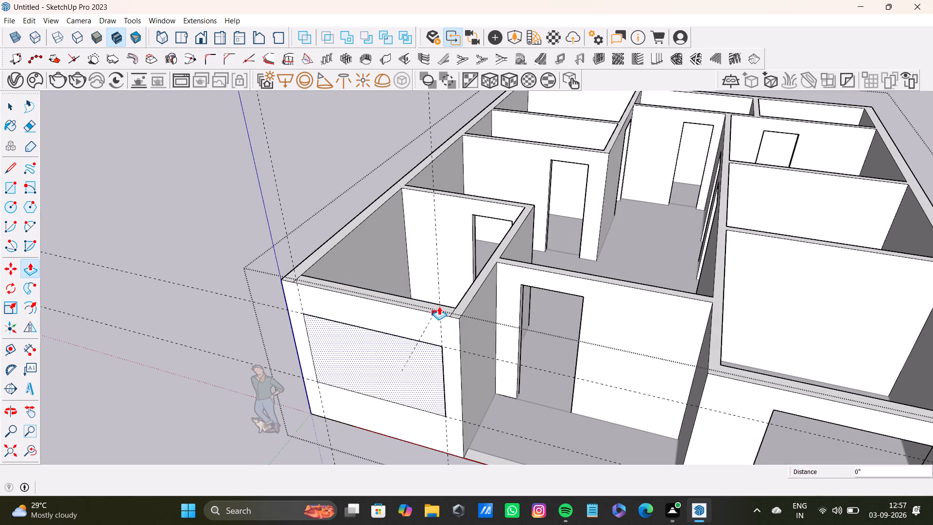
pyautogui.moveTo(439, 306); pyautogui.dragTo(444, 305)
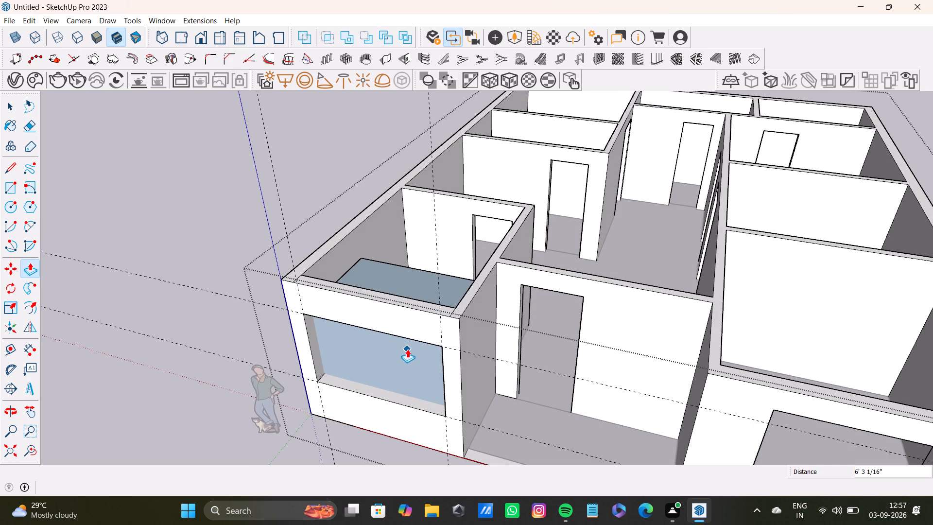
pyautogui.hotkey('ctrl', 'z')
# Push the window rectangle 9" inward through the front wall to cut the window opening.
pyautogui.moveTo(420, 352); pyautogui.dragTo(394, 388, button='middle')
pyautogui.moveTo(389, 386); pyautogui.dragTo(411, 348)
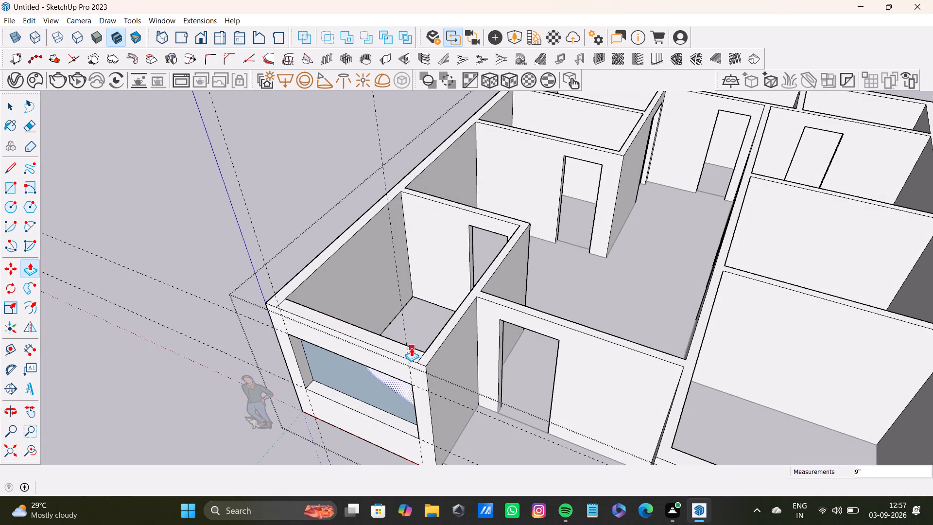
pyautogui.moveTo(411, 348); pyautogui.dragTo(411, 344)
# Draw a line across the long side wall's top from the front room's inner corner nearest the origin to the outer edge.
pyautogui.scroll(-4, 376, 371)
pyautogui.moveTo(367, 380); pyautogui.dragTo(543, 297, button='middle')
pyautogui.scroll(3, 454, 312)
pyautogui.moveTo(455, 319); pyautogui.dragTo(558, 333, button='middle')
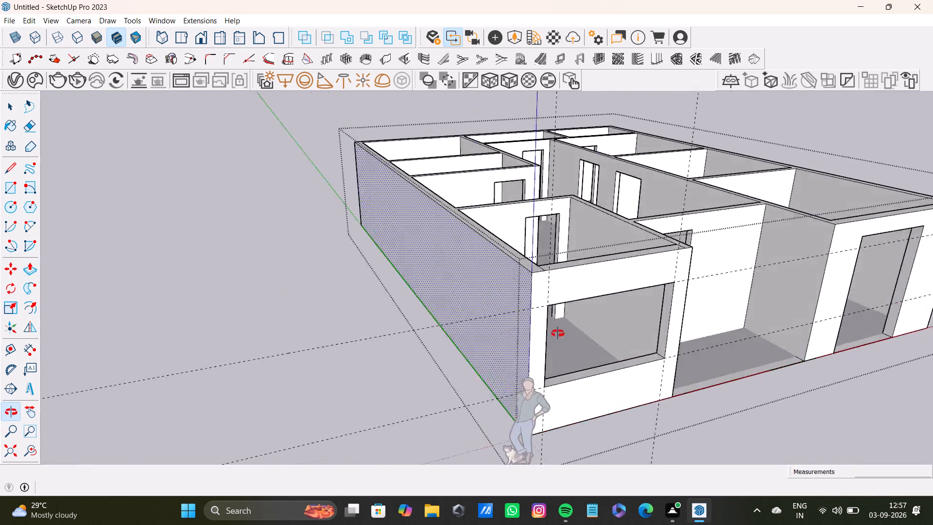
pyautogui.moveTo(558, 333); pyautogui.dragTo(688, 350, button='middle')
pyautogui.keyDown('shift'); pyautogui.moveTo(545, 251); pyautogui.dragTo(407, 315, button='middle'); pyautogui.keyUp('shift')
pyautogui.moveTo(411, 330); pyautogui.dragTo(397, 348, button='middle')
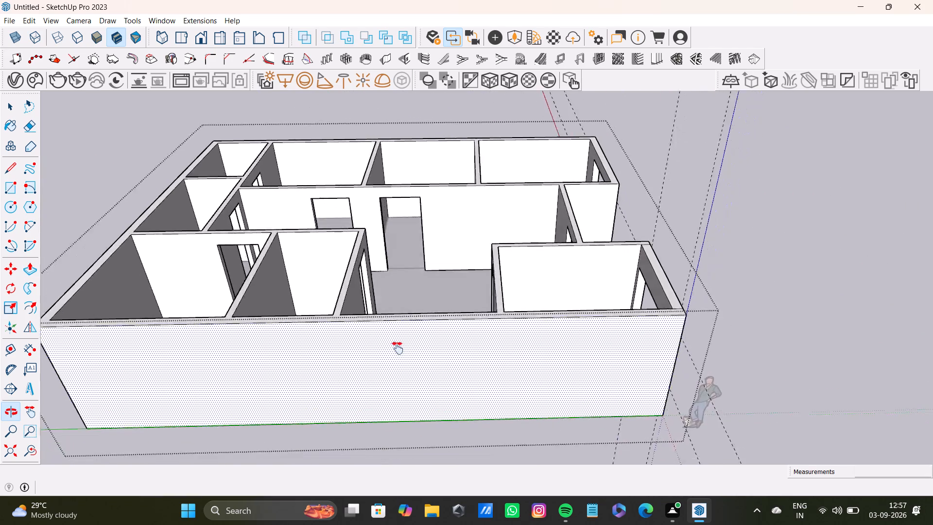
pyautogui.moveTo(397, 348); pyautogui.dragTo(372, 356, button='middle')
pyautogui.scroll(3, 508, 344)
pyautogui.moveTo(503, 345); pyautogui.dragTo(519, 229, button='middle')
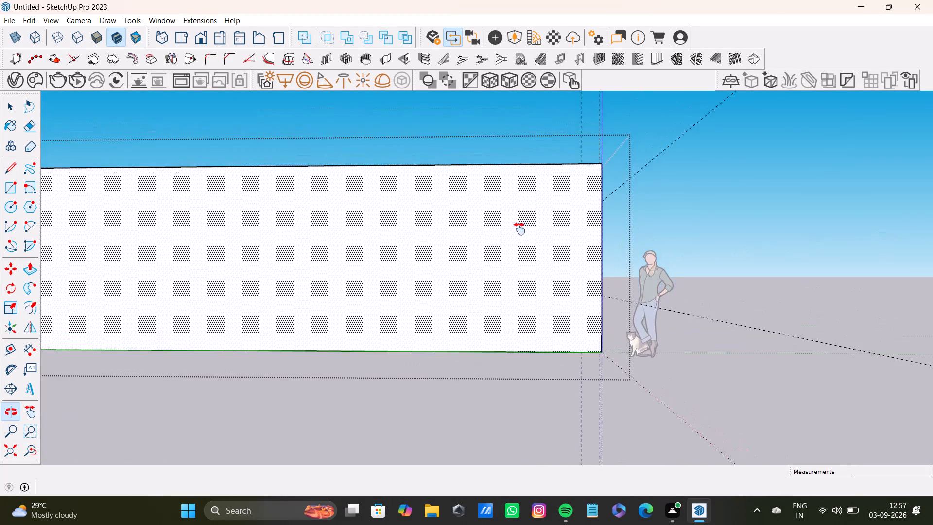
pyautogui.moveTo(519, 229); pyautogui.dragTo(580, 237, button='middle')
pyautogui.press('l')
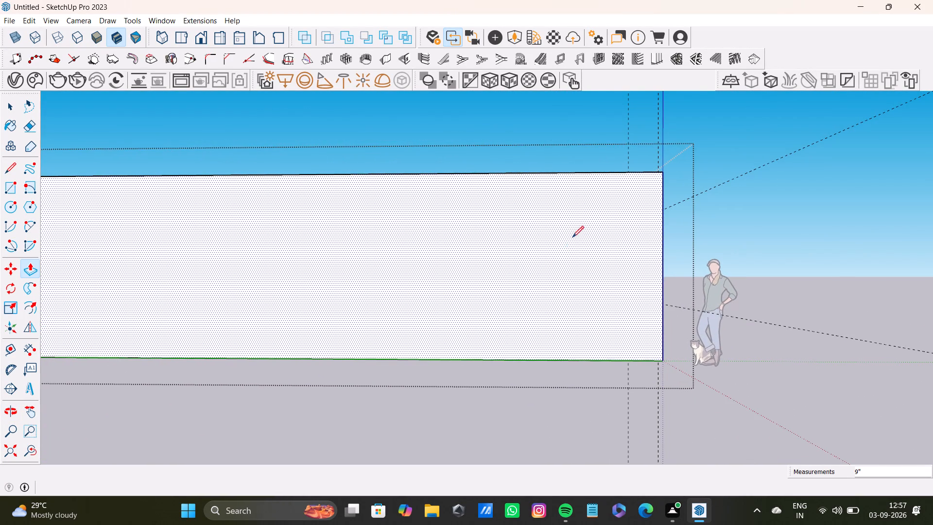
pyautogui.scroll(-4, 545, 243)
pyautogui.moveTo(539, 254); pyautogui.dragTo(523, 417, button='middle')
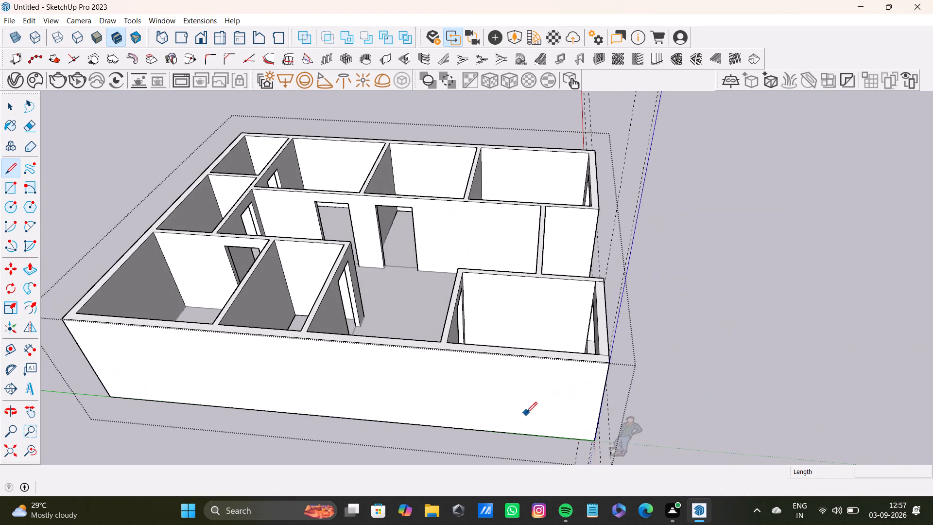
pyautogui.press('t')
pyautogui.scroll(4, 602, 356)
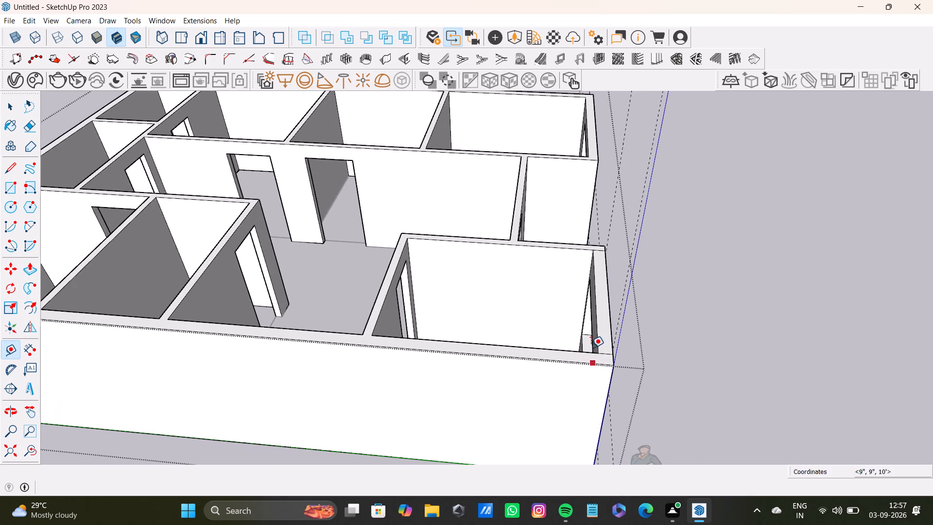
pyautogui.press('l')
pyautogui.scroll(7, 597, 357)
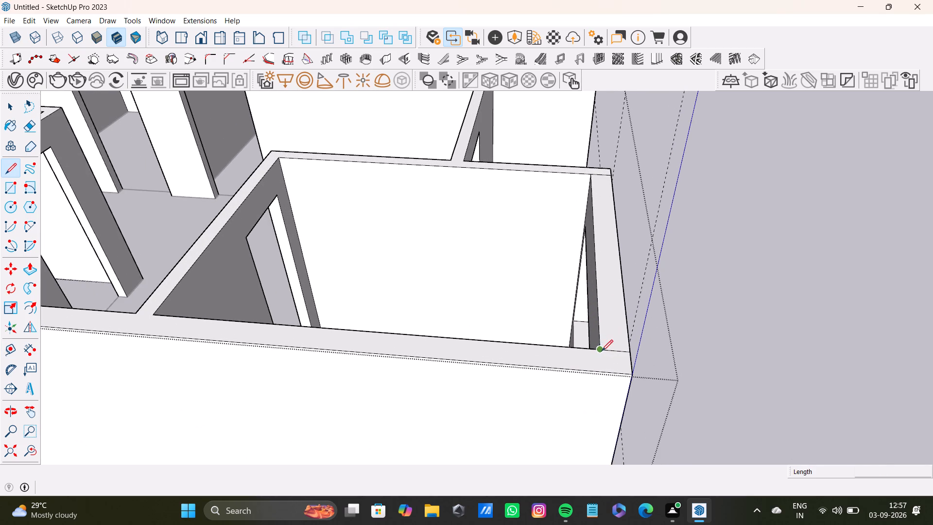
pyautogui.click(601, 350)
pyautogui.click(598, 376)
pyautogui.press('space')
# Draw a line across the long side wall's top from the front room's other inner corner to the outer edge.
pyautogui.scroll(-8, 588, 367)
pyautogui.keyDown('shift'); pyautogui.moveTo(586, 367); pyautogui.dragTo(642, 373, button='middle'); pyautogui.keyUp('shift')
pyautogui.scroll(7, 486, 362)
pyautogui.press('l')
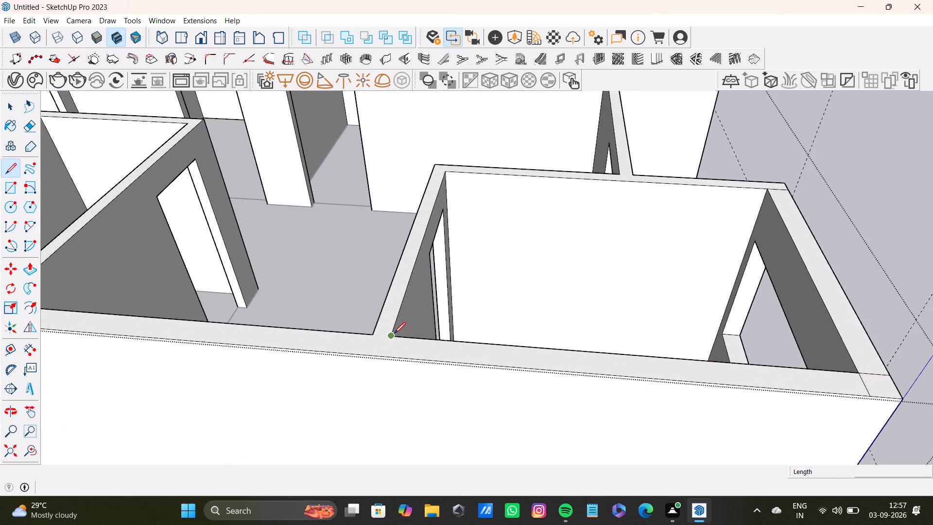
pyautogui.click(393, 334)
pyautogui.click(388, 361)
pyautogui.press('space')
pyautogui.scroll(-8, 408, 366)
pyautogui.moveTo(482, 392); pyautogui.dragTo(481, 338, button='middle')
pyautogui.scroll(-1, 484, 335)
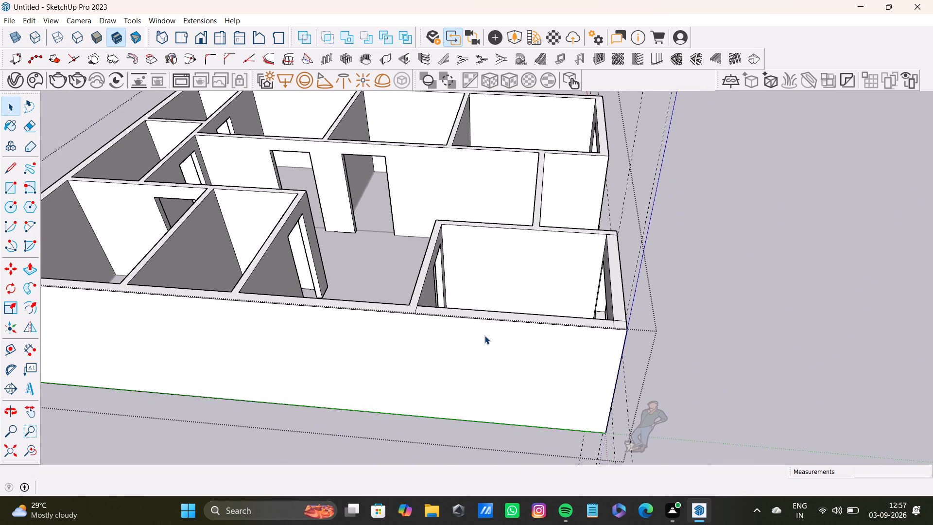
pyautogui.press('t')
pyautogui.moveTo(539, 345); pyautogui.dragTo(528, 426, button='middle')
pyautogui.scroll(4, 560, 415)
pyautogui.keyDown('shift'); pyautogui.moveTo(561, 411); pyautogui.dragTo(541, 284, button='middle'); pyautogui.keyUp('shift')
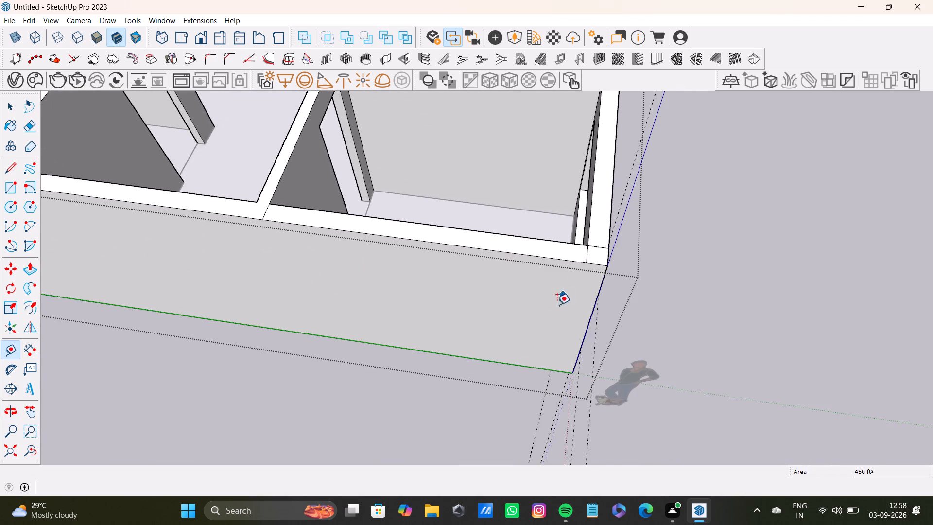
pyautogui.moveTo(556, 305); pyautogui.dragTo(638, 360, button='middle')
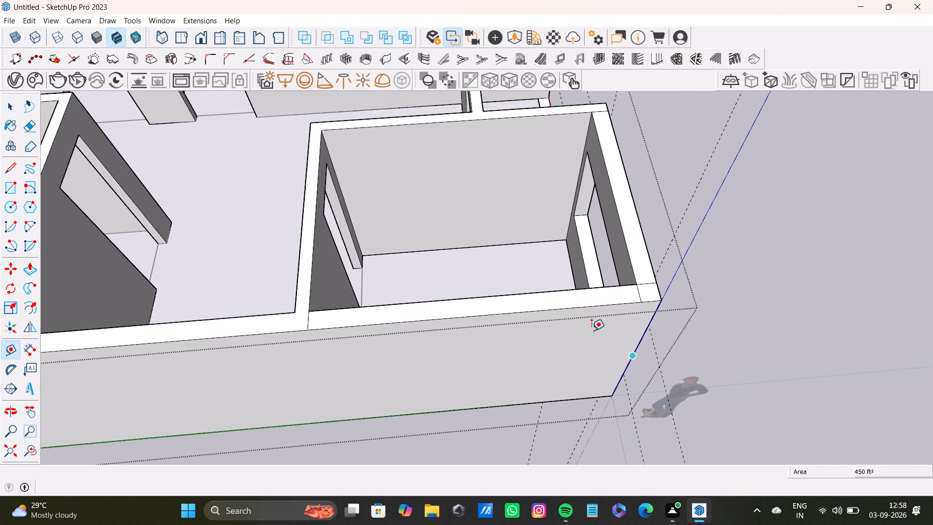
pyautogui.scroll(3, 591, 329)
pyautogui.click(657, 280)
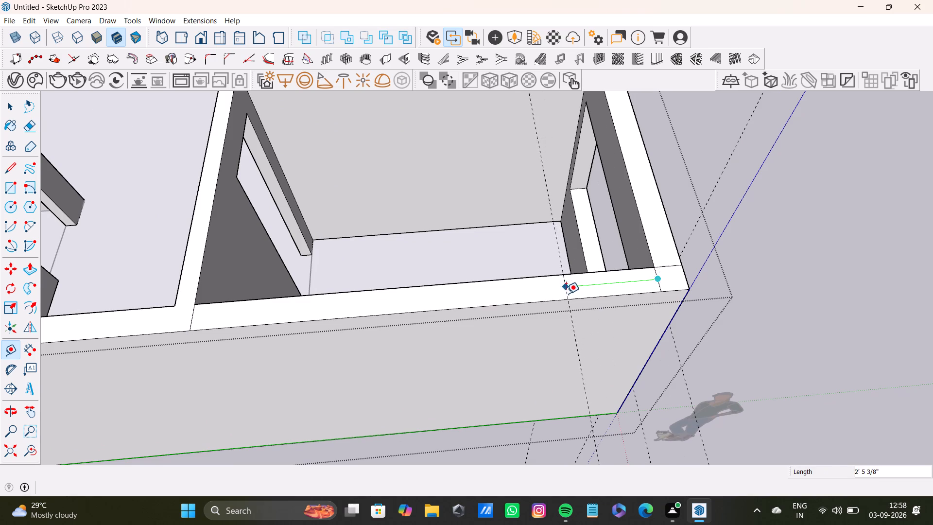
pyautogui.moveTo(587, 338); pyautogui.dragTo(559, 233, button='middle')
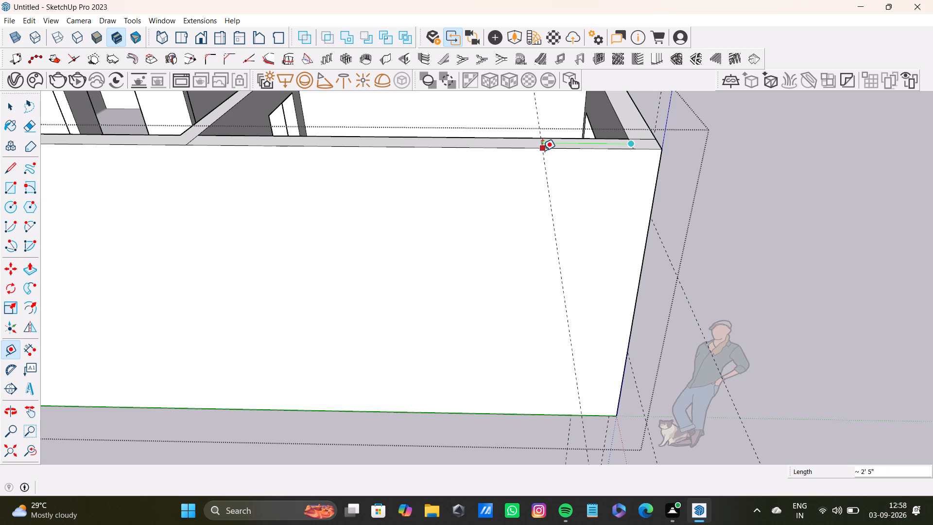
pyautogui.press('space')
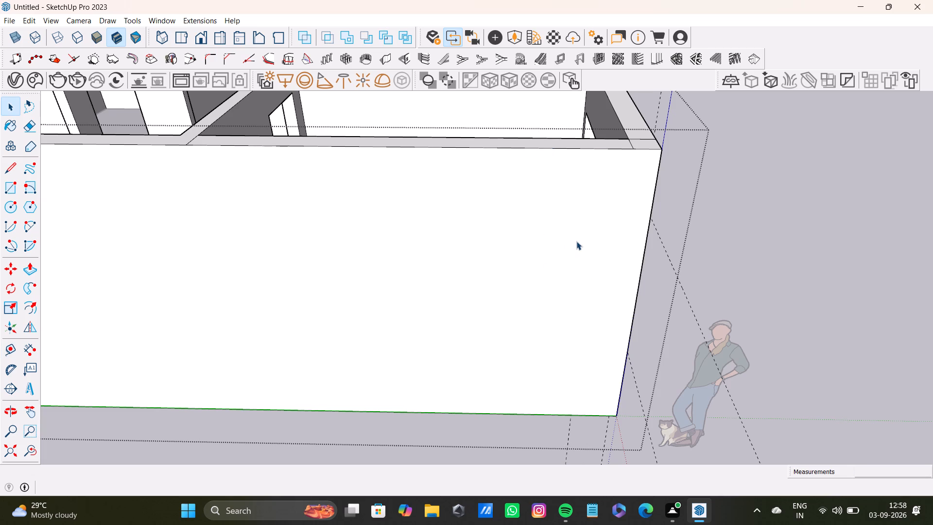
# Place vertical guides on the long side wall about 9" in from the origin edge and about 12' further, at the front room's inner corners.
pyautogui.press('t')
pyautogui.click(639, 277)
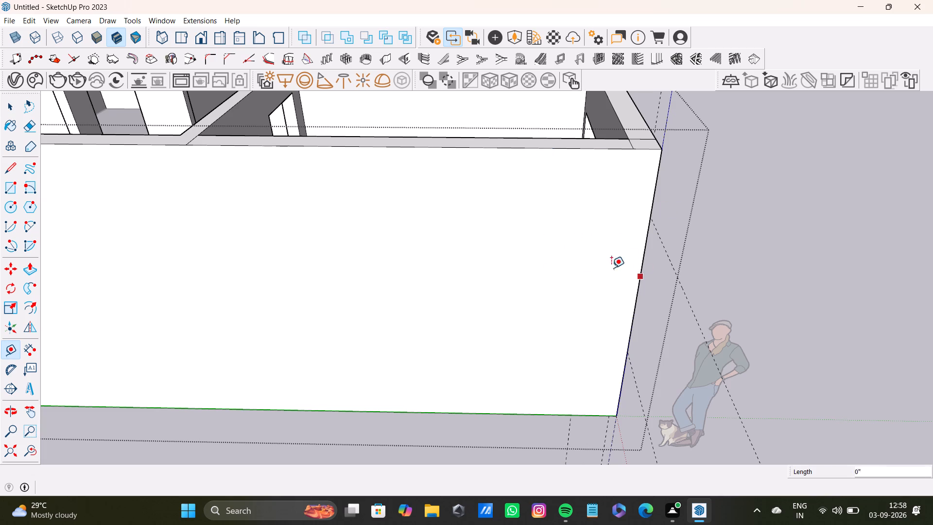
pyautogui.click(618, 259)
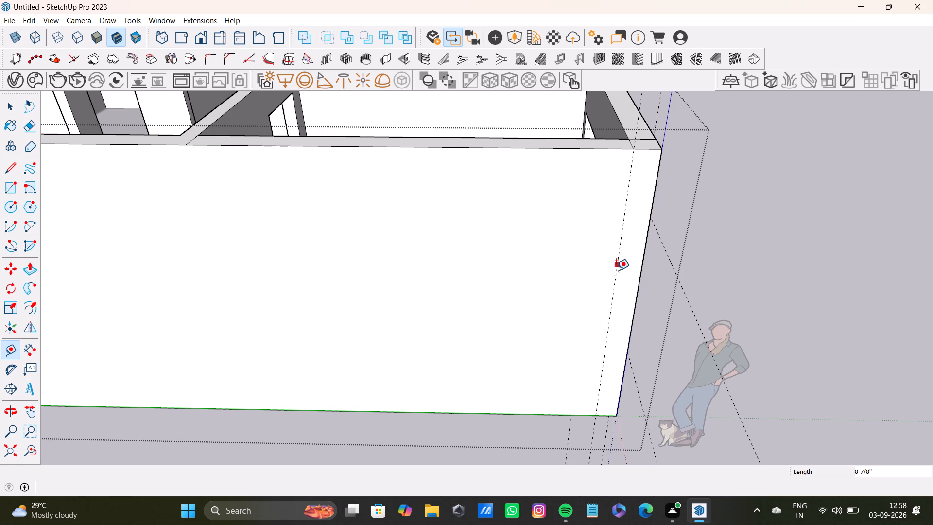
pyautogui.moveTo(620, 256); pyautogui.dragTo(622, 249, button='middle')
pyautogui.click(615, 259)
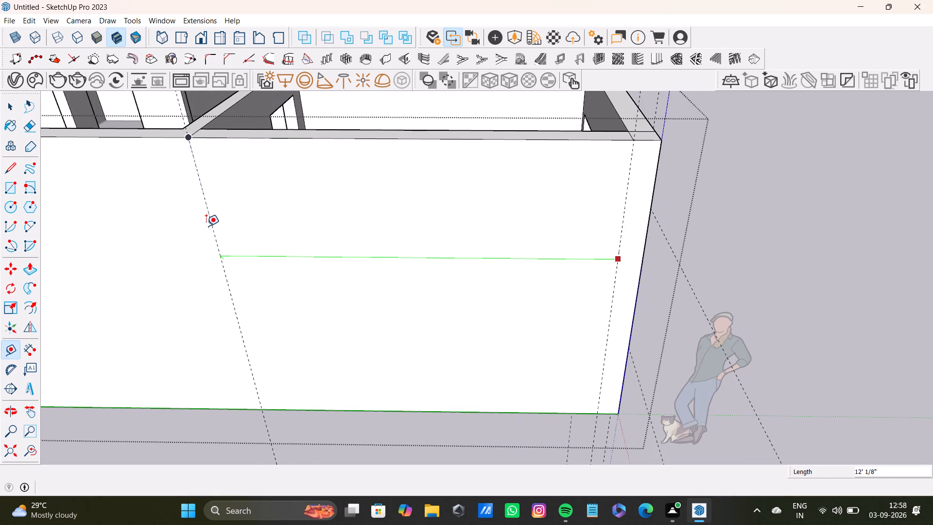
pyautogui.click(206, 226)
# Place vertical guides on the side wall about 2' 1" and 2' 6 1/2" inward from the two room-corner guides.
pyautogui.click(614, 287)
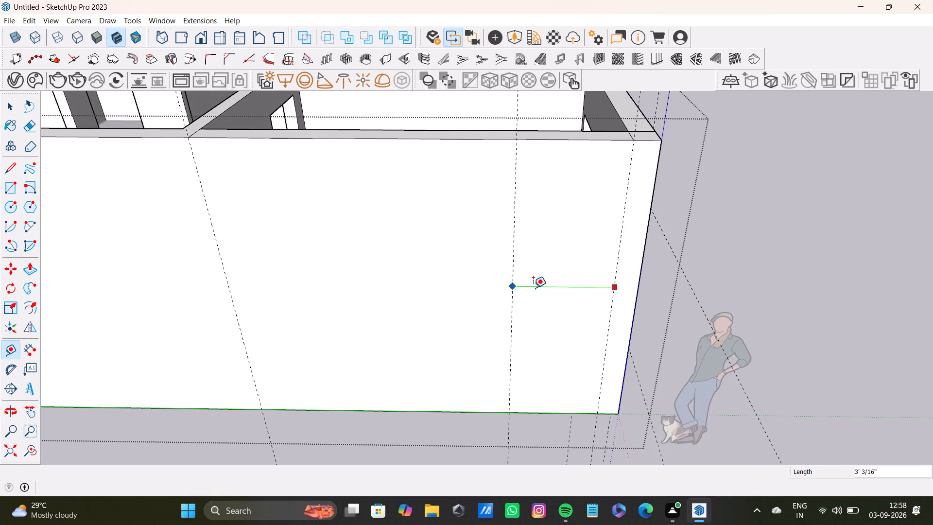
pyautogui.click(546, 288)
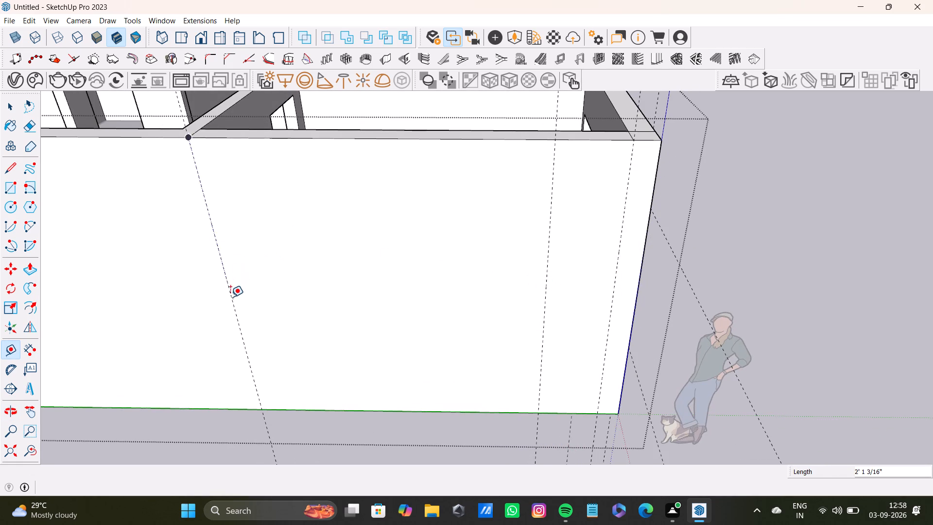
pyautogui.click(229, 297)
pyautogui.click(311, 294)
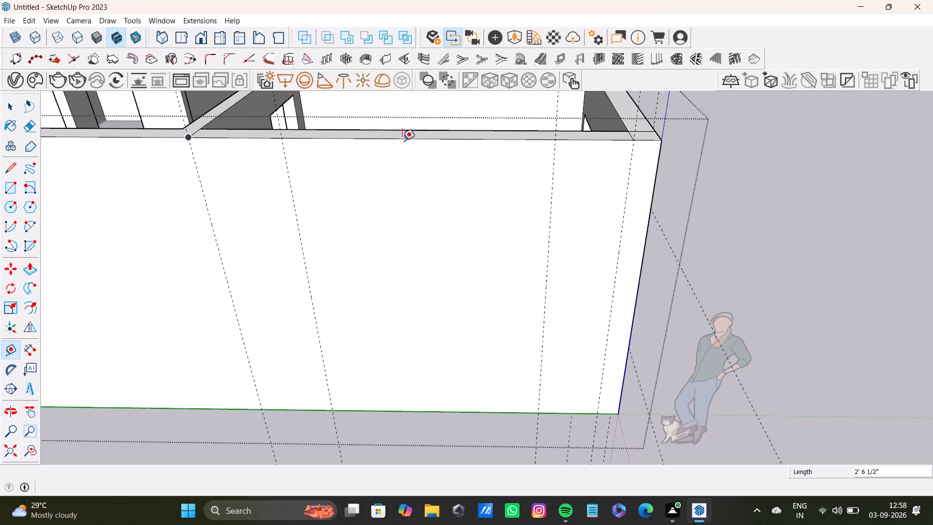
# Place horizontal guides on the side wall about 1' 4" below its top edge and about 2' 9" below that guide.
pyautogui.click(402, 140)
pyautogui.moveTo(405, 185); pyautogui.dragTo(417, 245, button='middle')
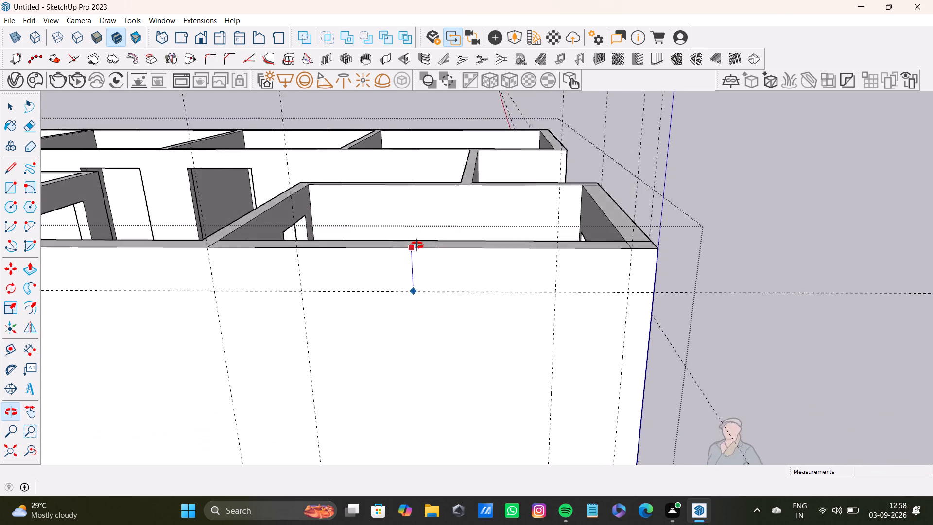
pyautogui.moveTo(417, 245); pyautogui.dragTo(418, 197, button='middle')
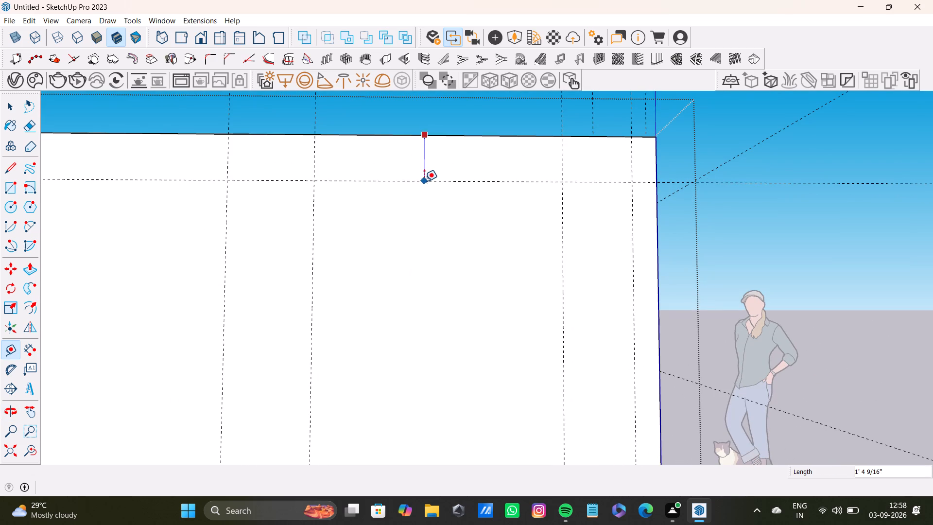
pyautogui.click(425, 177)
pyautogui.scroll(-3, 439, 237)
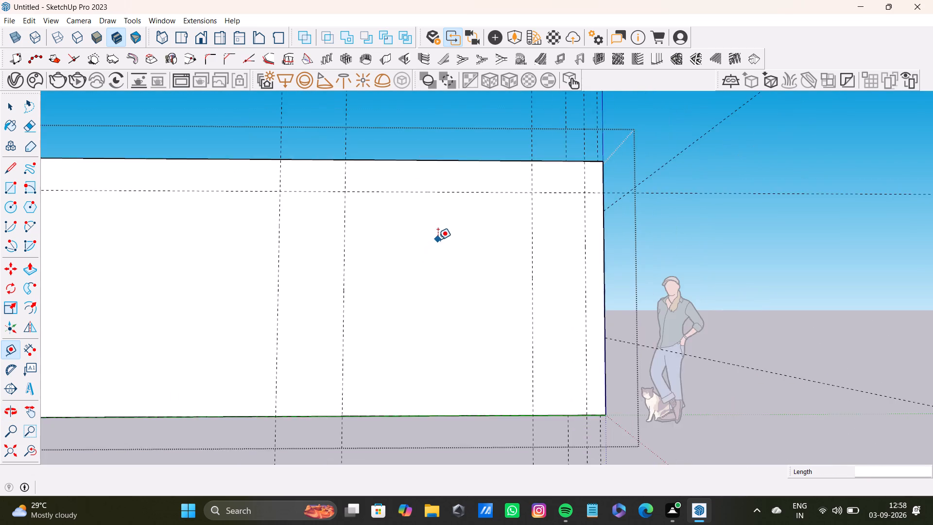
pyautogui.keyDown('shift'); pyautogui.moveTo(438, 240); pyautogui.dragTo(432, 190, button='middle'); pyautogui.keyUp('shift')
pyautogui.click(448, 142)
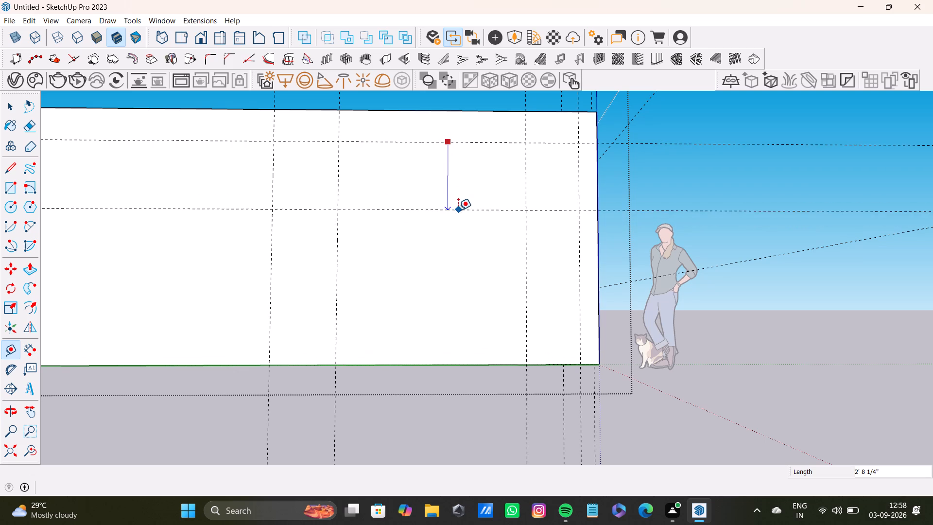
pyautogui.click(461, 213)
pyautogui.press('space')
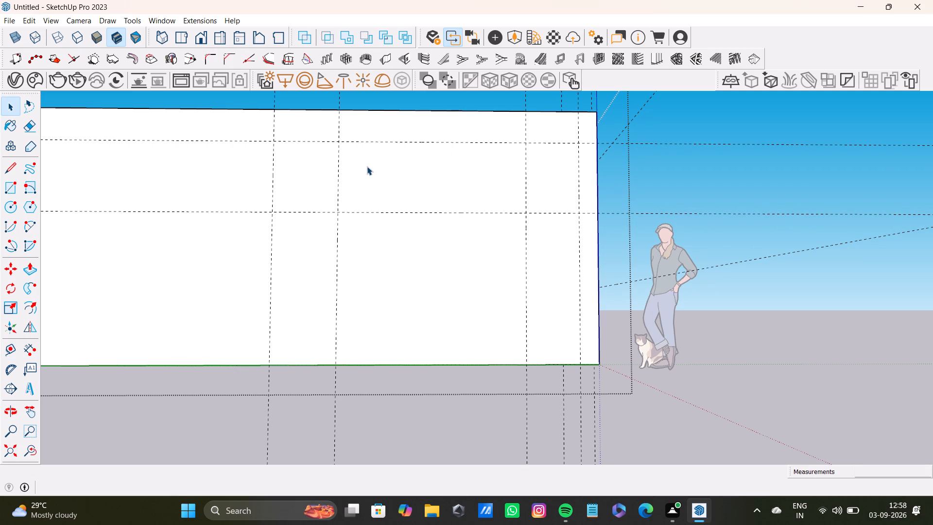
# Draw a window rectangle on the side wall between the intersections of the two inner vertical guides and the two horizontal guides.
pyautogui.press('r')
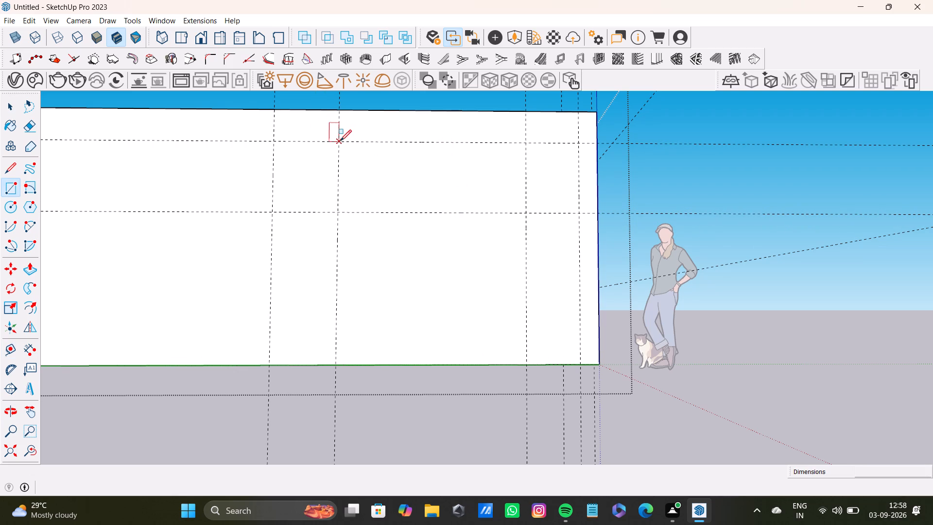
pyautogui.click(340, 141)
pyautogui.click(527, 212)
pyautogui.press('space')
# Push the side wall's window rectangle 9" inward through the wall to cut the opening.
pyautogui.moveTo(482, 159); pyautogui.dragTo(439, 341, button='middle')
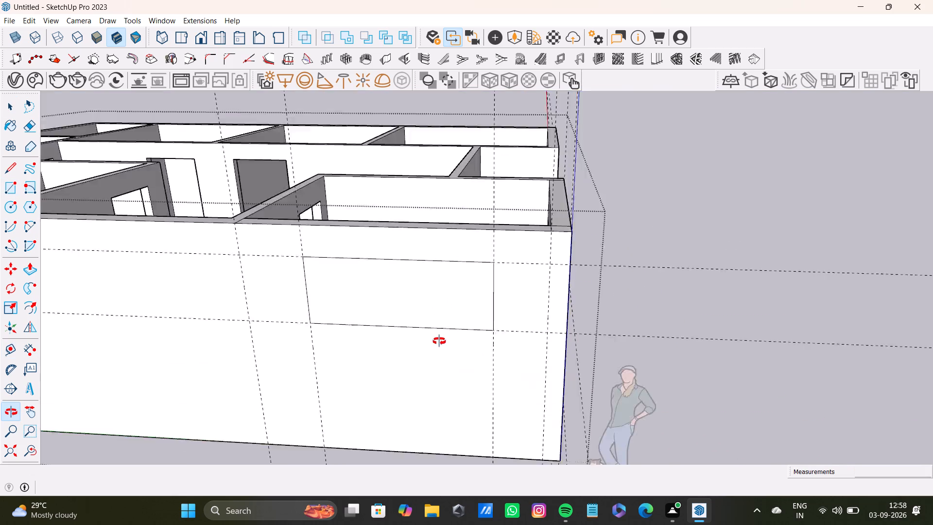
pyautogui.moveTo(439, 341); pyautogui.dragTo(473, 268, button='middle')
pyautogui.click(433, 298)
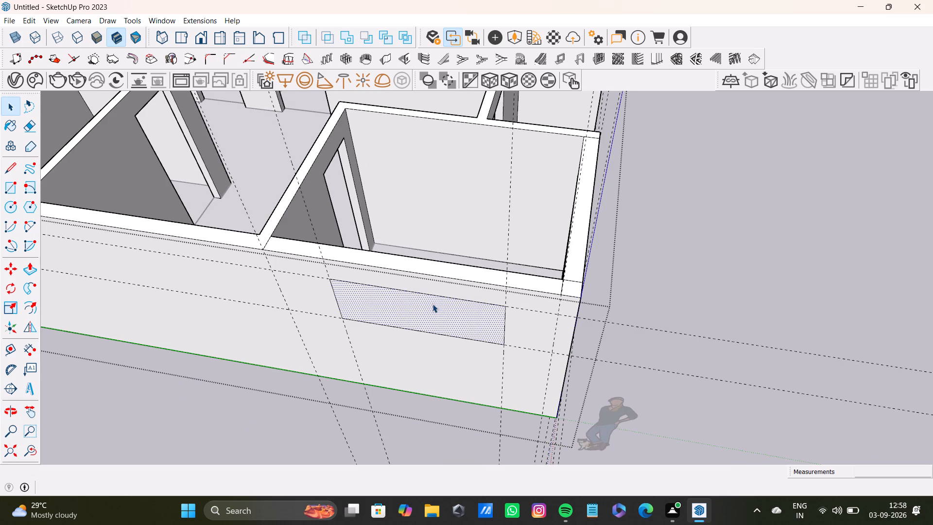
pyautogui.press('p')
pyautogui.moveTo(430, 303); pyautogui.dragTo(478, 265)
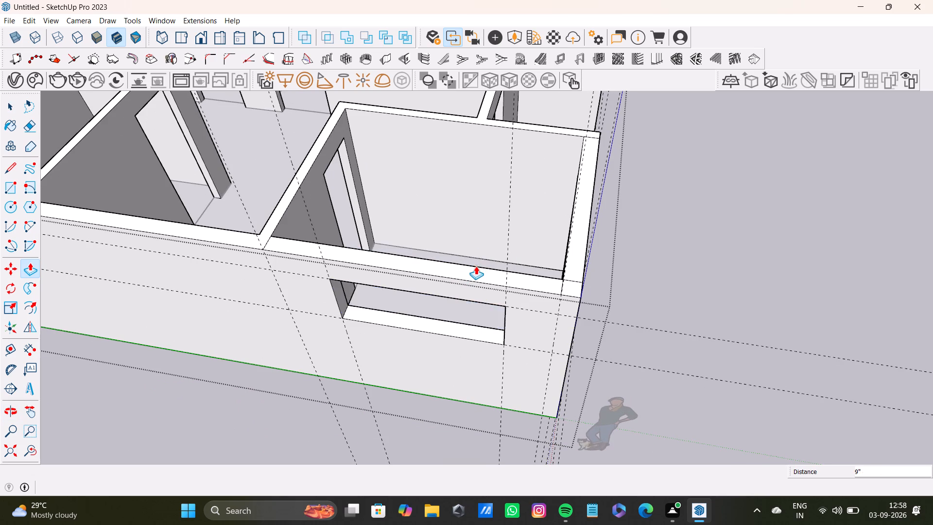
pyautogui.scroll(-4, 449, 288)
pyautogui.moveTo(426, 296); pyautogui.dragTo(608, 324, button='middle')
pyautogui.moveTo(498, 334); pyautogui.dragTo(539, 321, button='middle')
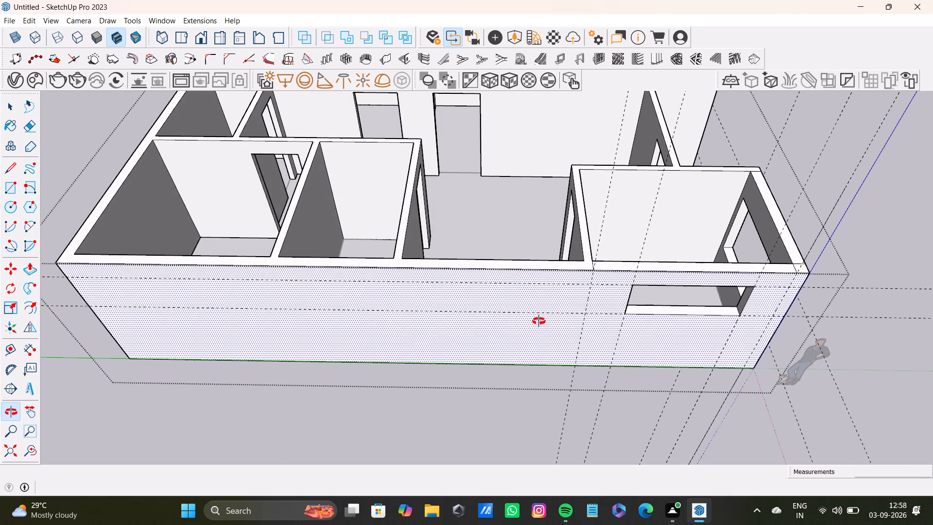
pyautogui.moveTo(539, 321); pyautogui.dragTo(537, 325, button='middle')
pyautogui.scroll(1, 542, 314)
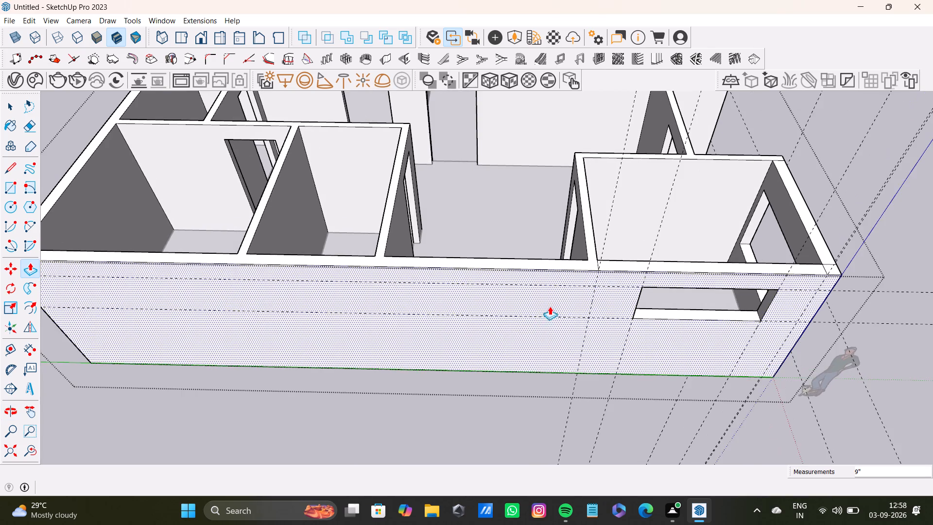
# Place vertical guides on the side wall about 6 5/16" past the cut window room's corner guide, another 3' 7 1/2" on, and a further 7' 4" on.
pyautogui.keyDown('shift'); pyautogui.moveTo(549, 306); pyautogui.dragTo(501, 317, button='middle'); pyautogui.keyUp('shift')
pyautogui.press('l')
pyautogui.press('t')
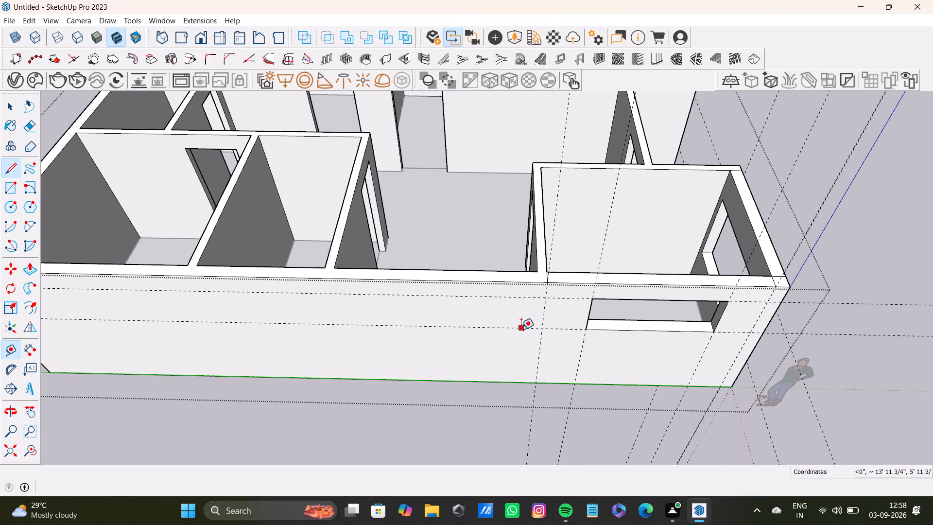
pyautogui.scroll(4, 530, 334)
pyautogui.moveTo(531, 334); pyautogui.dragTo(528, 311, button='middle')
pyautogui.click(548, 271)
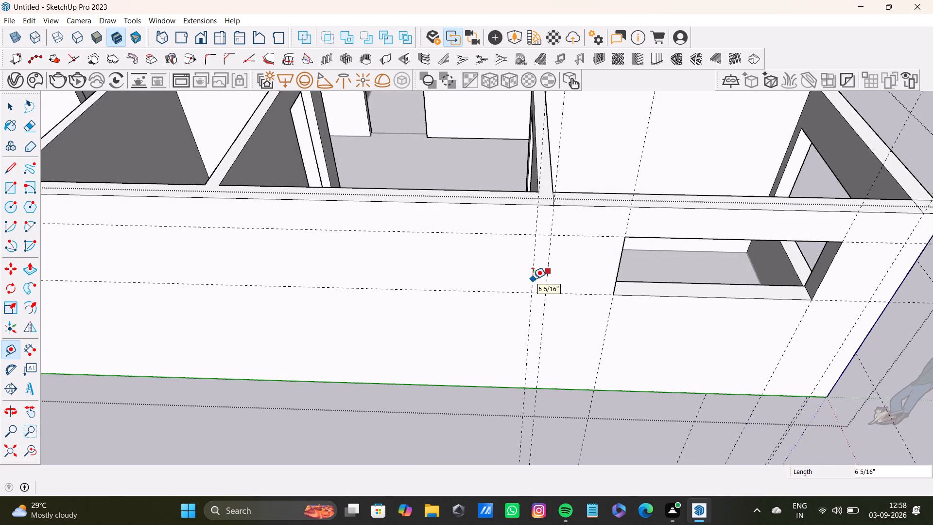
pyautogui.click(533, 279)
pyautogui.click(531, 287)
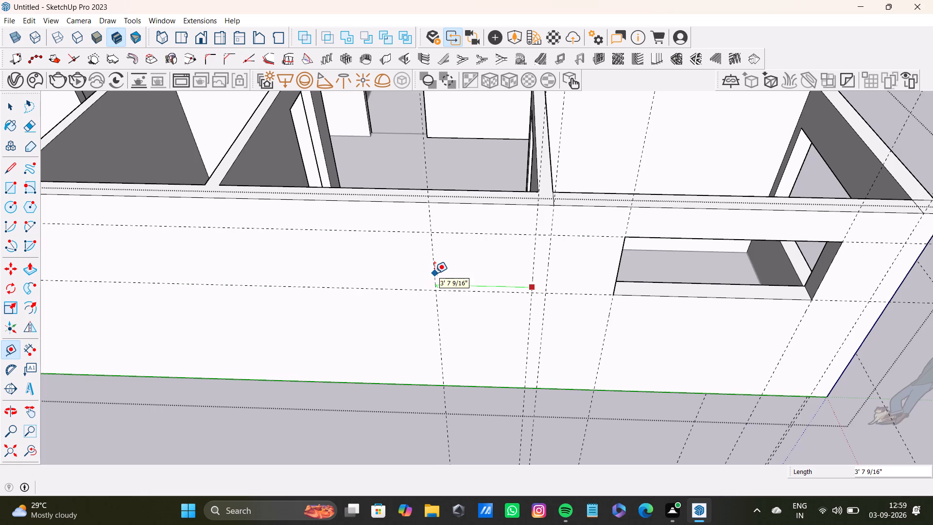
pyautogui.click(434, 273)
pyautogui.scroll(-4, 411, 285)
pyautogui.keyDown('shift'); pyautogui.moveTo(416, 283); pyautogui.dragTo(550, 293, button='middle'); pyautogui.keyUp('shift')
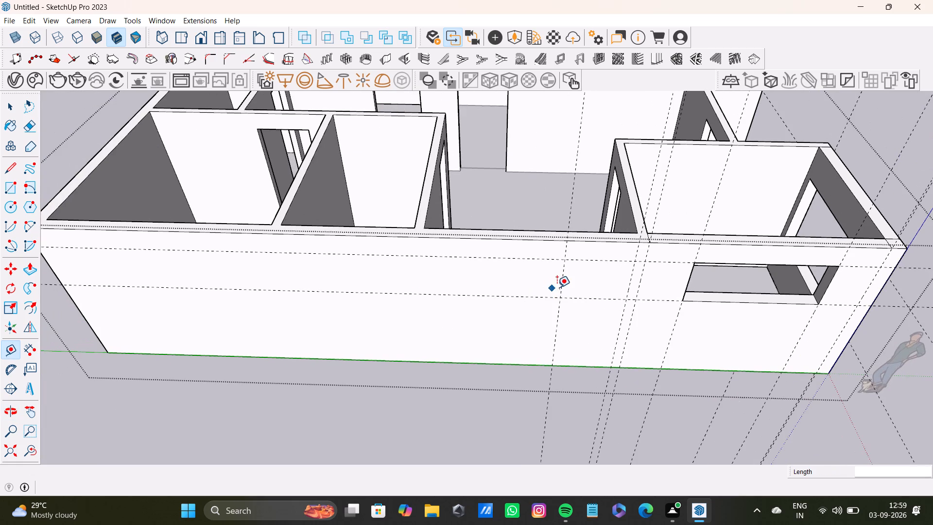
pyautogui.click(561, 288)
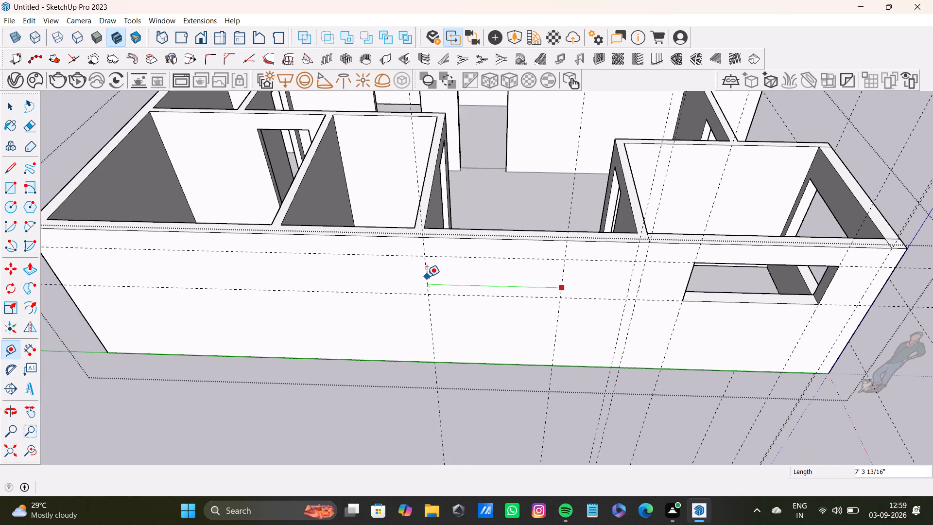
pyautogui.click(427, 277)
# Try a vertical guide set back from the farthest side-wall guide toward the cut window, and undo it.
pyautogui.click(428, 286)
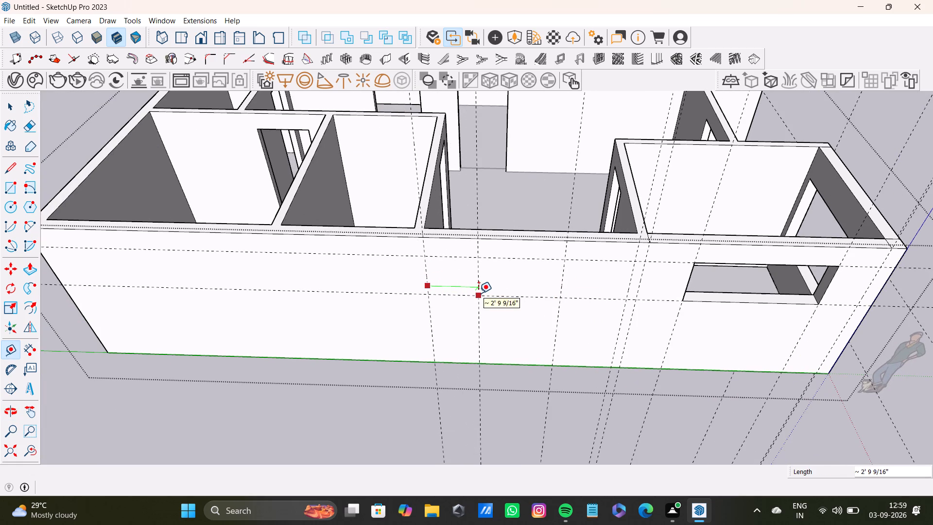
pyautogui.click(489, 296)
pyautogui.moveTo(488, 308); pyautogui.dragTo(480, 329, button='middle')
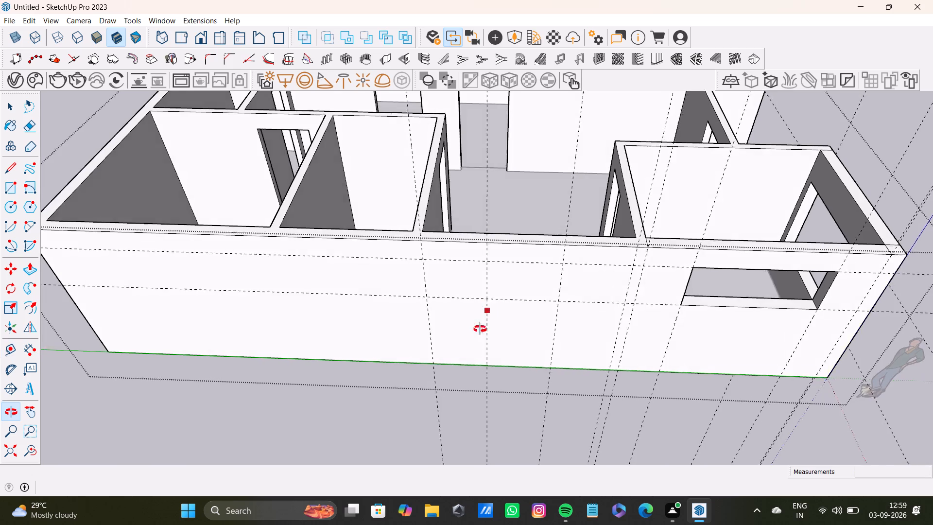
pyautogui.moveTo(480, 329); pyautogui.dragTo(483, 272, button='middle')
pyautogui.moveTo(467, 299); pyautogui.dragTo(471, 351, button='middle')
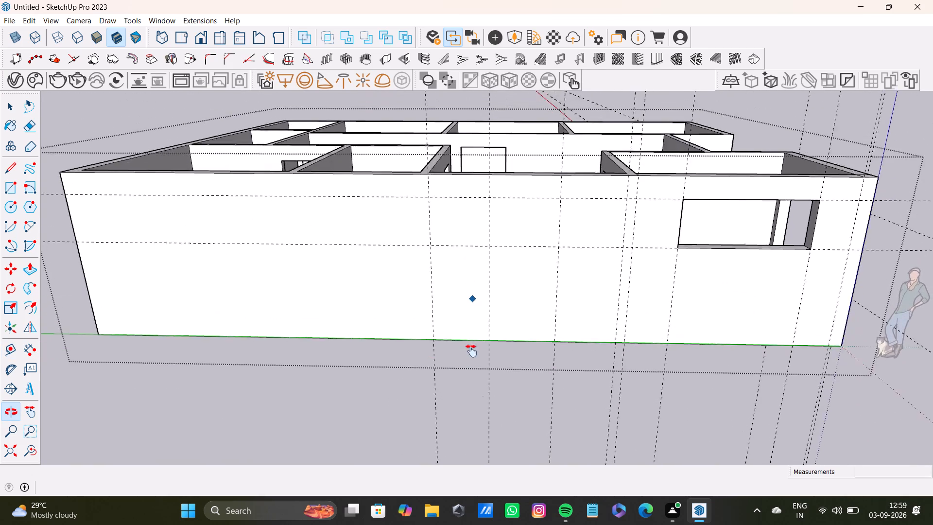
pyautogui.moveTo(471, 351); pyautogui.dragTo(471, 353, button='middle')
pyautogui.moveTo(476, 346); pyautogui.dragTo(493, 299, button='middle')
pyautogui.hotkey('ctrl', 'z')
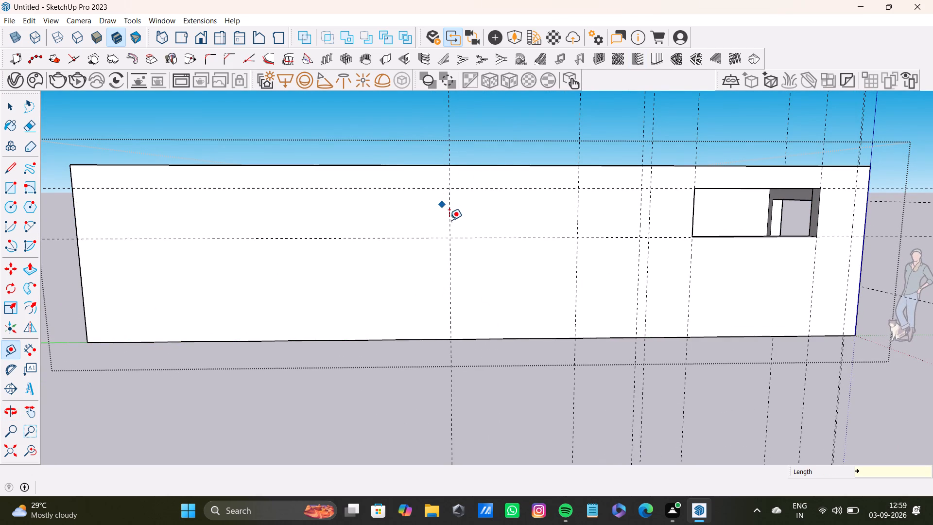
# Place a vertical guide on the side wall slightly more than 3' 3" from the farthest guide, back toward the cut window.
pyautogui.click(449, 222)
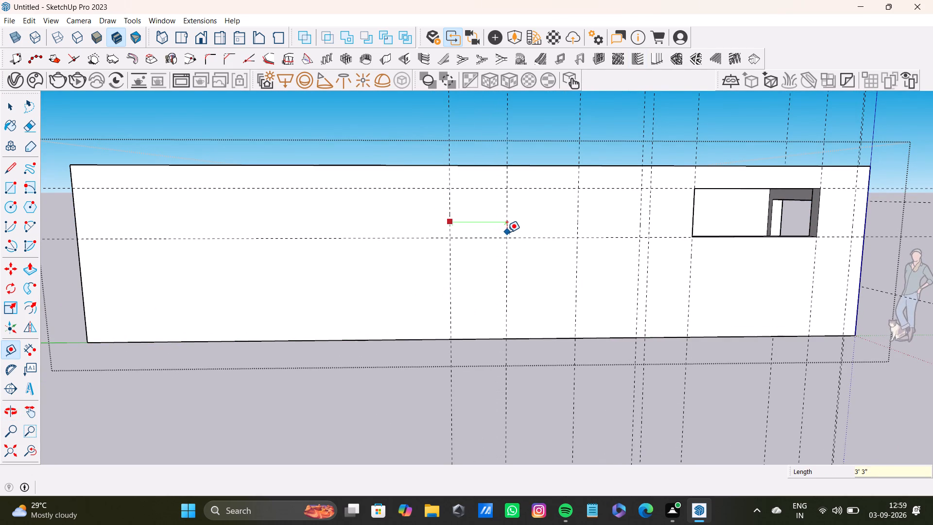
pyautogui.click(511, 234)
# Place vertical guides about 6 13/16" beyond the farthest guide, across the partition's thickness, and about 10 9/16" further along the side wall.
pyautogui.moveTo(528, 236); pyautogui.dragTo(543, 261, button='middle')
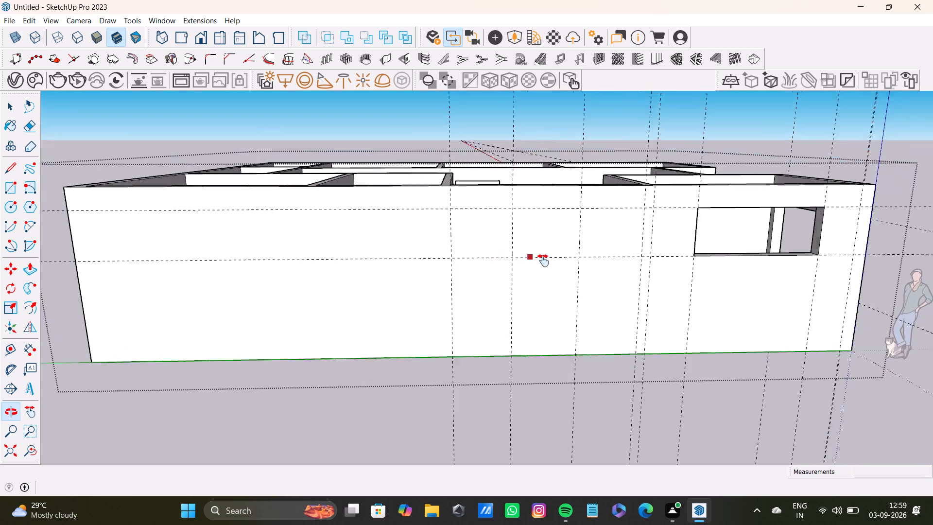
pyautogui.moveTo(543, 261); pyautogui.dragTo(605, 256, button='middle')
pyautogui.moveTo(603, 256); pyautogui.dragTo(556, 371, button='middle')
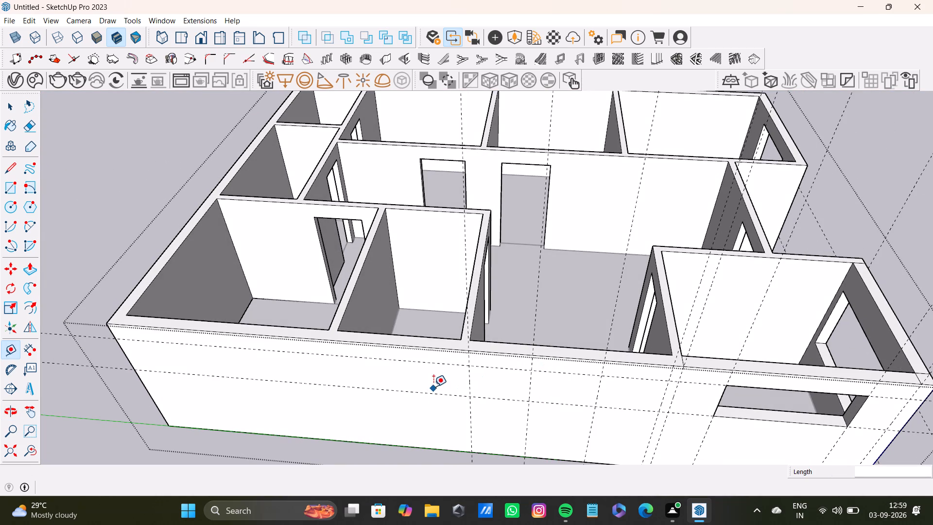
pyautogui.scroll(-2, 433, 390)
pyautogui.keyDown('shift'); pyautogui.moveTo(433, 388); pyautogui.dragTo(519, 393, button='middle'); pyautogui.keyUp('shift')
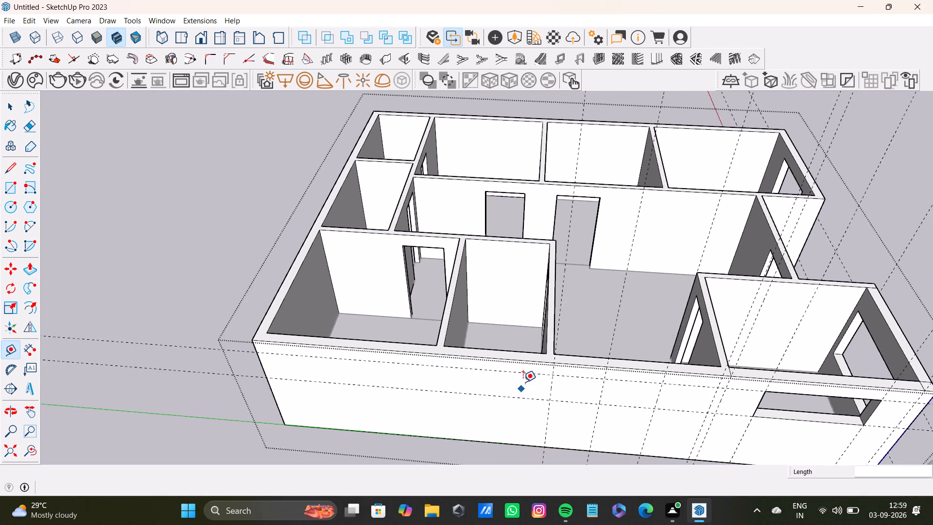
pyautogui.scroll(4, 525, 382)
pyautogui.click(565, 392)
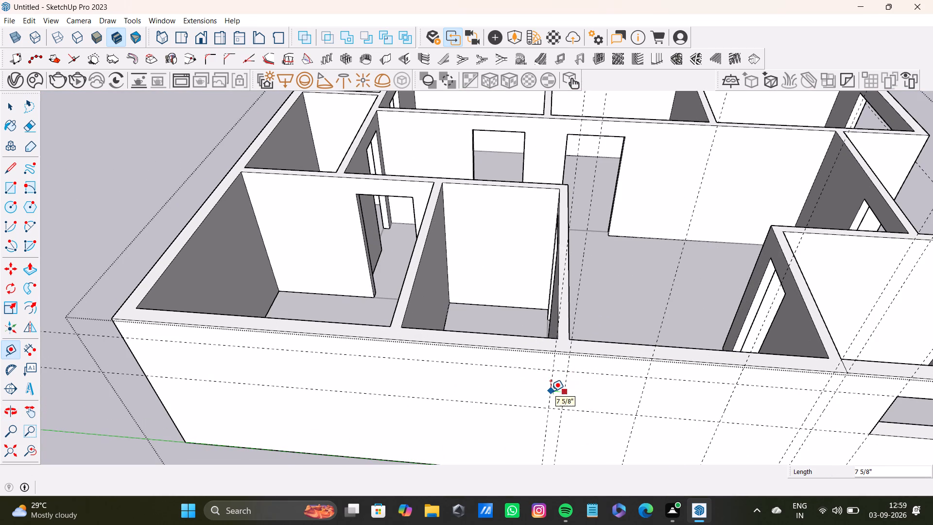
pyautogui.click(552, 393)
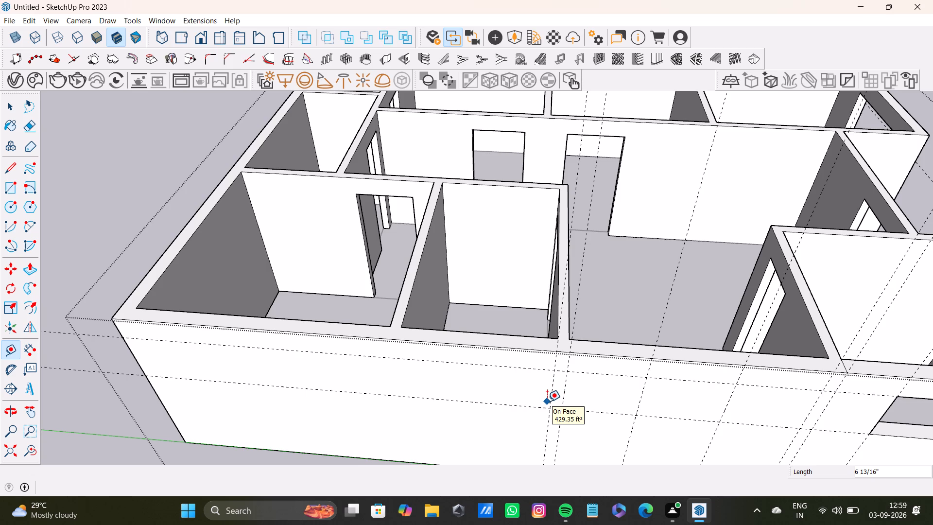
pyautogui.click(547, 402)
pyautogui.press('space')
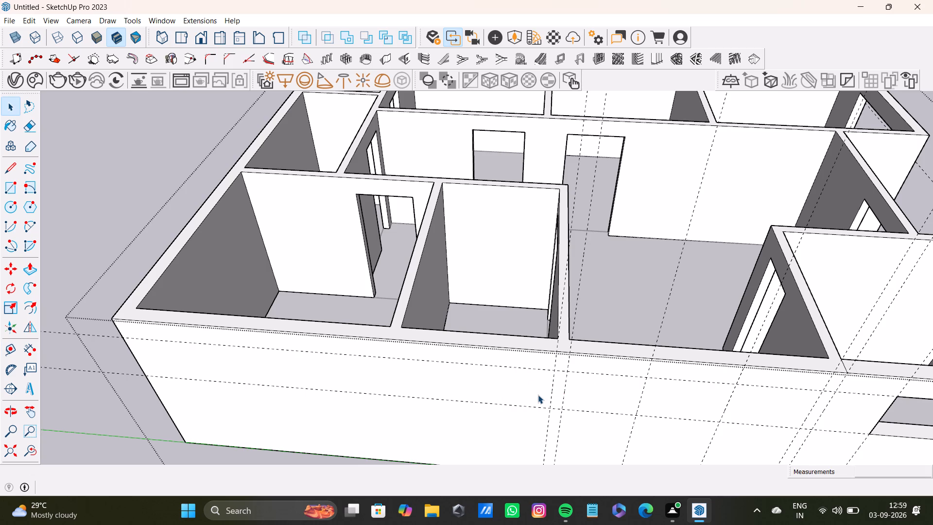
pyautogui.write('t')
pyautogui.click(550, 397)
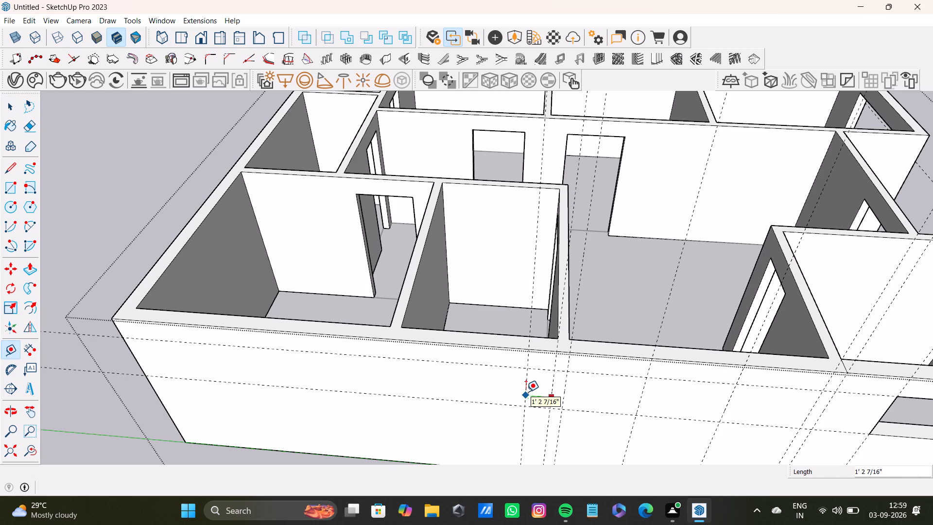
pyautogui.moveTo(526, 392); pyautogui.dragTo(550, 304, button='middle')
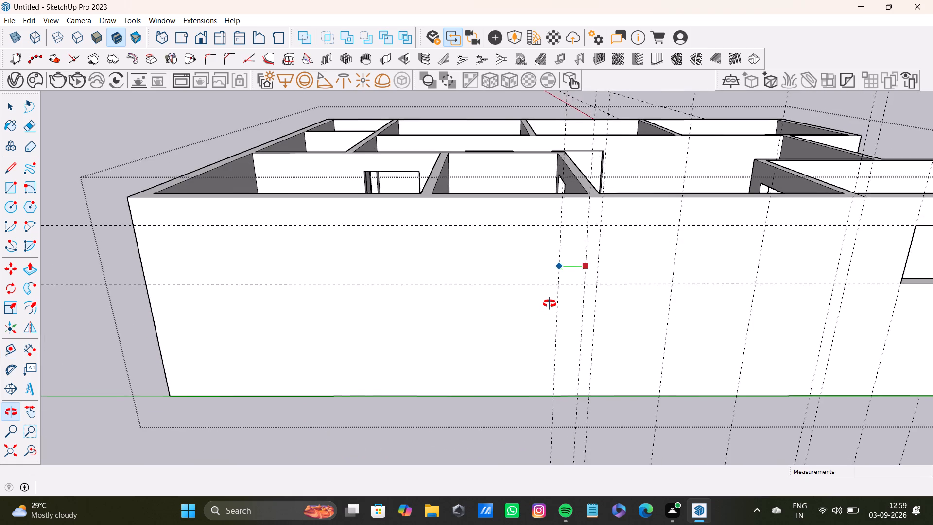
pyautogui.moveTo(550, 304); pyautogui.dragTo(547, 302, button='middle')
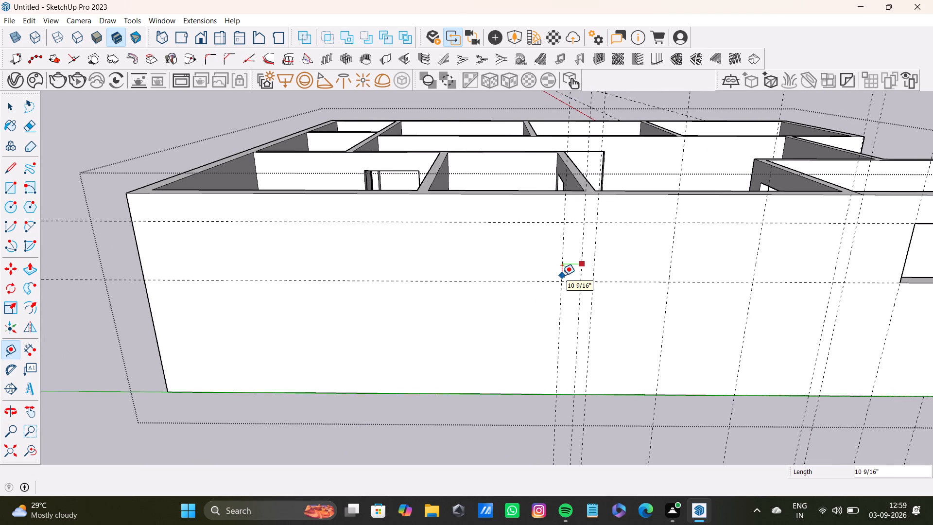
pyautogui.click(562, 276)
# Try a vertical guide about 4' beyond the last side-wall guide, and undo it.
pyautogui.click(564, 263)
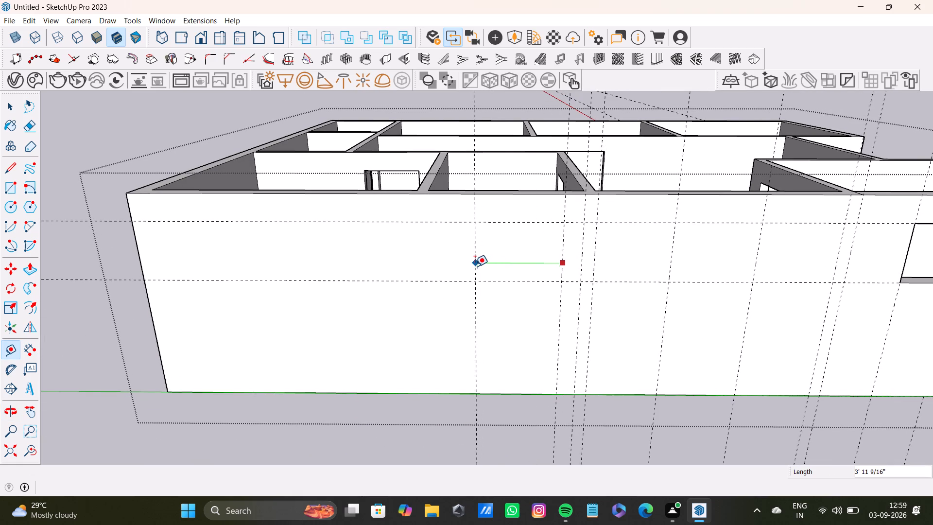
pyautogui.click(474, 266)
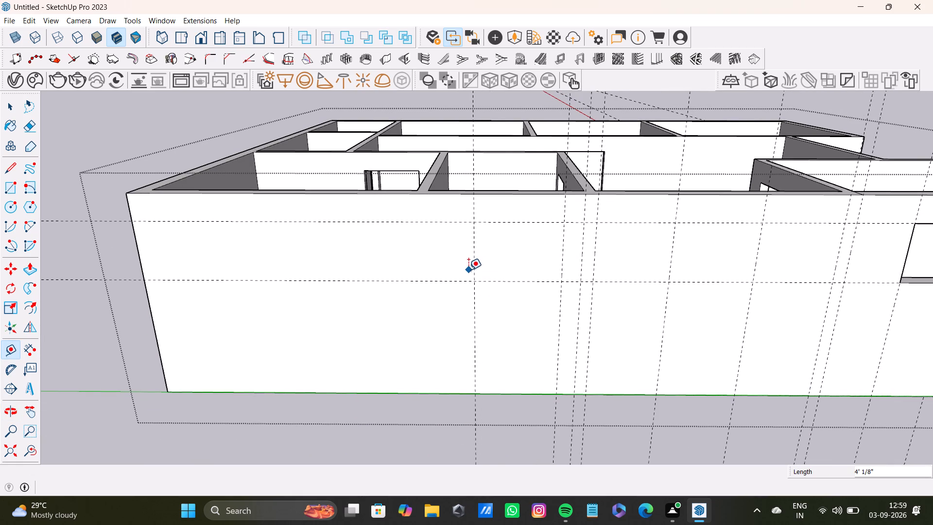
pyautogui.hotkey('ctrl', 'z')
# Place a vertical guide further along the side wall from the last one, just short of the small room's far partition.
pyautogui.click(561, 262)
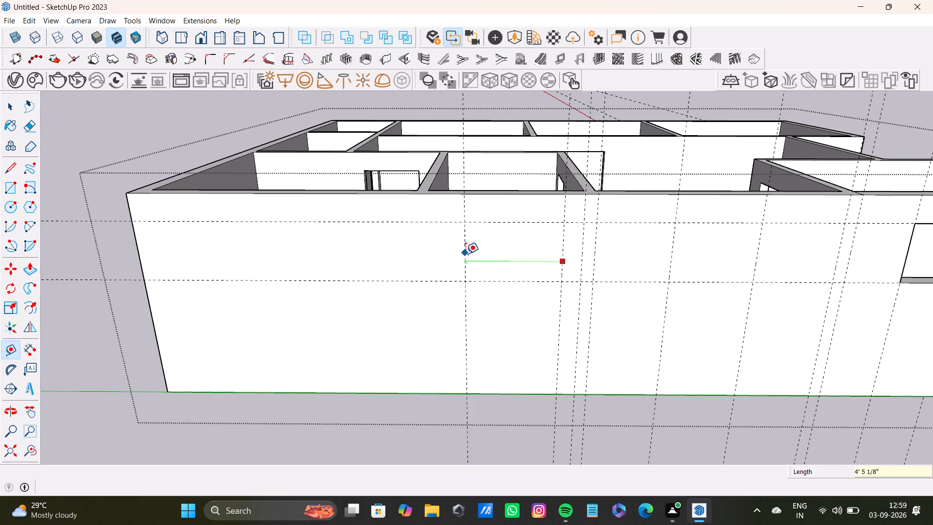
pyautogui.click(453, 257)
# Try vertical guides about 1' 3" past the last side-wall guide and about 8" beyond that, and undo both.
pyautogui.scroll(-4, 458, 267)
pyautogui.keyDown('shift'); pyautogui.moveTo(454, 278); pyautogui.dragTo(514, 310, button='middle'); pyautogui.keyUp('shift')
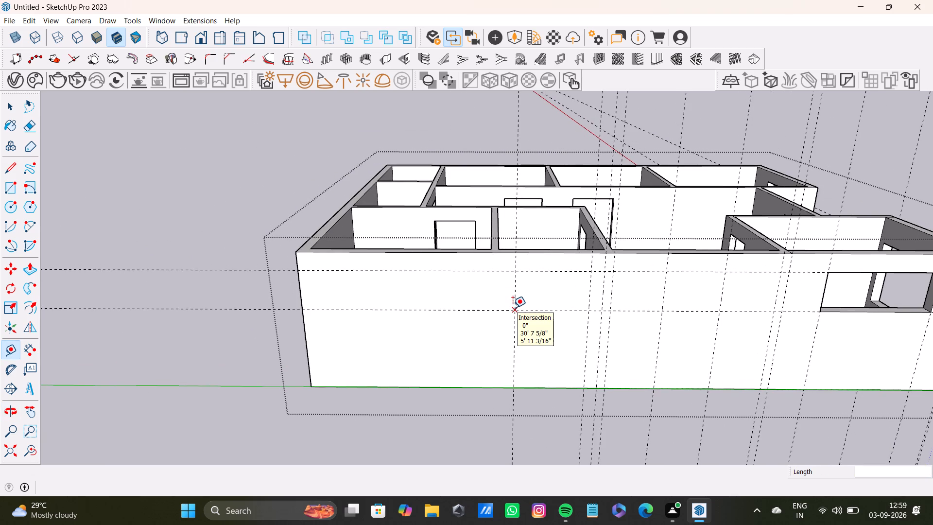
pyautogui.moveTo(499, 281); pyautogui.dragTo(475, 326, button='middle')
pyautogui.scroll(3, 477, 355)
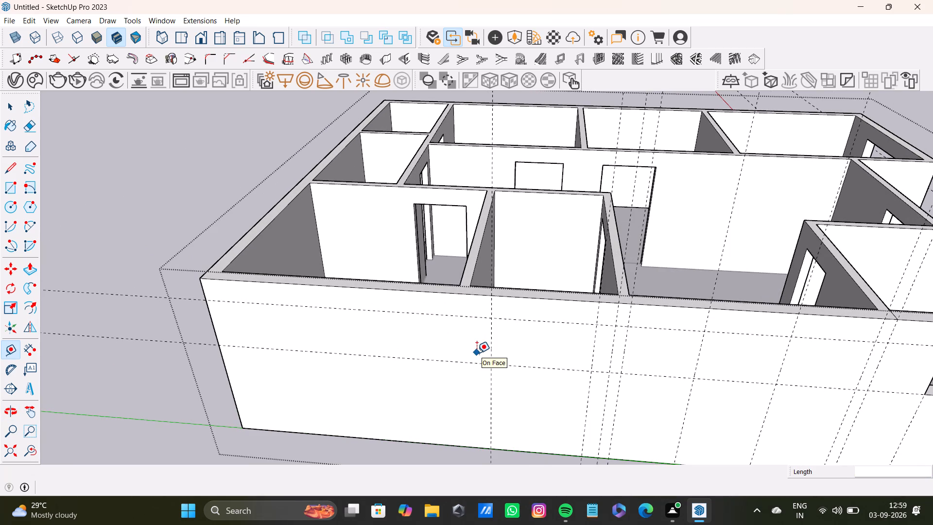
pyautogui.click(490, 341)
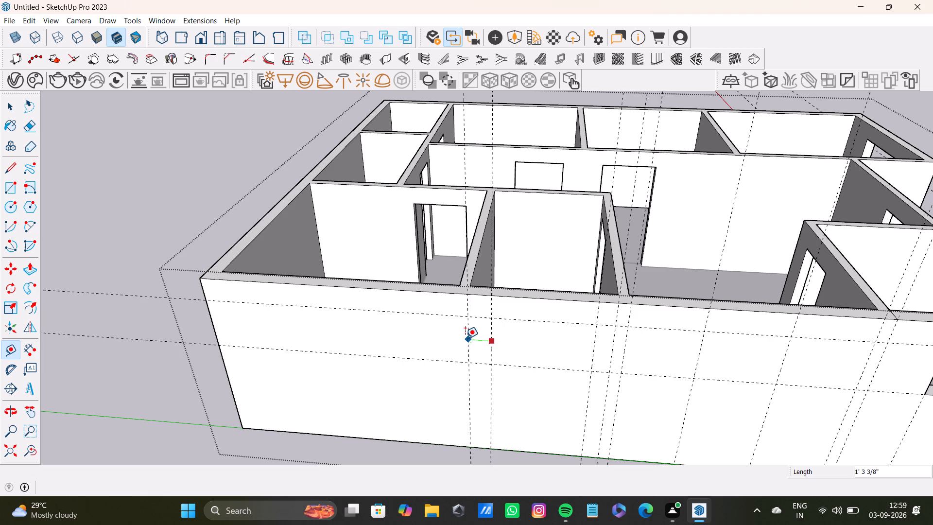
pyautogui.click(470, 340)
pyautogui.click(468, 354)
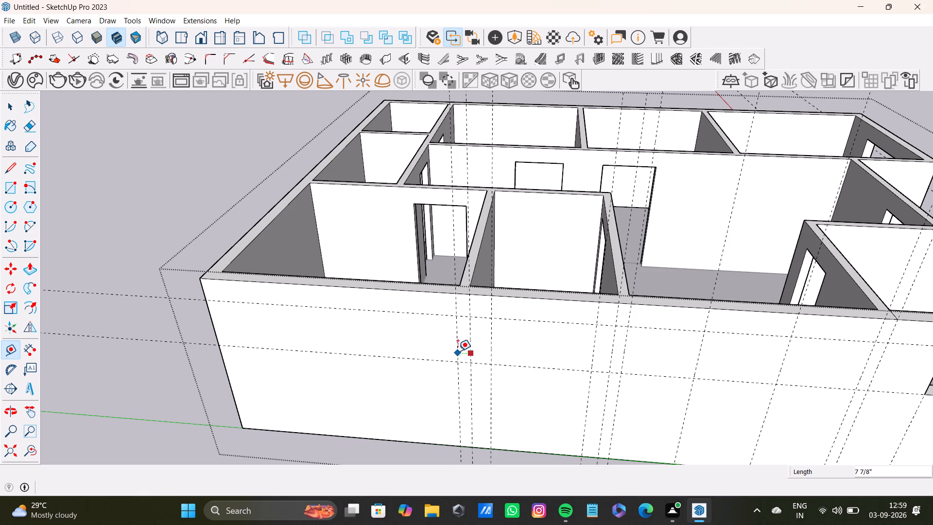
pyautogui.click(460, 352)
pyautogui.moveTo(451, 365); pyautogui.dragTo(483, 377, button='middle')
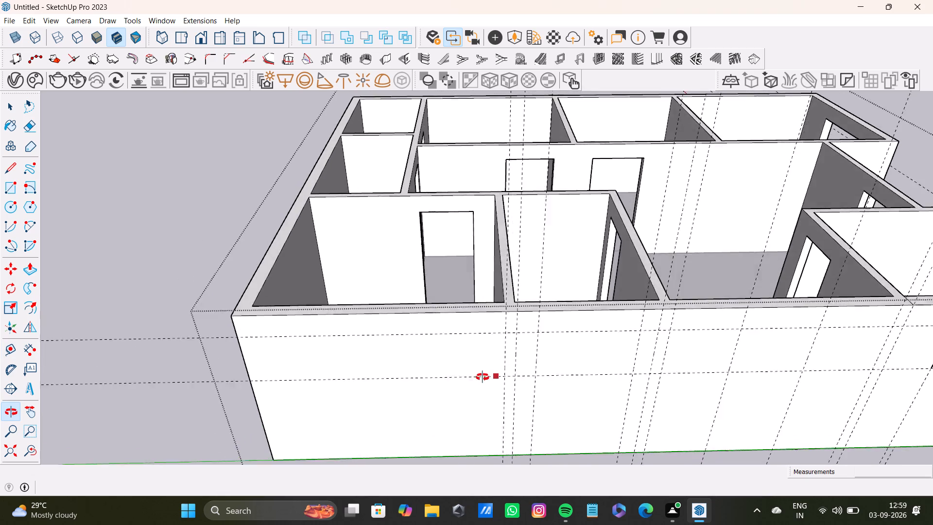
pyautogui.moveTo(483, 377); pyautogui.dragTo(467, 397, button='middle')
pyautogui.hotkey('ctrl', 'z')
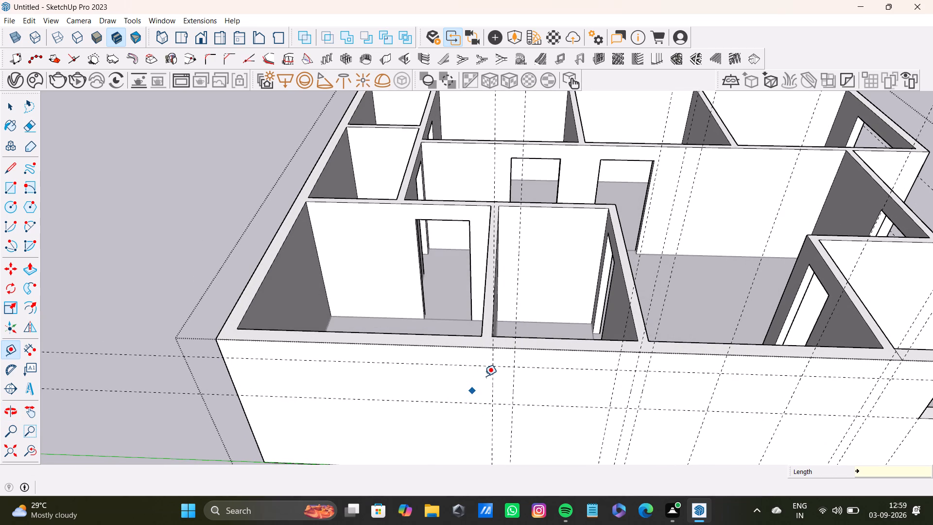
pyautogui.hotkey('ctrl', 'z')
# Place vertical guides about 1' 3/4" past the last side-wall guide and about 5 7/8" beyond that to mark the small room's far partition.
pyautogui.click(515, 397)
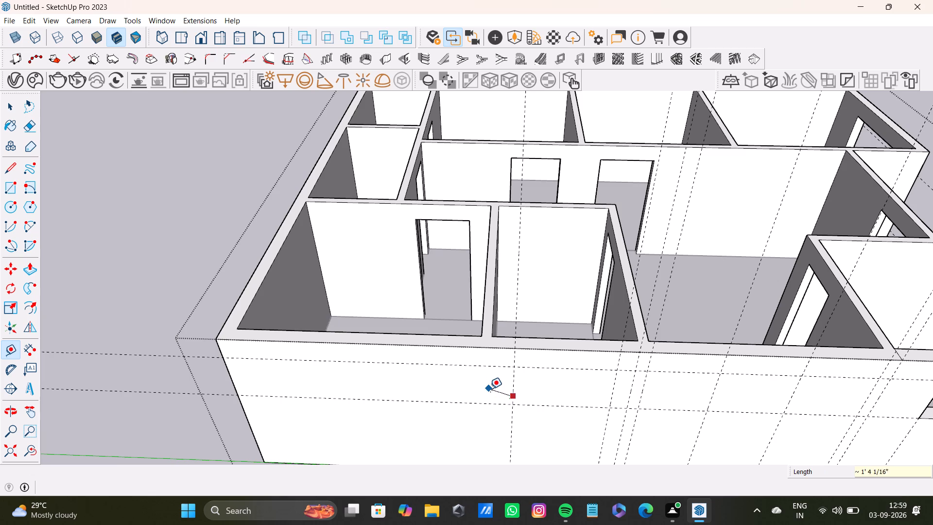
pyautogui.press('space')
pyautogui.press('t')
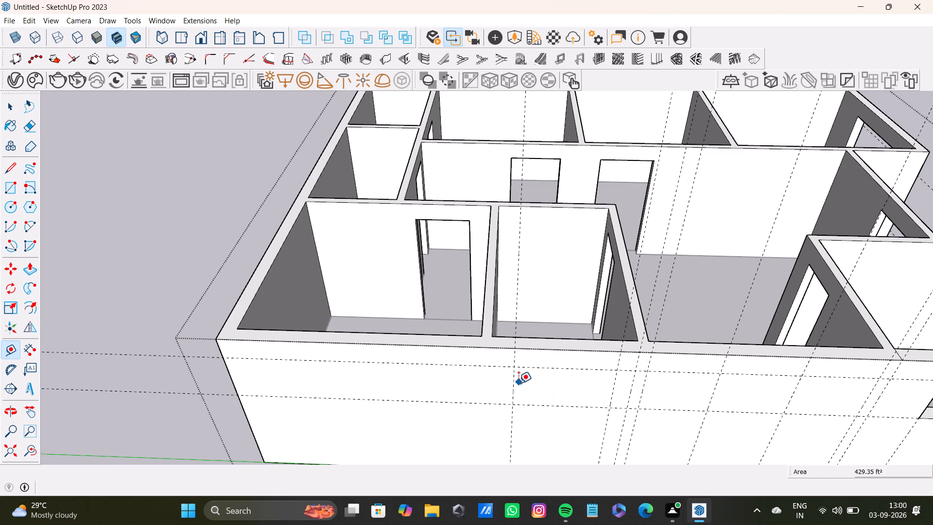
pyautogui.scroll(3, 518, 383)
pyautogui.click(510, 385)
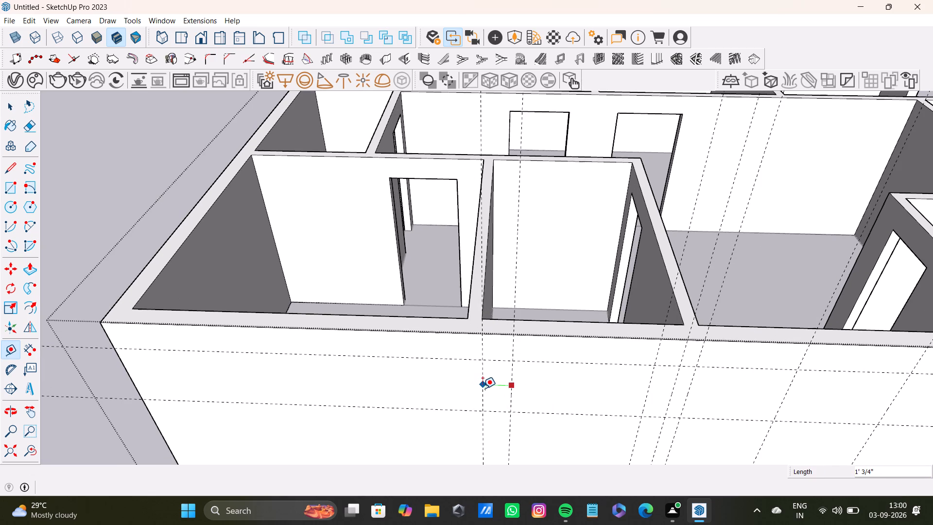
pyautogui.click(483, 389)
pyautogui.click(481, 401)
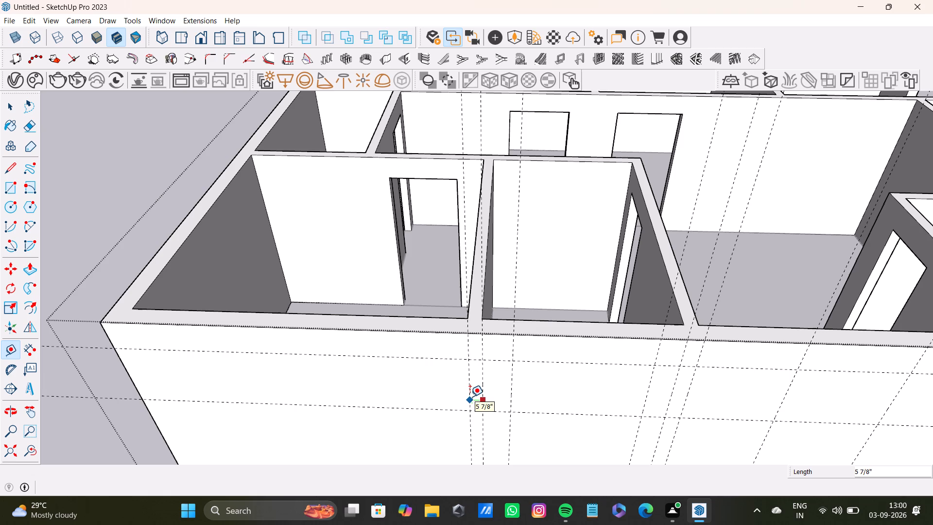
pyautogui.click(470, 397)
# Place vertical guides for the corner room's window, one about 10' 5" from the last partition guide and one about 6' 9 1/2" before it.
pyautogui.scroll(-4, 467, 397)
pyautogui.keyDown('shift'); pyautogui.moveTo(460, 394); pyautogui.dragTo(525, 393, button='middle'); pyautogui.keyUp('shift')
pyautogui.scroll(6, 526, 386)
pyautogui.moveTo(527, 385); pyautogui.dragTo(531, 370, button='middle')
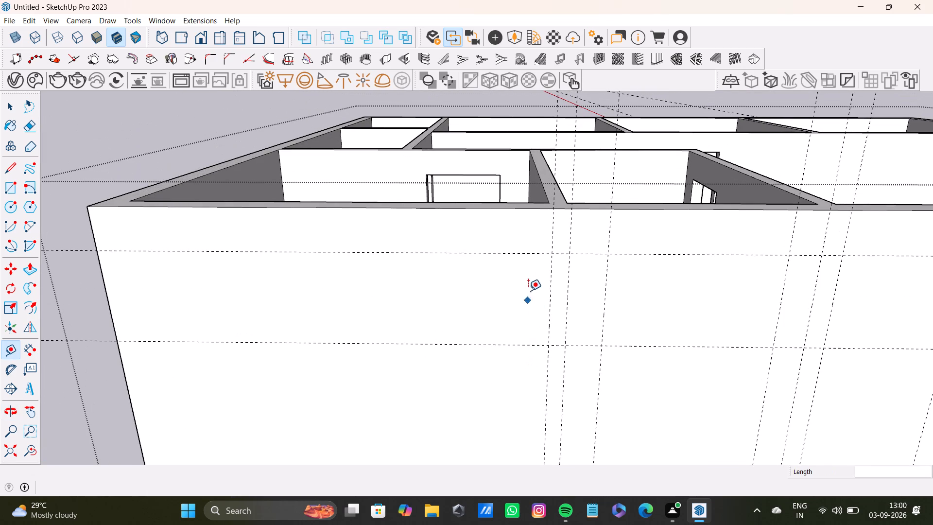
pyautogui.click(548, 307)
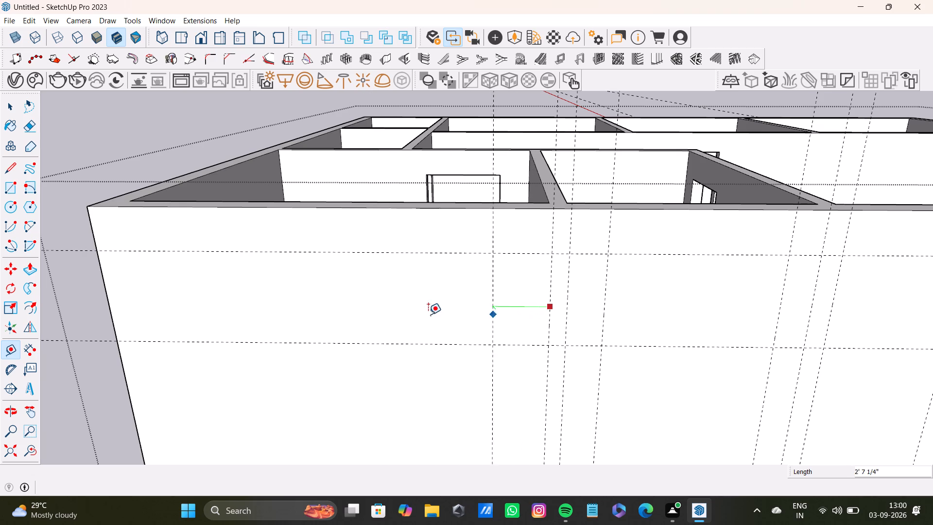
pyautogui.keyDown('shift'); pyautogui.moveTo(320, 315); pyautogui.dragTo(500, 343, button='middle'); pyautogui.keyUp('shift')
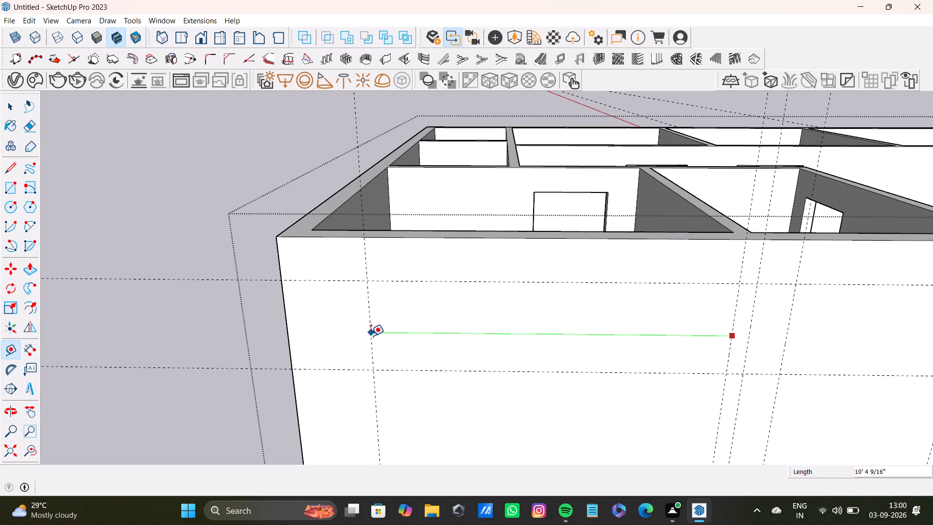
pyautogui.click(370, 336)
pyautogui.click(728, 342)
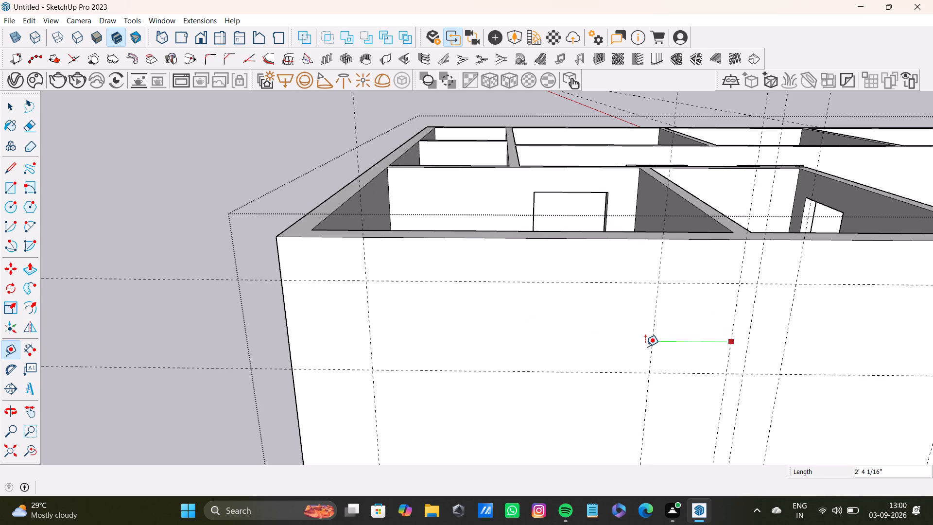
pyautogui.click(604, 351)
# Place a horizontal guide on the side wall about 1' 5 3/4" below the lower horizontal guide to mark the window sills.
pyautogui.scroll(-3, 584, 373)
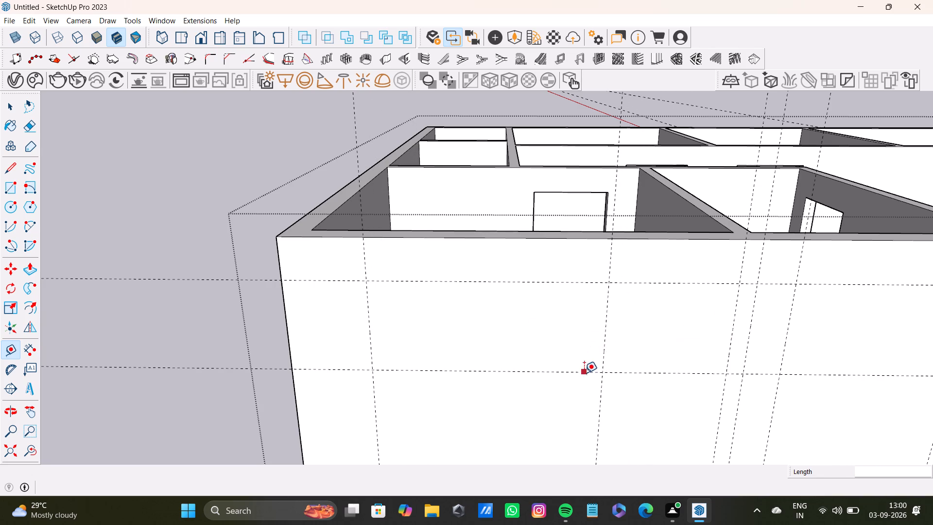
pyautogui.keyDown('shift'); pyautogui.moveTo(578, 362); pyautogui.dragTo(449, 285, button='middle'); pyautogui.keyUp('shift')
pyautogui.scroll(-9, 473, 286)
pyautogui.keyDown('shift'); pyautogui.moveTo(485, 282); pyautogui.dragTo(459, 287, button='middle'); pyautogui.keyUp('shift')
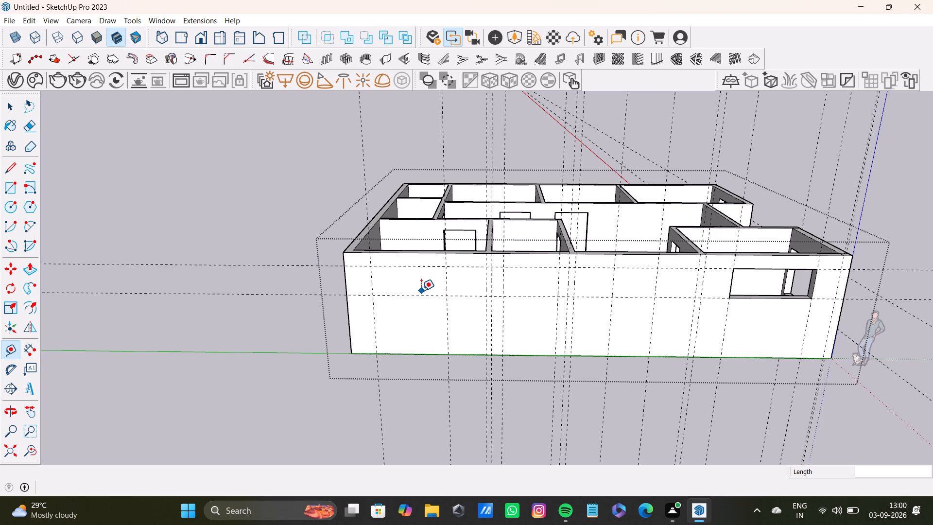
pyautogui.scroll(5, 409, 295)
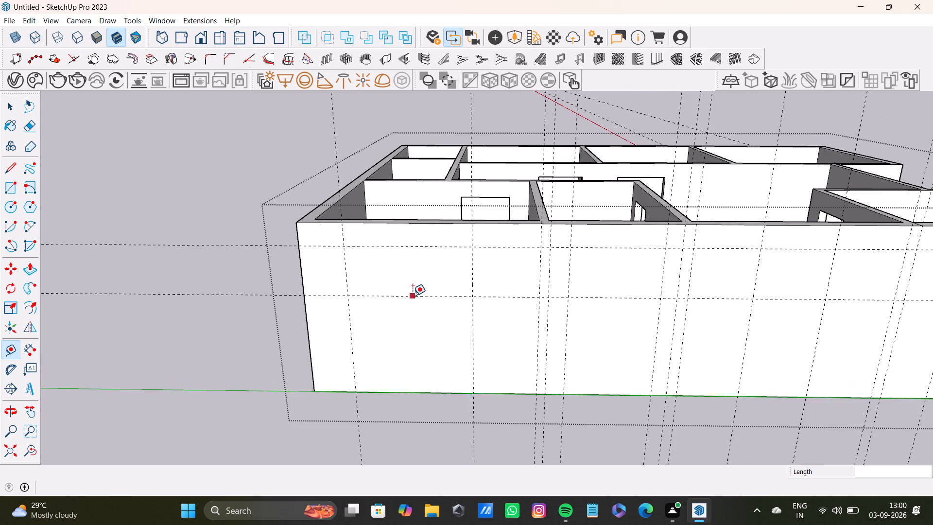
pyautogui.click(434, 294)
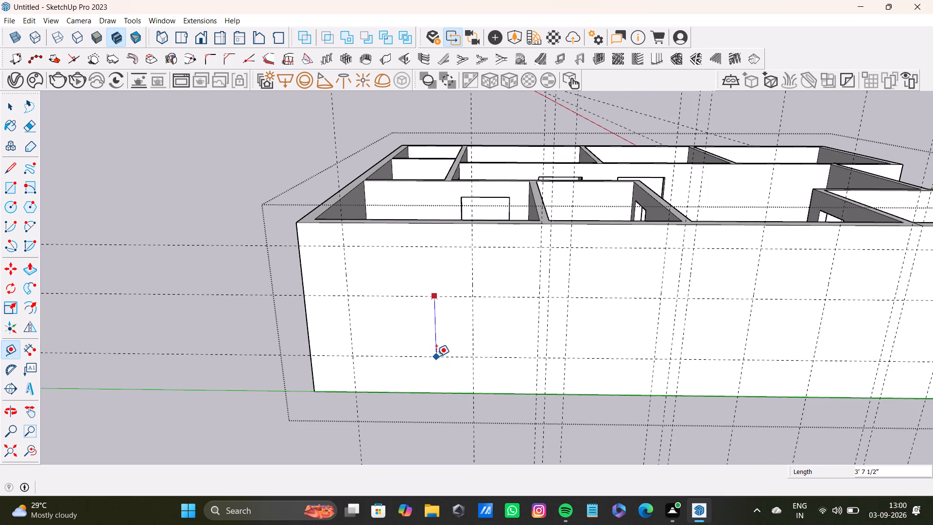
pyautogui.moveTo(450, 353); pyautogui.dragTo(338, 357, button='middle')
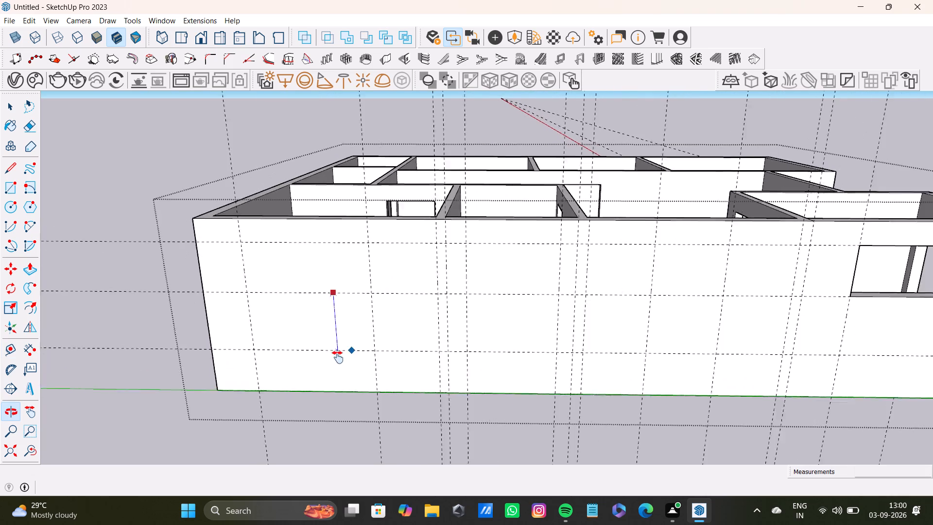
pyautogui.moveTo(338, 357); pyautogui.dragTo(328, 365, button='middle')
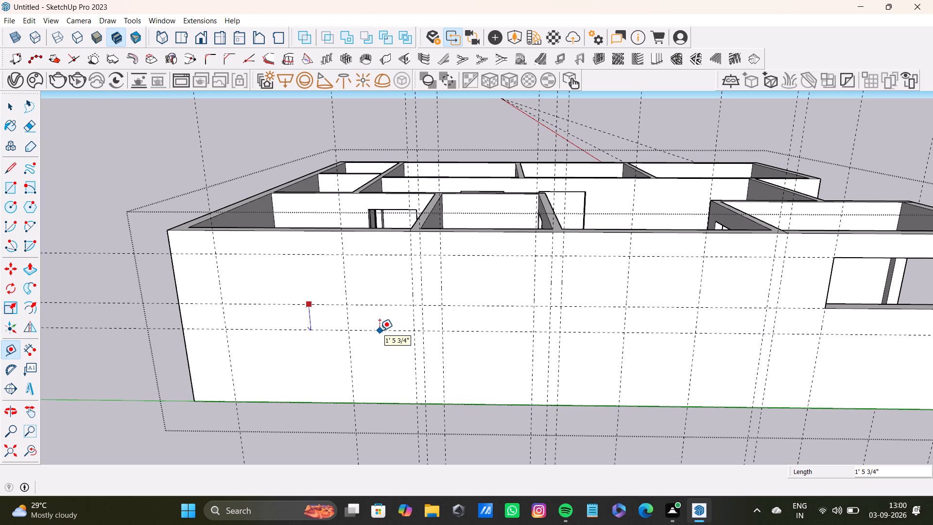
pyautogui.click(380, 331)
pyautogui.press('space')
# Draw a window rectangle about 6' 9 1/2" by 4' 3 3/8" between the guides on the corner room's side wall.
pyautogui.scroll(-4, 374, 330)
pyautogui.keyDown('shift'); pyautogui.moveTo(374, 331); pyautogui.dragTo(492, 365, button='middle'); pyautogui.keyUp('shift')
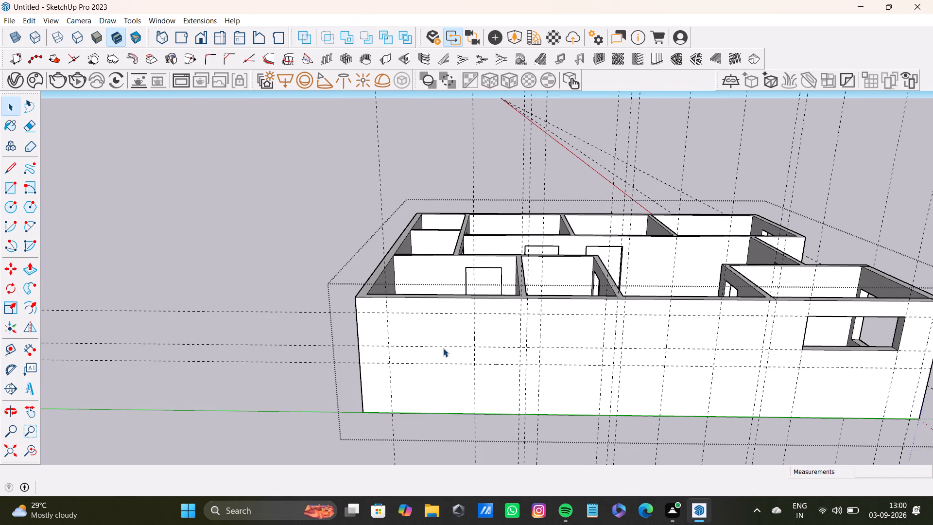
pyautogui.press('r')
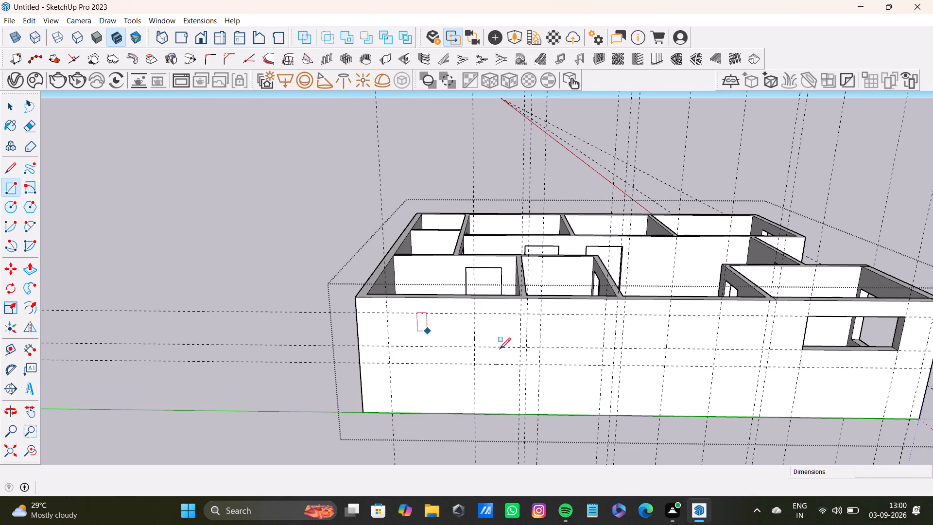
pyautogui.scroll(8, 403, 328)
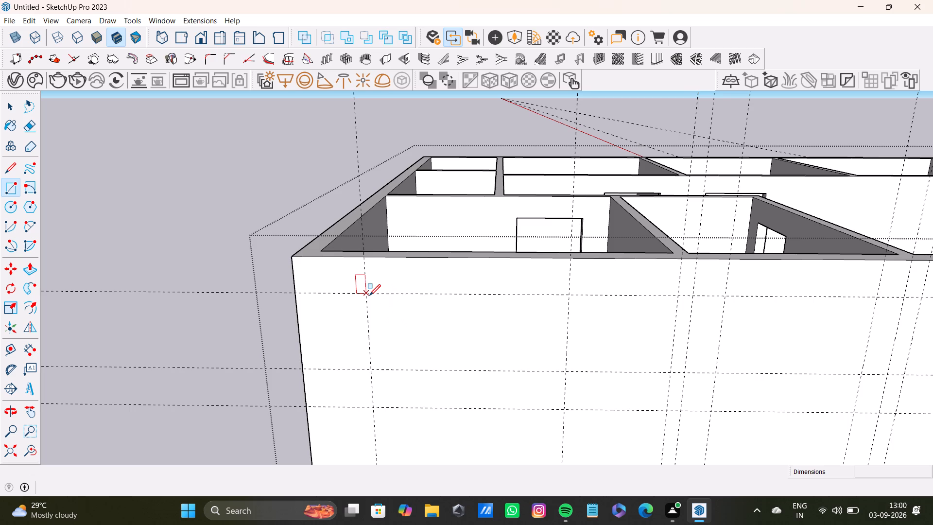
pyautogui.click(368, 295)
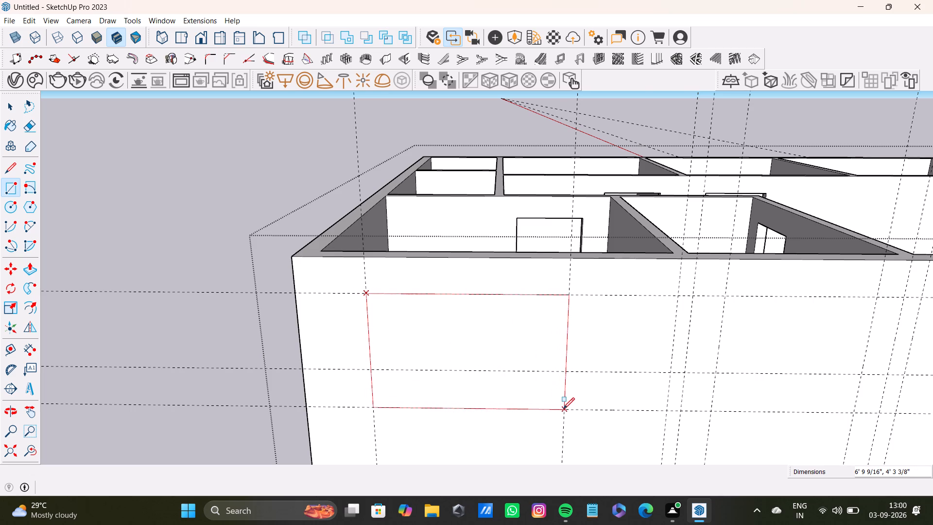
pyautogui.click(563, 409)
# Draw a window rectangle on the small room's side wall, from the top guide down to the new sill guide.
pyautogui.scroll(-7, 547, 391)
pyautogui.keyDown('shift'); pyautogui.moveTo(550, 383); pyautogui.dragTo(422, 356, button='middle'); pyautogui.keyUp('shift')
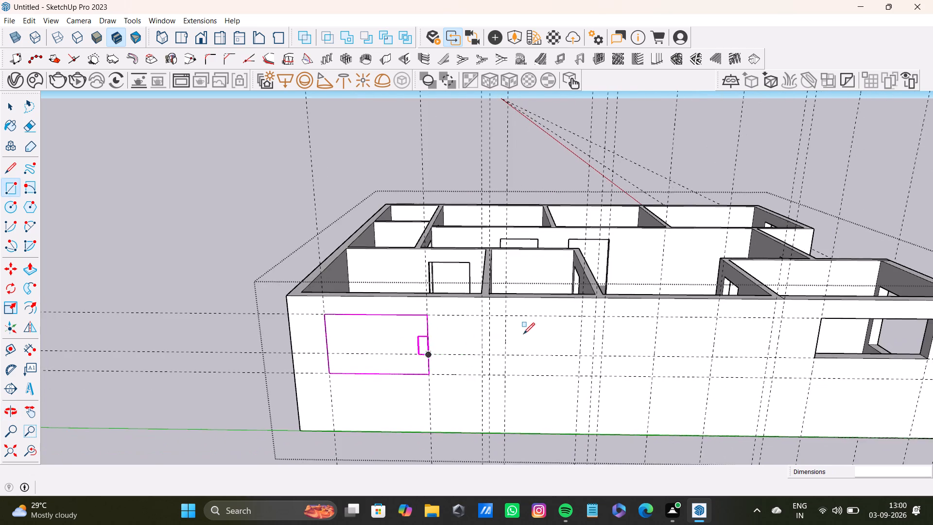
pyautogui.scroll(8, 523, 333)
pyautogui.scroll(-4, 518, 344)
pyautogui.scroll(3, 506, 323)
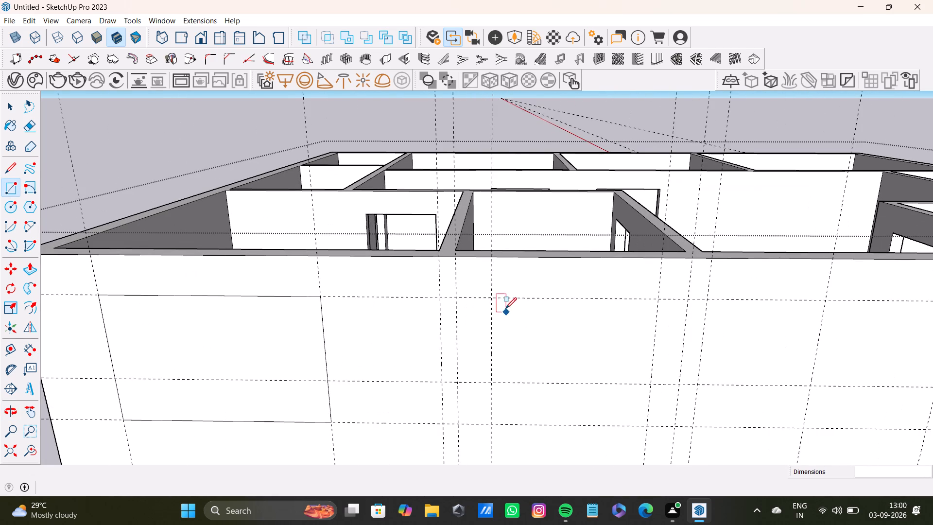
pyautogui.click(492, 297)
pyautogui.scroll(-4, 547, 370)
pyautogui.keyDown('shift'); pyautogui.moveTo(553, 372); pyautogui.dragTo(523, 348, button='middle'); pyautogui.keyUp('shift')
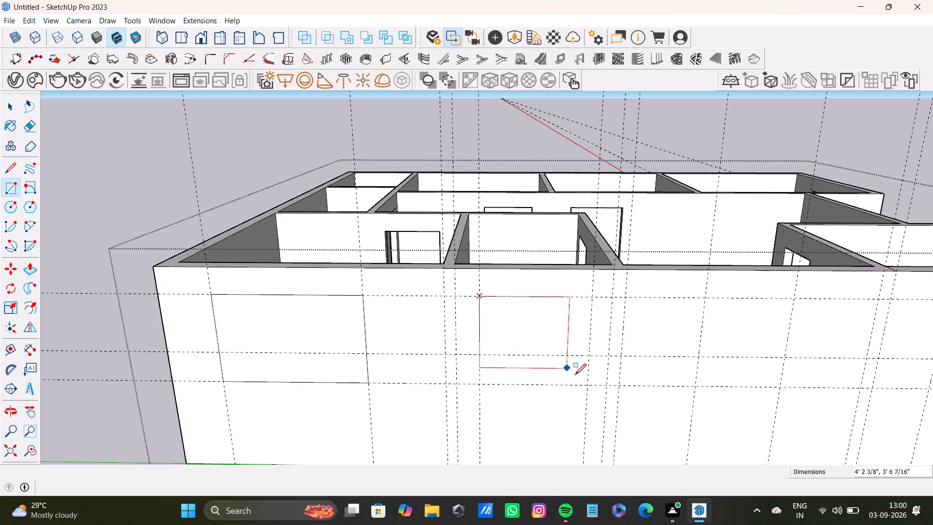
pyautogui.click(587, 384)
# Draw a window rectangle between the guides on the open hall's side wall, just past the small room's partition.
pyautogui.scroll(-4, 587, 341)
pyautogui.keyDown('shift'); pyautogui.moveTo(584, 335); pyautogui.dragTo(475, 340, button='middle'); pyautogui.keyUp('shift')
pyautogui.scroll(7, 513, 330)
pyautogui.click(491, 301)
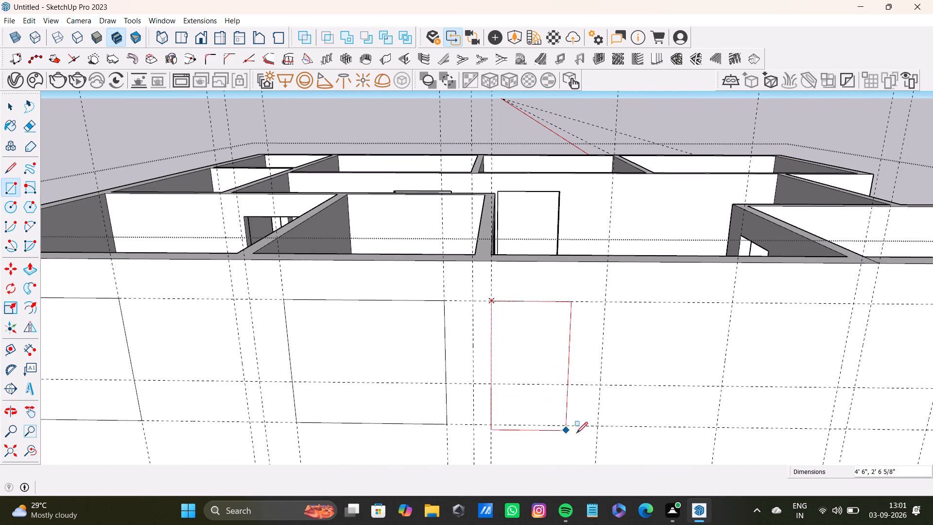
pyautogui.click(597, 426)
# Draw a window rectangle about 3' 7 1/2" wide and 4' 3 3/8" high at the other end of the open hall's side wall.
pyautogui.scroll(-4, 615, 370)
pyautogui.keyDown('shift'); pyautogui.moveTo(633, 356); pyautogui.dragTo(550, 356, button='middle'); pyautogui.keyUp('shift')
pyautogui.scroll(2, 623, 320)
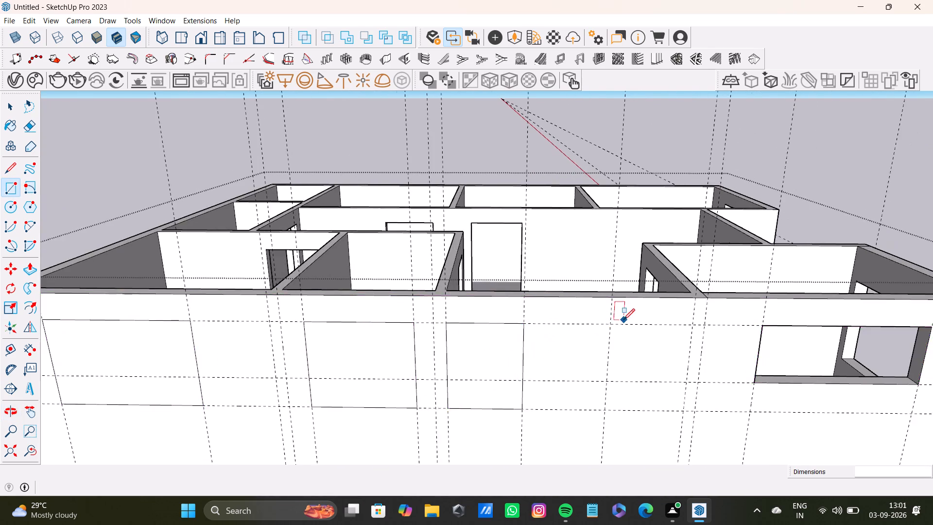
pyautogui.scroll(5, 623, 320)
pyautogui.click(592, 329)
pyautogui.scroll(-4, 649, 381)
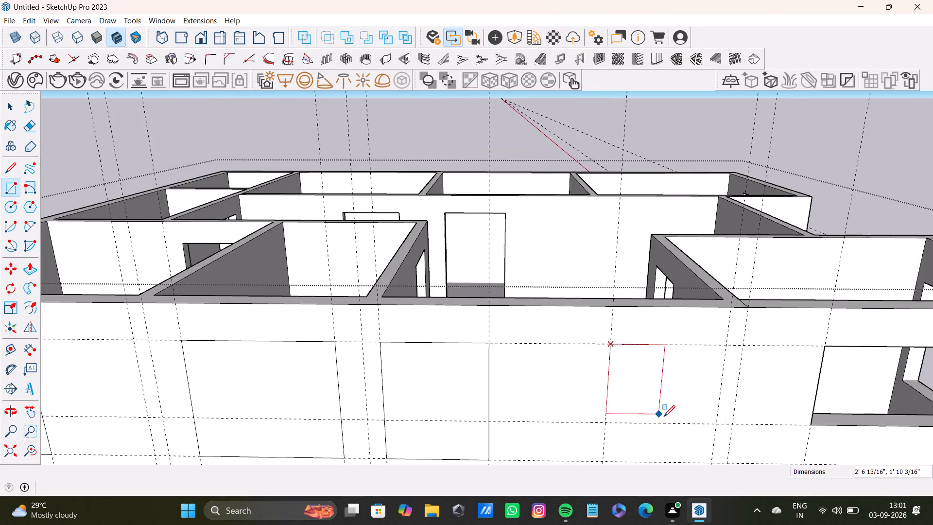
pyautogui.keyDown('shift'); pyautogui.moveTo(664, 417); pyautogui.dragTo(635, 314, button='middle'); pyautogui.keyUp('shift')
pyautogui.click(682, 365)
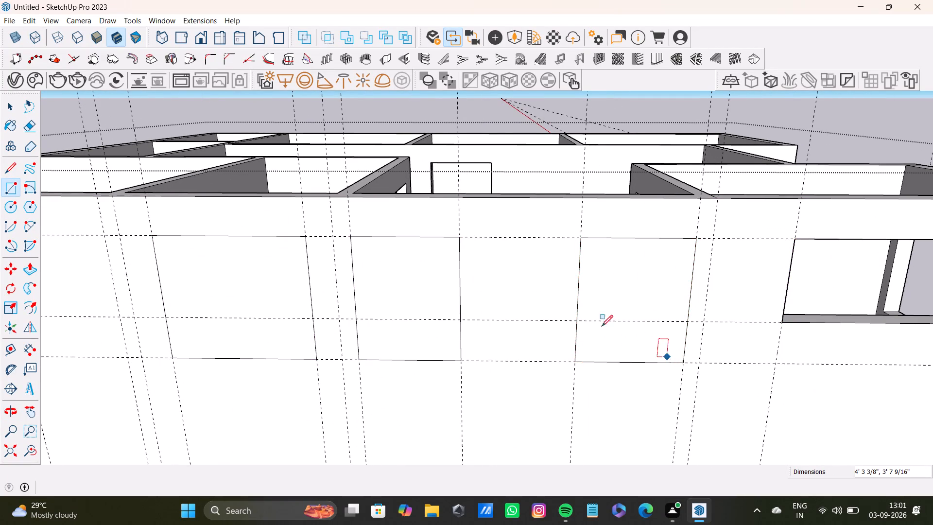
# Push the four window rectangles 9" inward through the side wall to cut the openings.
pyautogui.scroll(-9, 587, 319)
pyautogui.press('space')
pyautogui.keyDown('shift'); pyautogui.moveTo(539, 312); pyautogui.dragTo(637, 343, button='middle'); pyautogui.keyUp('shift')
pyautogui.moveTo(385, 321); pyautogui.dragTo(376, 354, button='middle')
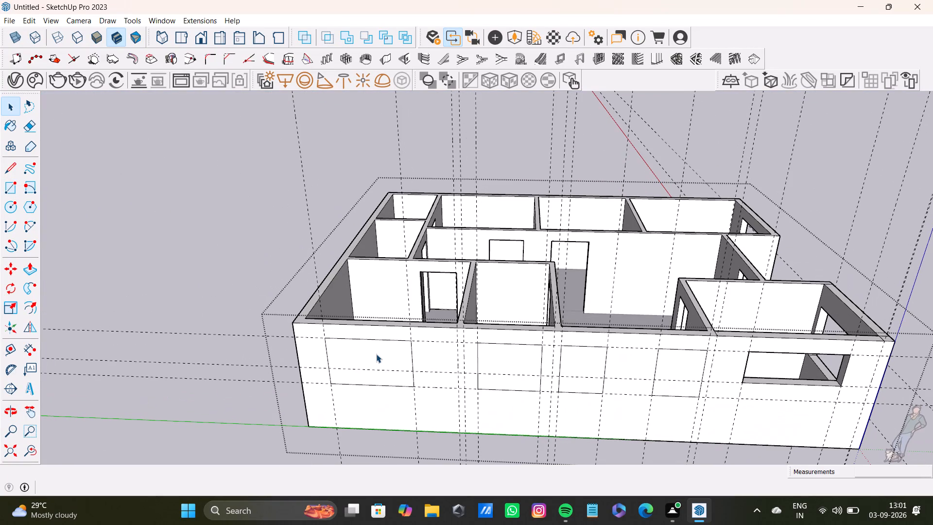
pyautogui.click(378, 352)
pyautogui.press('p')
pyautogui.moveTo(378, 352); pyautogui.dragTo(394, 333)
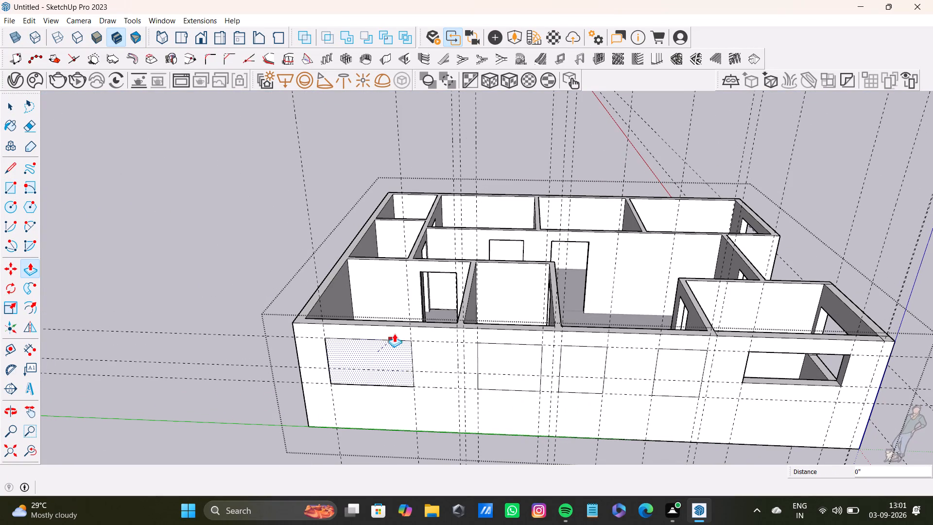
pyautogui.moveTo(394, 333); pyautogui.dragTo(402, 322)
pyautogui.moveTo(506, 353); pyautogui.dragTo(510, 336)
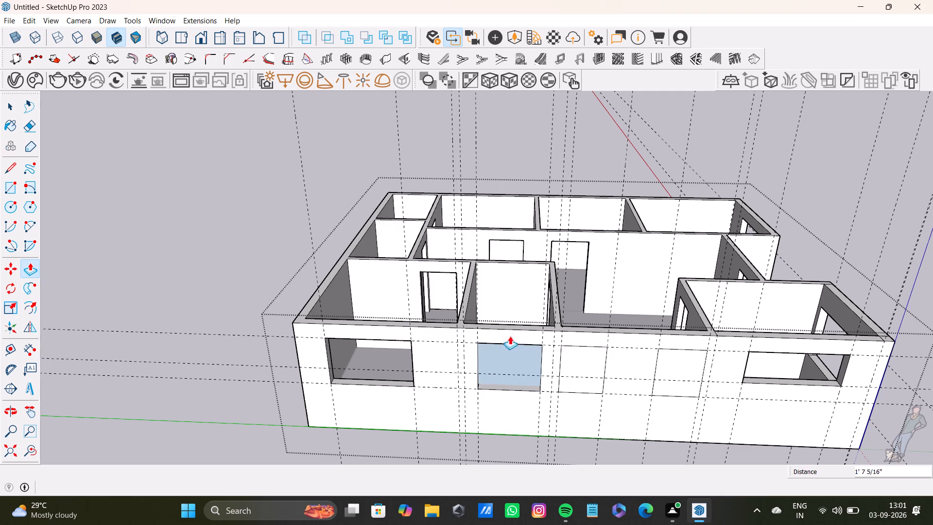
pyautogui.moveTo(510, 336); pyautogui.dragTo(528, 324)
pyautogui.moveTo(572, 364); pyautogui.dragTo(594, 324)
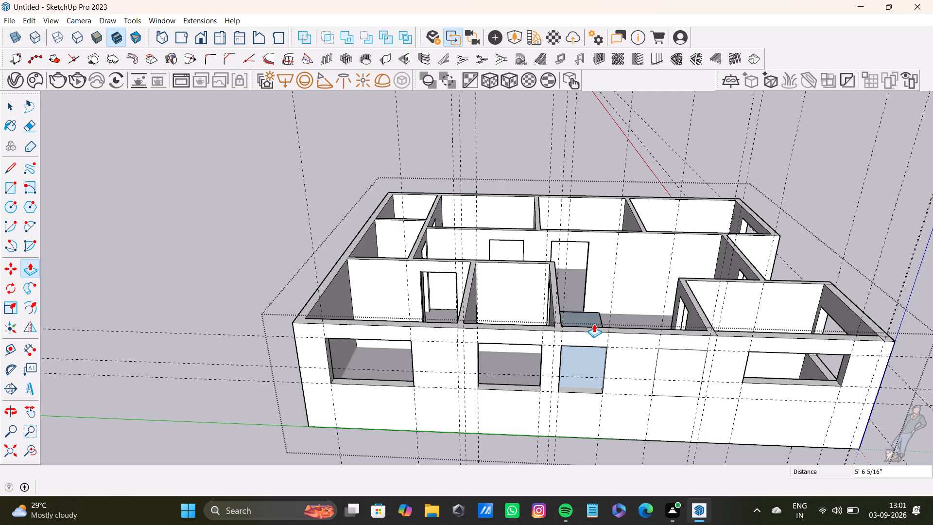
pyautogui.moveTo(594, 324); pyautogui.dragTo(594, 328)
pyautogui.moveTo(678, 374); pyautogui.dragTo(682, 331)
# Place a vertical guide on the adjoining end wall about 12' 9" from the side-wall corner to mark the corner room's partition.
pyautogui.scroll(-8, 654, 349)
pyautogui.moveTo(642, 367); pyautogui.dragTo(817, 327, button='middle')
pyautogui.scroll(3, 613, 321)
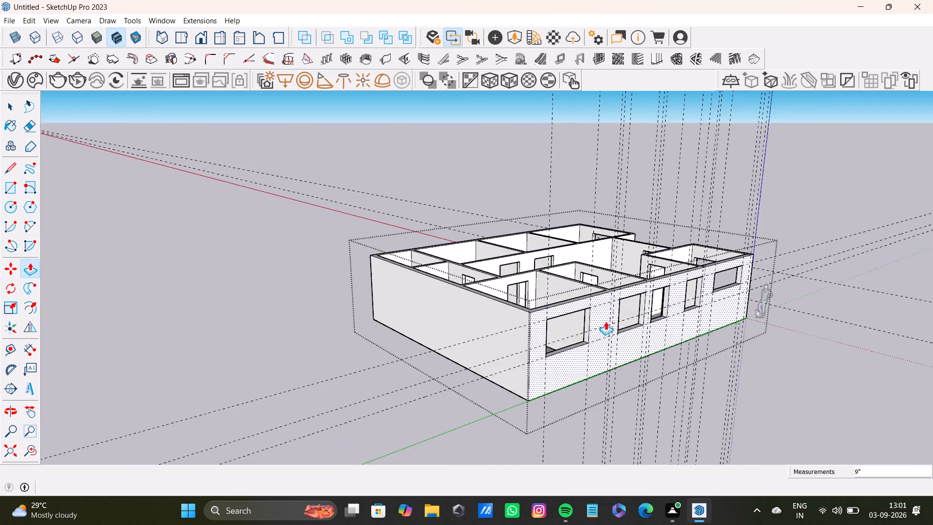
pyautogui.scroll(7, 605, 321)
pyautogui.moveTo(563, 339); pyautogui.dragTo(592, 367, button='middle')
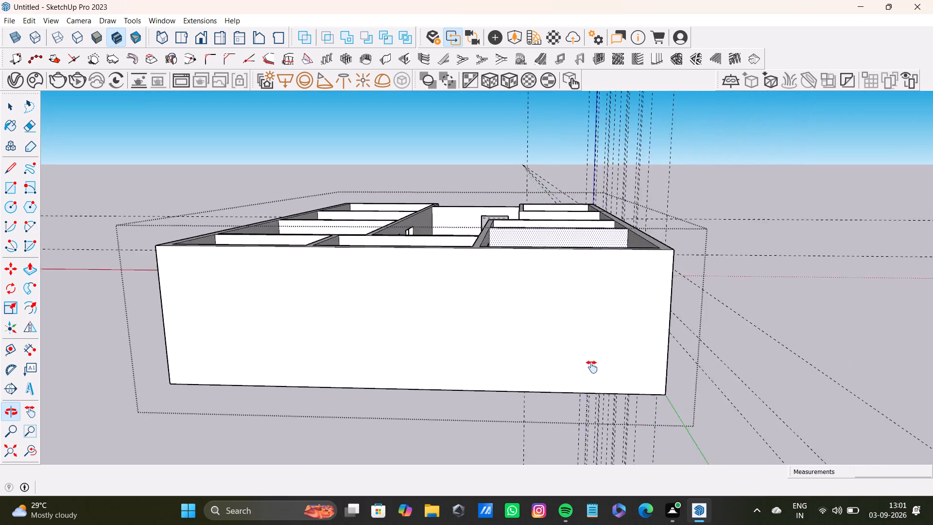
pyautogui.moveTo(592, 367); pyautogui.dragTo(584, 384, button='middle')
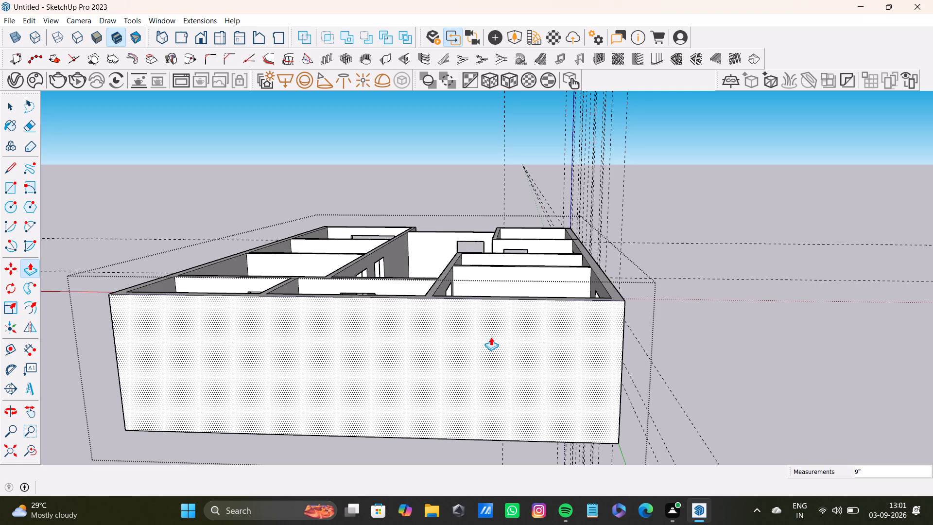
pyautogui.moveTo(491, 337); pyautogui.dragTo(488, 488, button='middle')
pyautogui.moveTo(515, 327); pyautogui.dragTo(502, 472, button='middle')
pyautogui.scroll(-3, 508, 392)
pyautogui.moveTo(509, 401); pyautogui.dragTo(614, 343, button='middle')
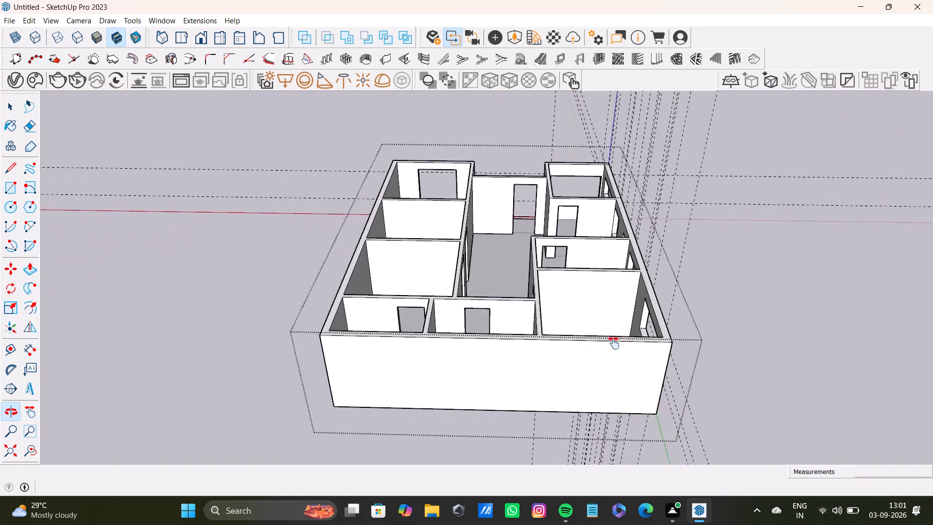
pyautogui.moveTo(614, 343); pyautogui.dragTo(655, 348, button='middle')
pyautogui.scroll(3, 575, 361)
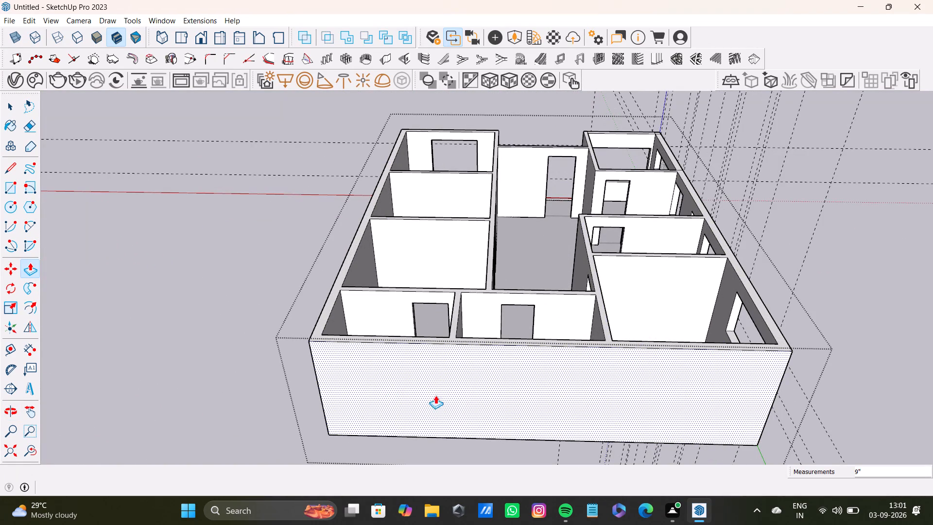
pyautogui.press('t')
pyautogui.scroll(-3, 472, 416)
pyautogui.keyDown('shift'); pyautogui.moveTo(473, 411); pyautogui.dragTo(468, 455, button='middle'); pyautogui.keyUp('shift')
pyautogui.moveTo(468, 434); pyautogui.dragTo(468, 370, button='middle')
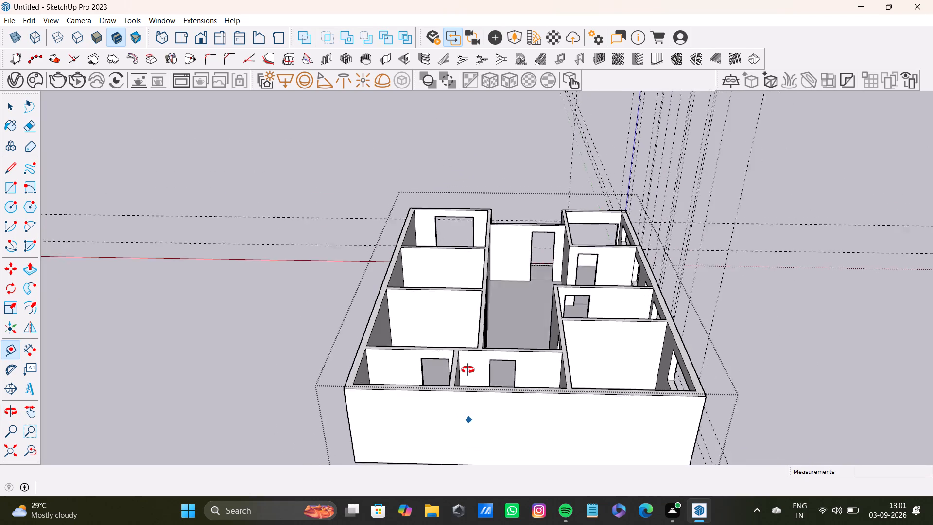
pyautogui.moveTo(468, 370); pyautogui.dragTo(471, 317, button='middle')
pyautogui.click(716, 316)
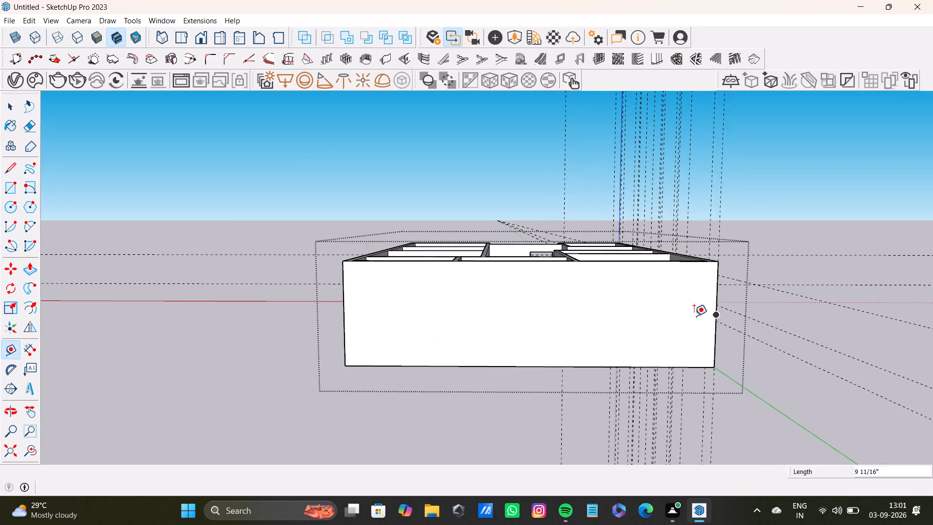
pyautogui.scroll(3, 550, 301)
pyautogui.moveTo(550, 301); pyautogui.dragTo(521, 360, button='middle')
pyautogui.moveTo(550, 355); pyautogui.dragTo(556, 303, button='middle')
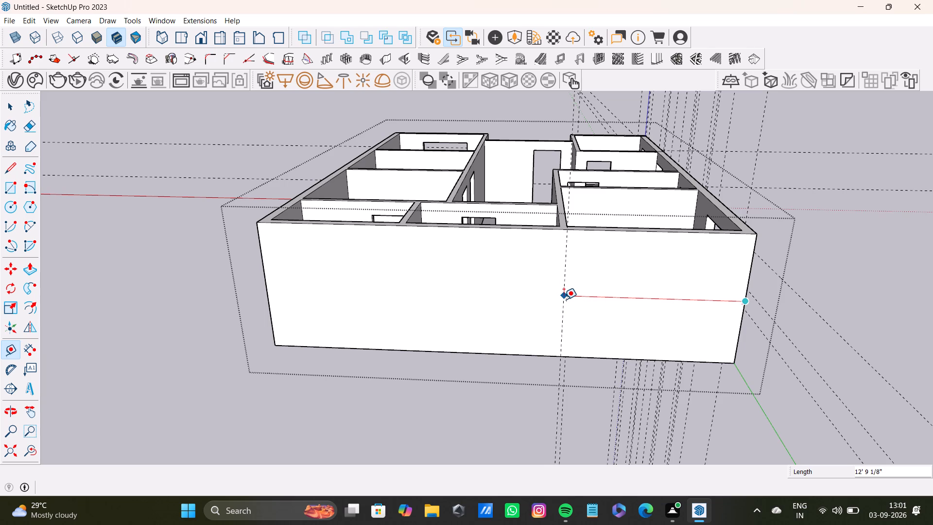
pyautogui.click(564, 300)
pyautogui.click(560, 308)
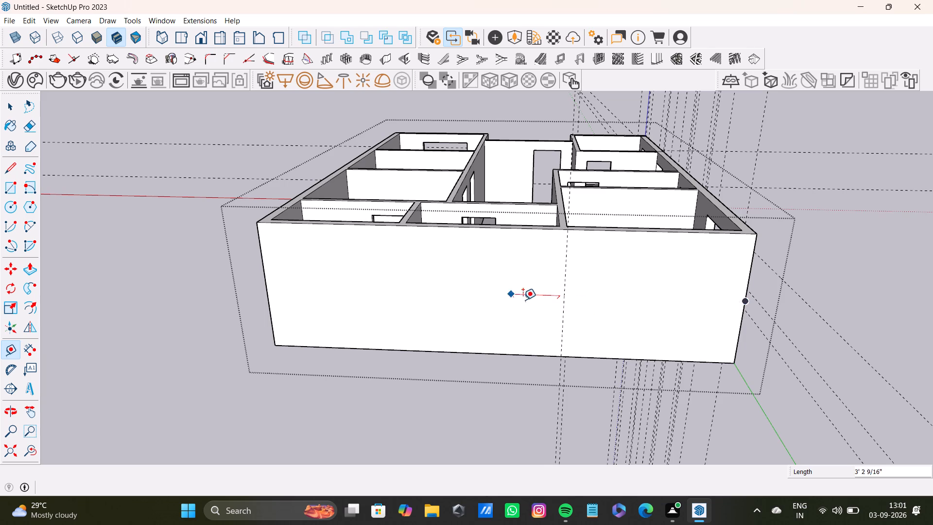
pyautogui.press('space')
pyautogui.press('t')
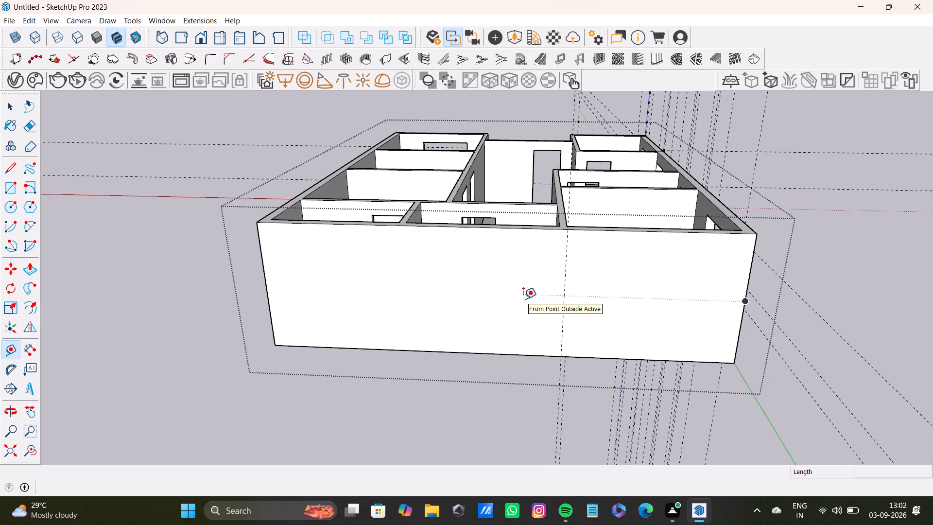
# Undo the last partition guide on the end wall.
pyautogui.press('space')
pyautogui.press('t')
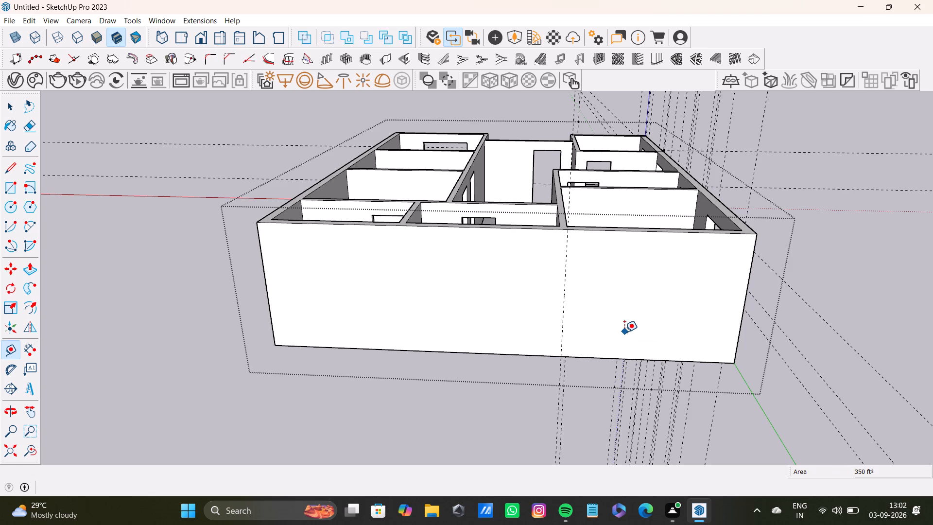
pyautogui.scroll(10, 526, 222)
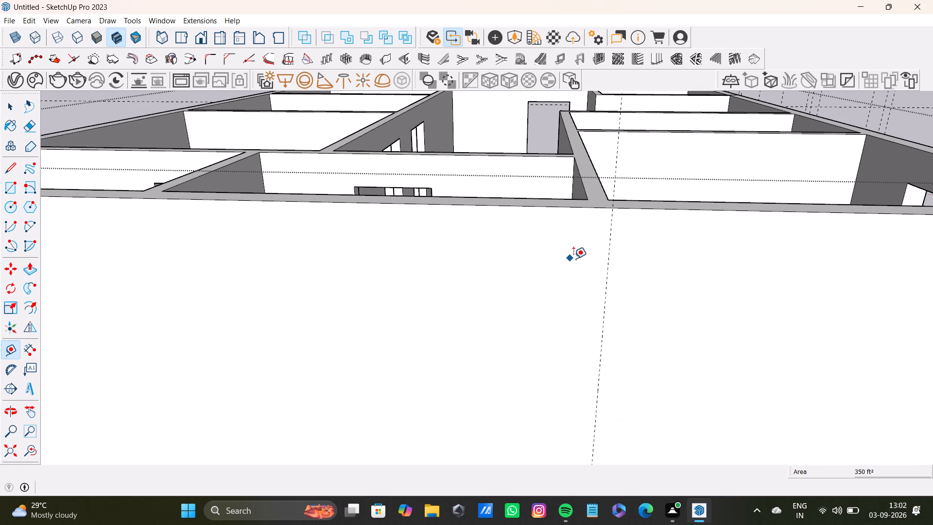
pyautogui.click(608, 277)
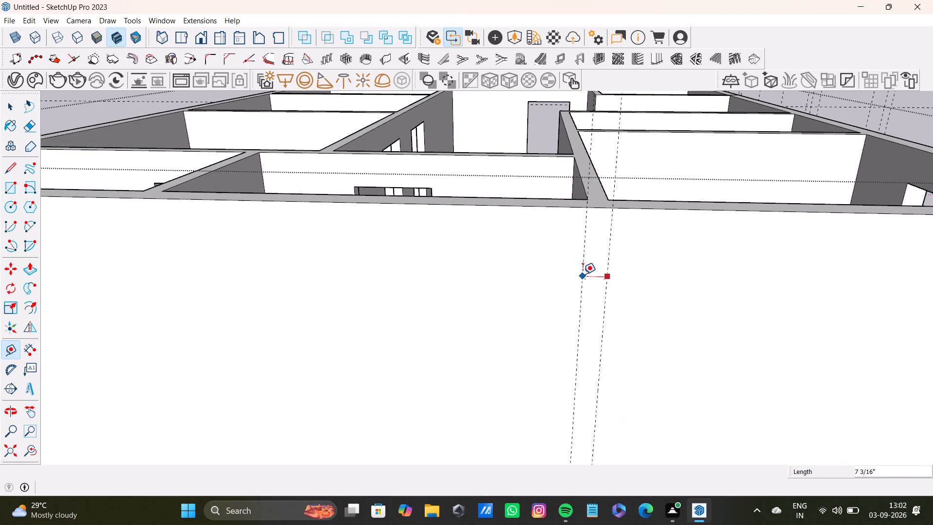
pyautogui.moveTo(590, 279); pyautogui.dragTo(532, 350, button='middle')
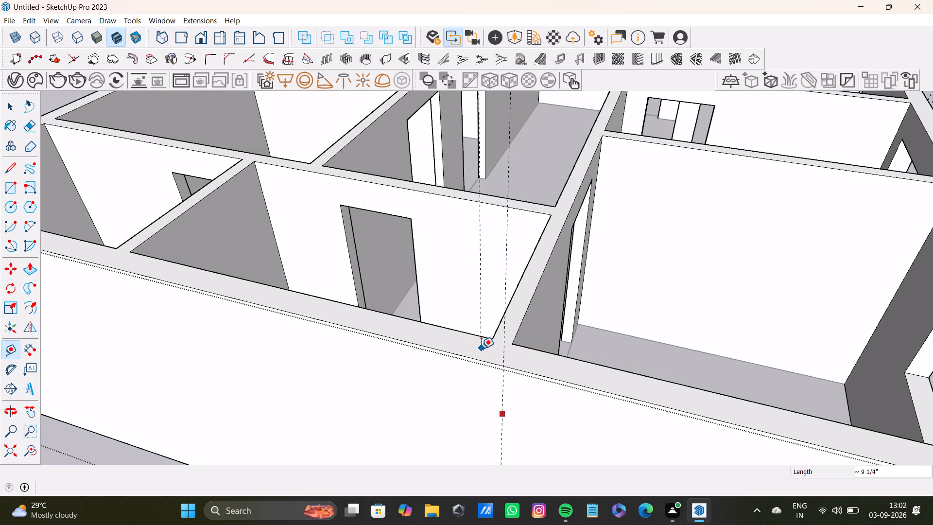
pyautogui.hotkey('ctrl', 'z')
# Mark the corner room's partition on the end wall with vertical guides about 12' 8 3/8" from the side-wall corner and about 6 3/4" beyond.
pyautogui.scroll(-8, 470, 411)
pyautogui.keyDown('shift'); pyautogui.moveTo(474, 420); pyautogui.dragTo(499, 290, button='middle'); pyautogui.keyUp('shift')
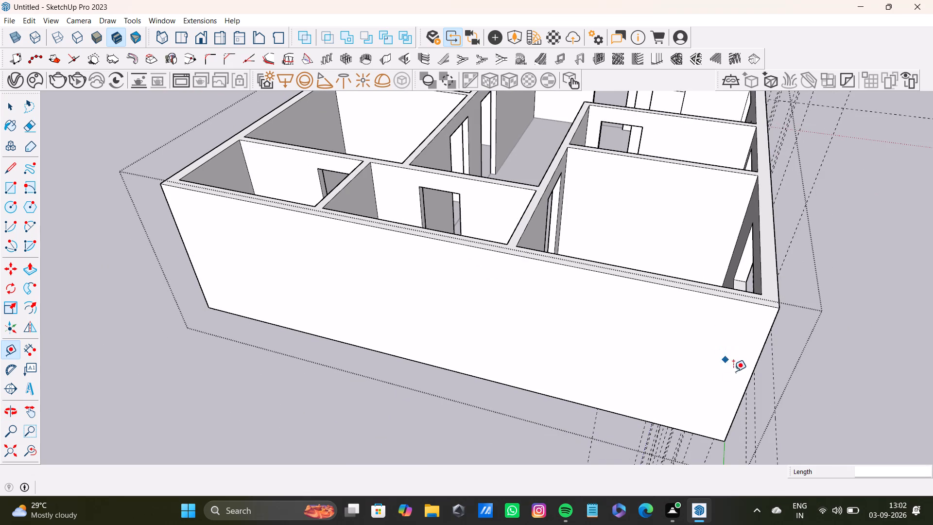
pyautogui.click(747, 387)
pyautogui.moveTo(502, 335); pyautogui.dragTo(507, 332, button='middle')
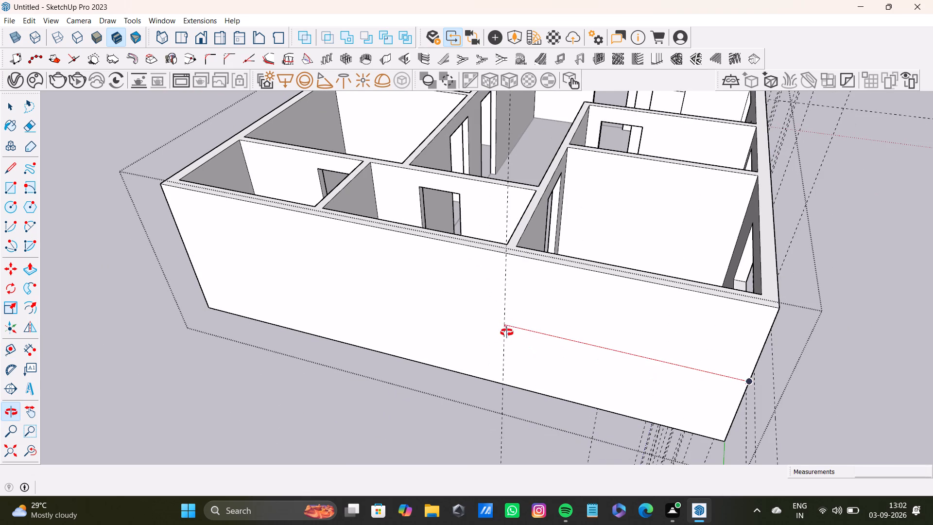
pyautogui.moveTo(507, 332); pyautogui.dragTo(540, 315, button='middle')
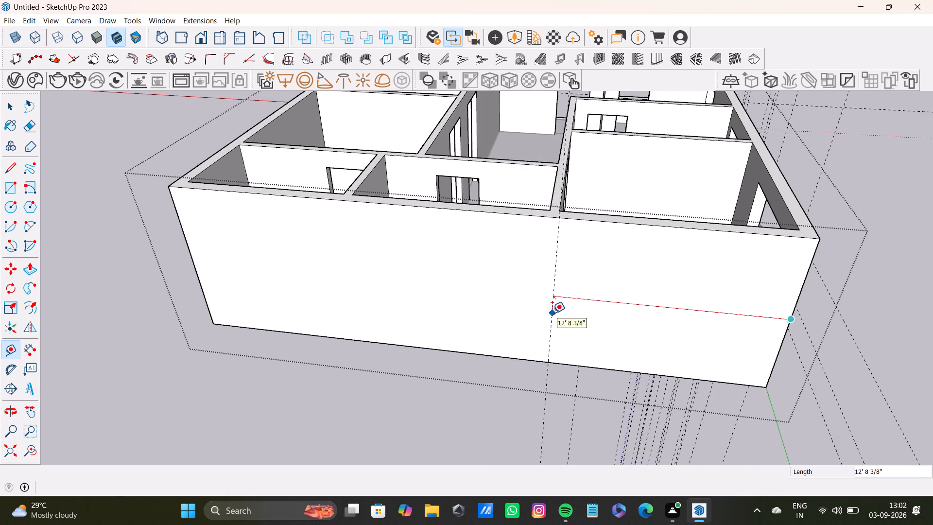
pyautogui.click(552, 313)
pyautogui.click(552, 323)
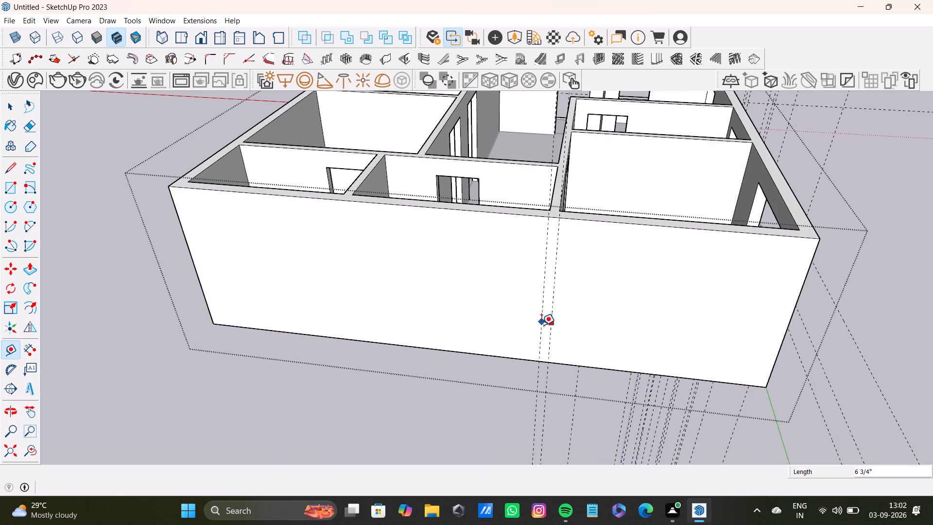
pyautogui.click(542, 326)
# Place a vertical guide about 10' 10 5/8" past the marked partition, at the middle room's far partition.
pyautogui.scroll(-4, 520, 329)
pyautogui.moveTo(515, 331); pyautogui.dragTo(502, 415, button='middle')
pyautogui.moveTo(502, 415); pyautogui.dragTo(545, 335, button='middle')
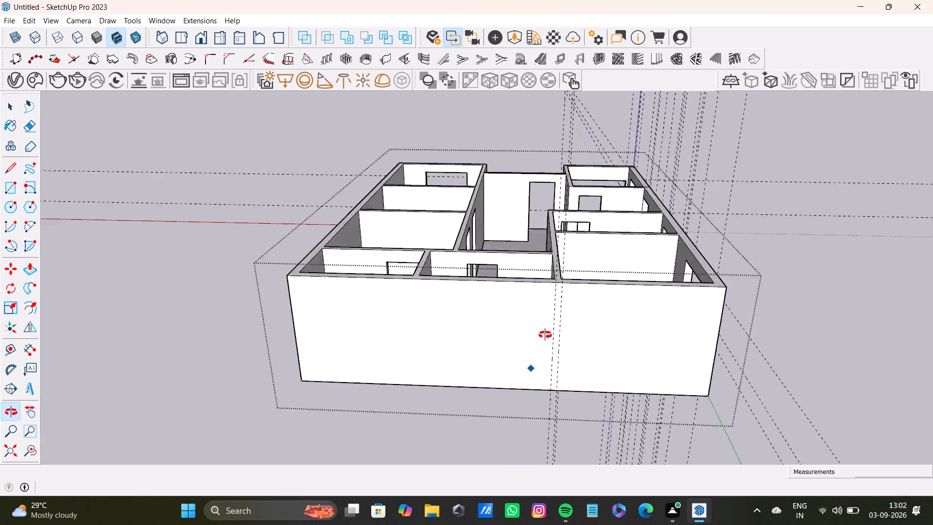
pyautogui.moveTo(545, 335); pyautogui.dragTo(546, 319, button='middle')
pyautogui.keyDown('shift'); pyautogui.moveTo(528, 294); pyautogui.dragTo(507, 368, button='middle'); pyautogui.keyUp('shift')
pyautogui.scroll(3, 546, 324)
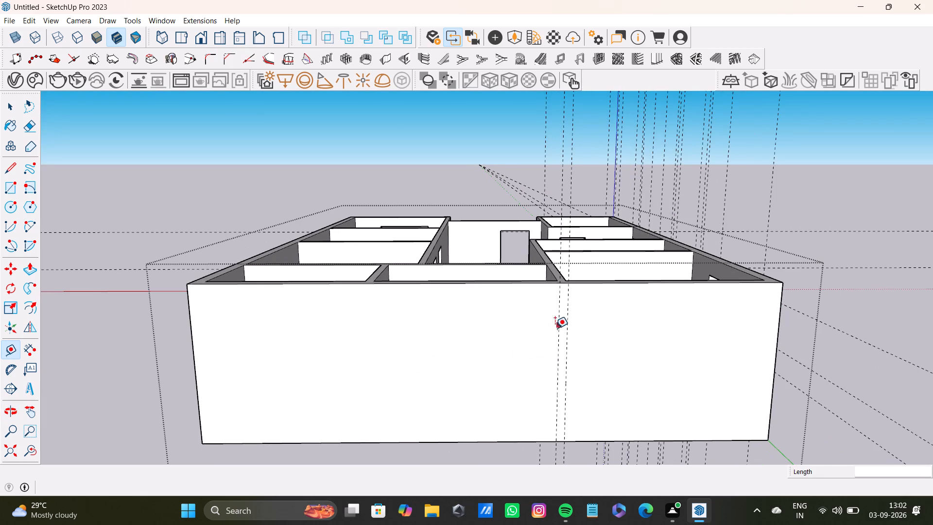
pyautogui.click(557, 330)
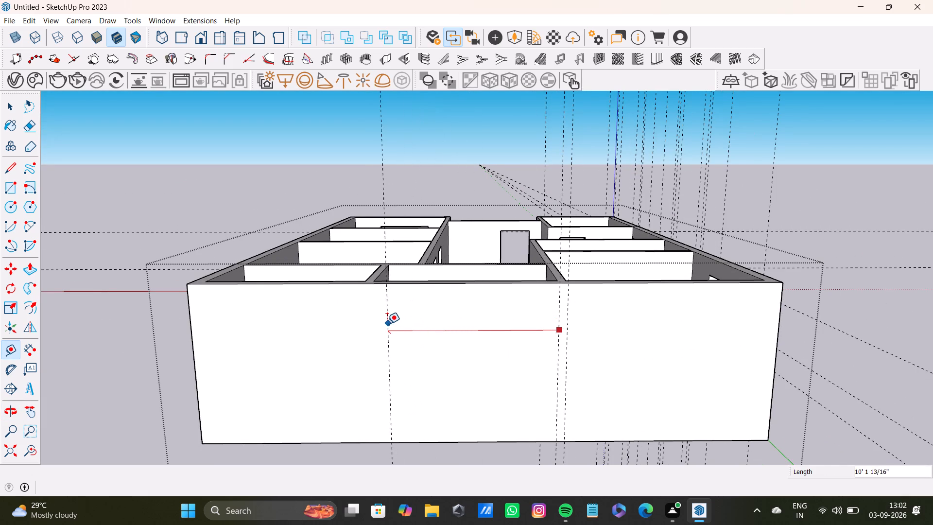
pyautogui.click(376, 324)
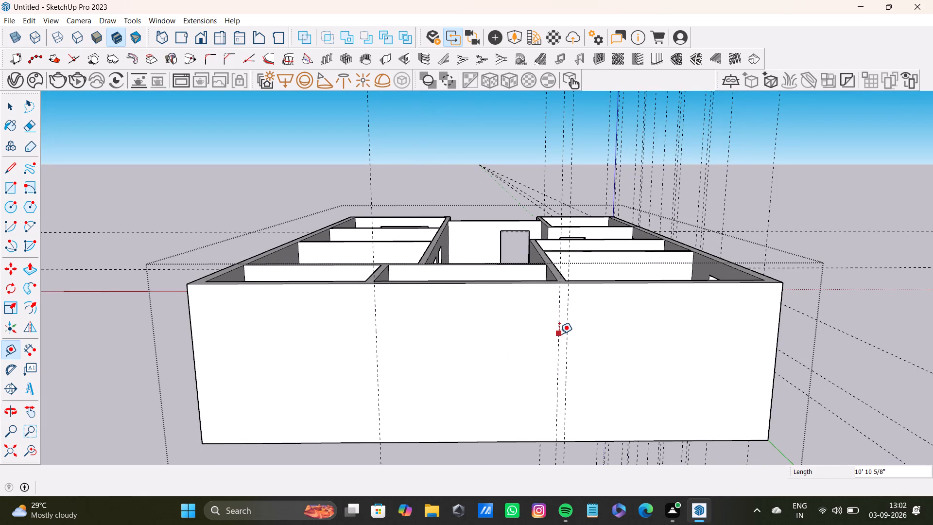
# Place a vertical guide about 1' 7 1/8" into the middle room from the corner room's partition guide.
pyautogui.click(559, 334)
pyautogui.click(532, 329)
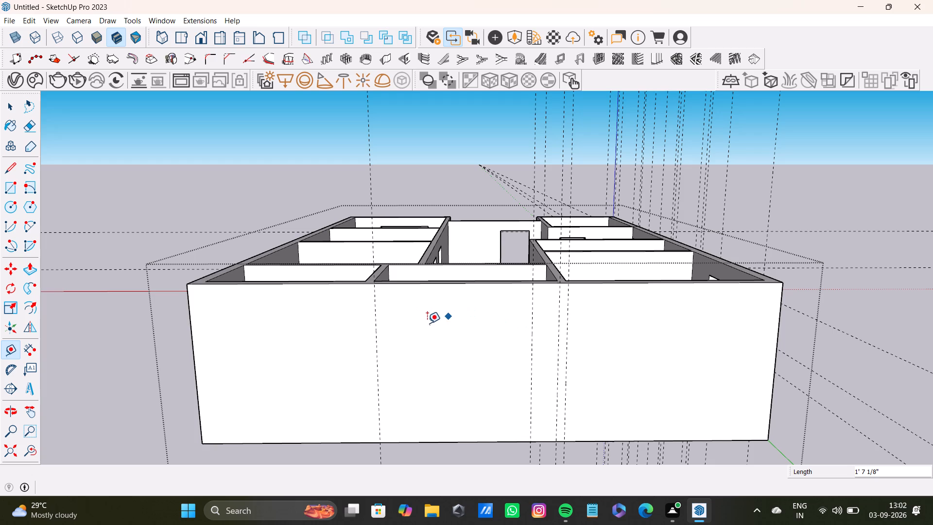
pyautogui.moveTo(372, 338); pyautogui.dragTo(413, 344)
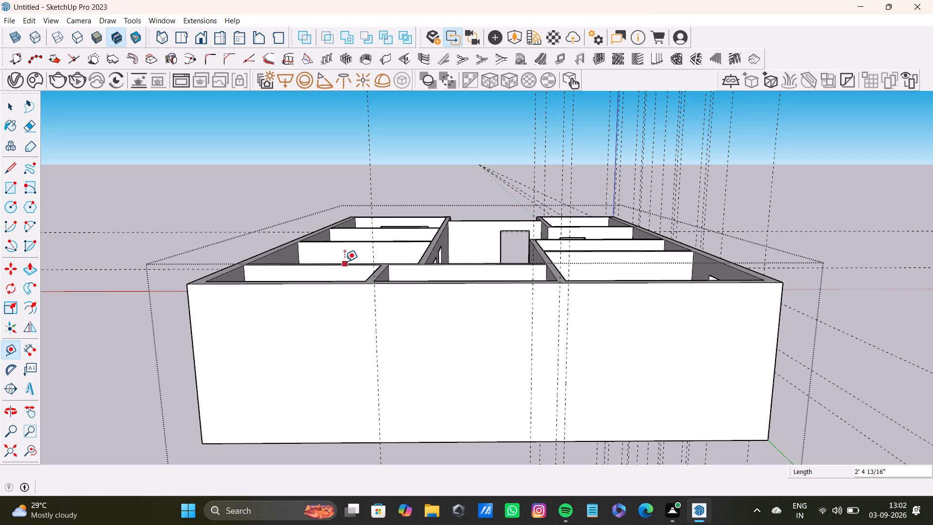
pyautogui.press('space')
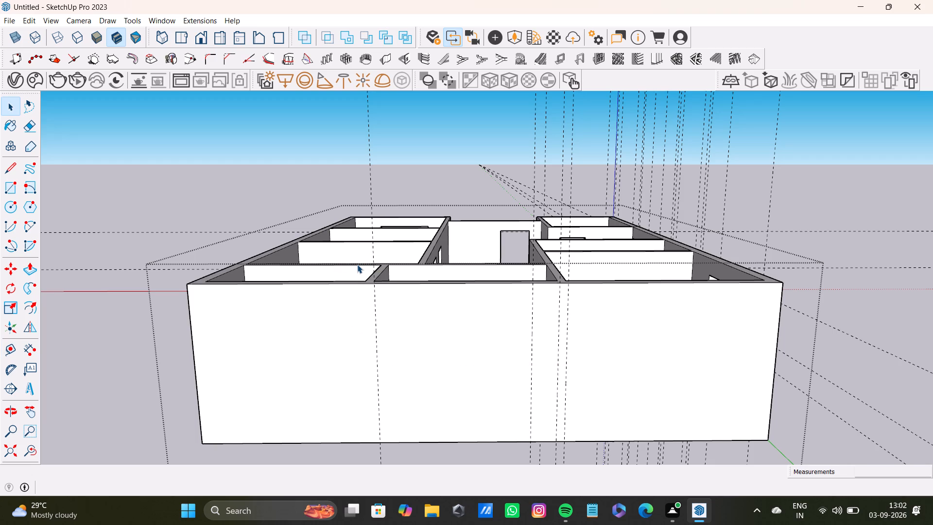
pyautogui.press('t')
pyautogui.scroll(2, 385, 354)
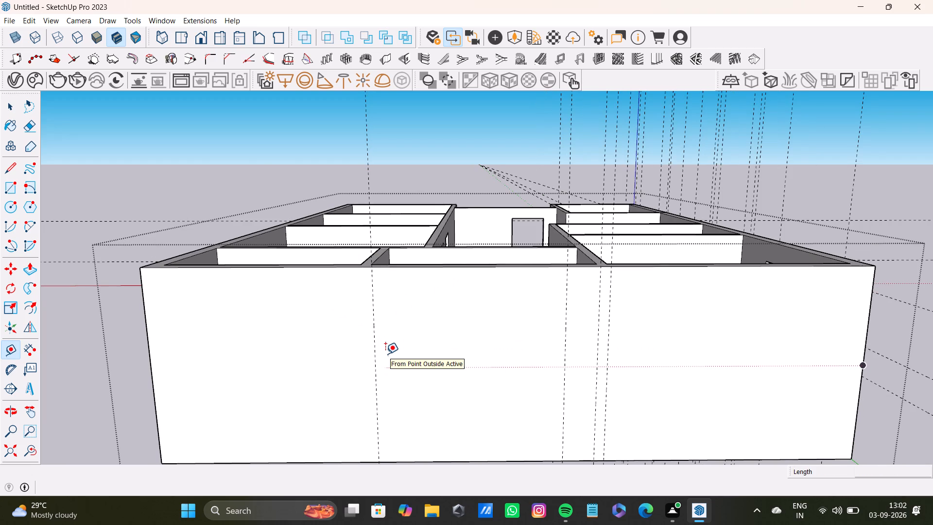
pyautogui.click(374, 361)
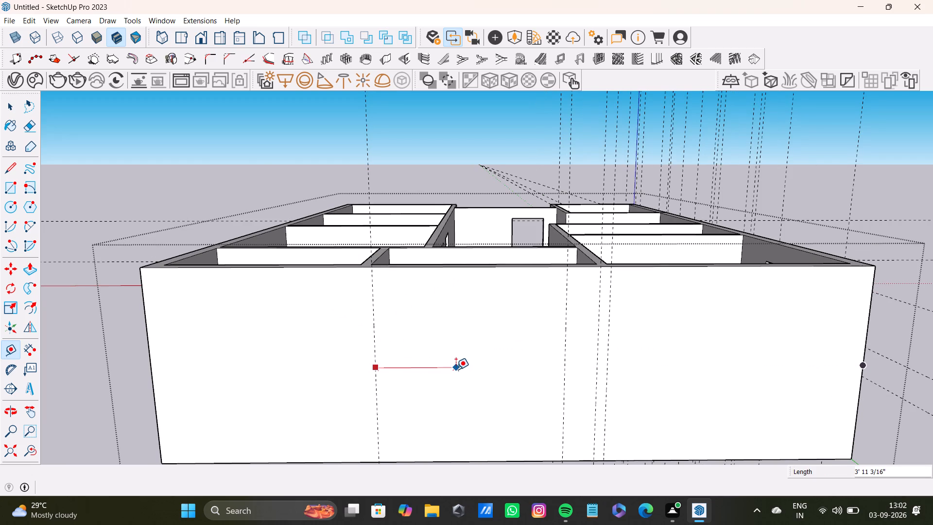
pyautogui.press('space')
# Place middle-room vertical guides about 2' 7 3/16" in from the far partition guide and 2' 10 3/8" in from the guide nearest the corner room.
pyautogui.press('t')
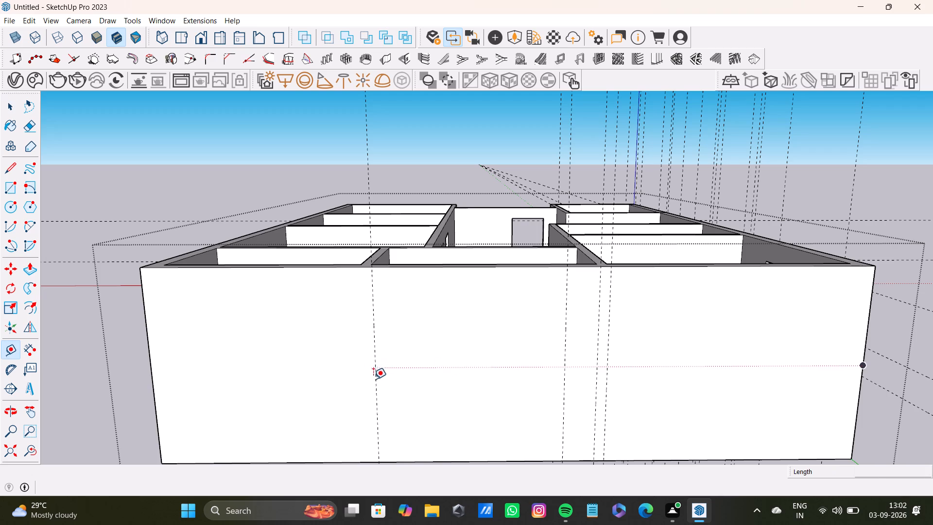
pyautogui.scroll(-4, 390, 393)
pyautogui.moveTo(413, 379); pyautogui.dragTo(407, 349, button='middle')
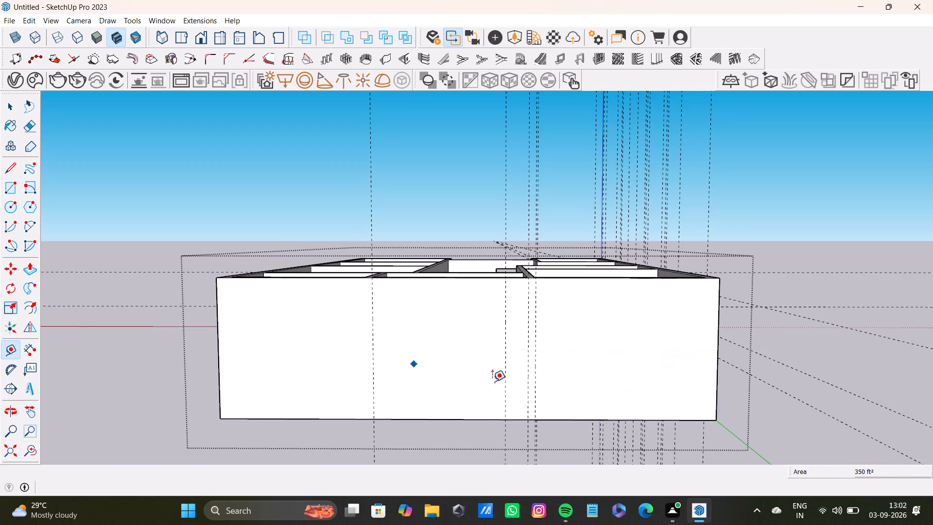
pyautogui.press('space')
pyautogui.press('t')
pyautogui.scroll(4, 364, 363)
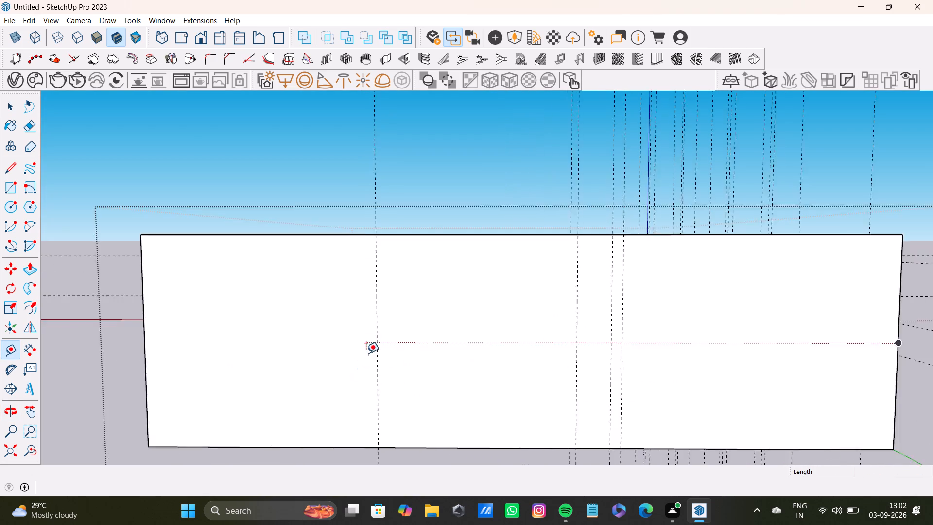
pyautogui.scroll(3, 366, 353)
pyautogui.moveTo(379, 350); pyautogui.dragTo(393, 349)
pyautogui.scroll(-4, 468, 358)
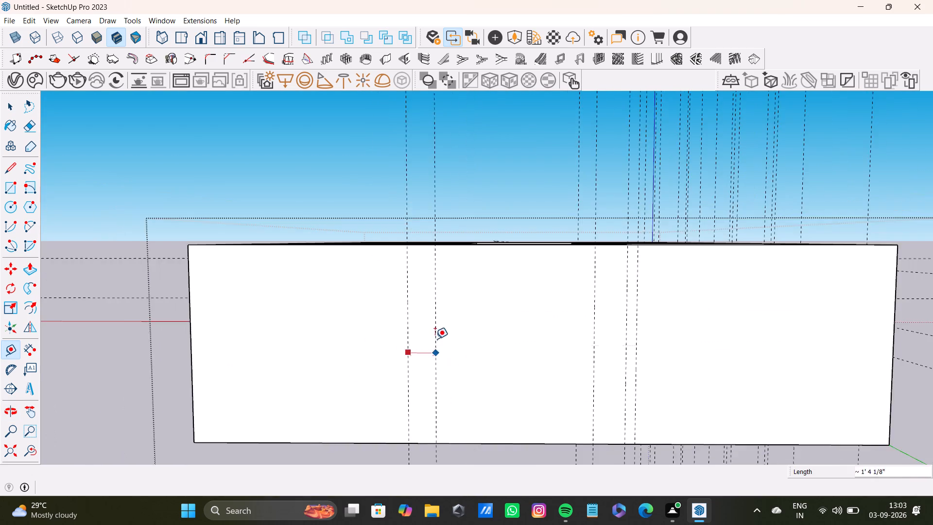
pyautogui.moveTo(435, 339); pyautogui.dragTo(418, 443, button='middle')
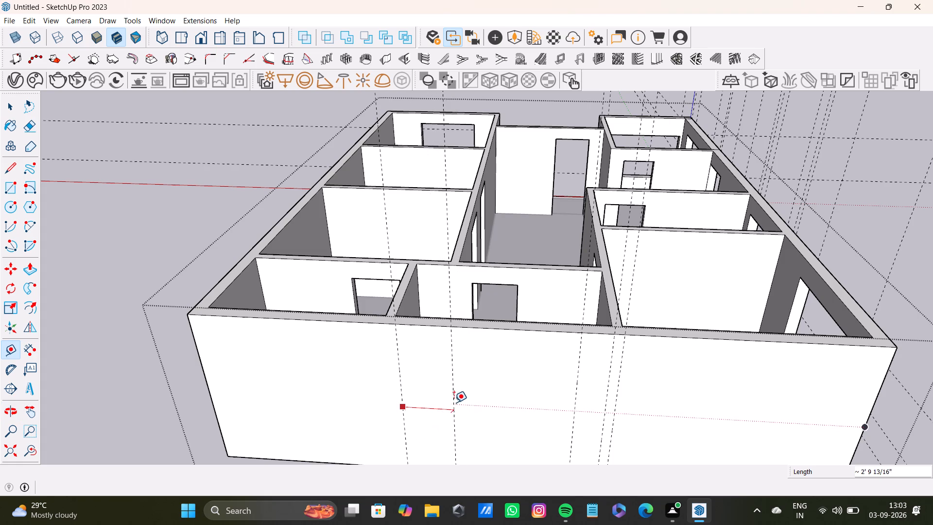
pyautogui.click(450, 401)
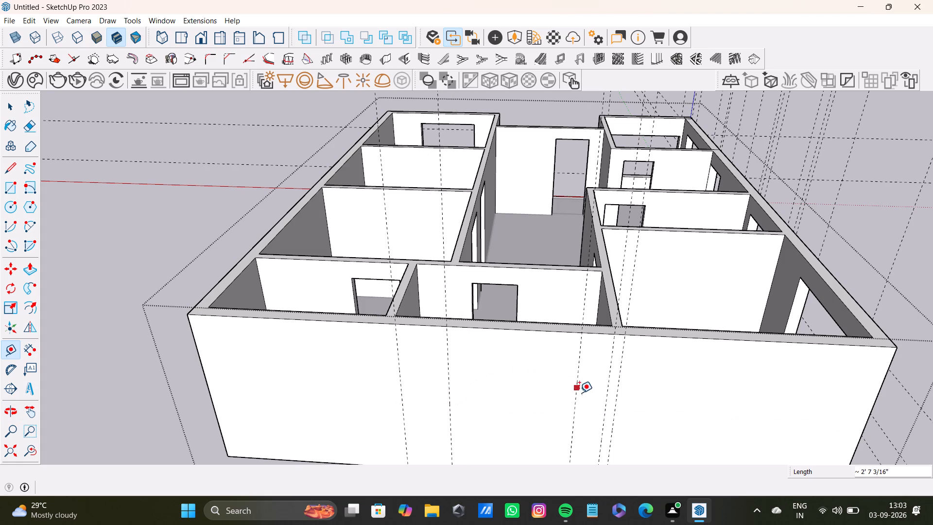
pyautogui.click(575, 398)
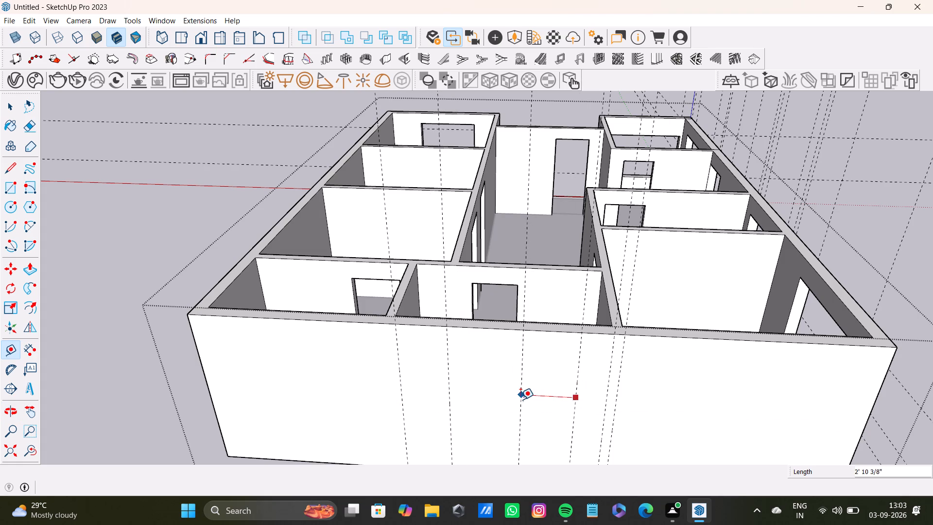
pyautogui.click(518, 400)
# Place horizontal guides on the end wall about 5' and about 6 15/16" below its top edge.
pyautogui.scroll(-4, 449, 358)
pyautogui.moveTo(466, 395); pyautogui.dragTo(466, 421, button='middle')
pyautogui.moveTo(466, 421); pyautogui.dragTo(472, 376, button='middle')
pyautogui.click(490, 280)
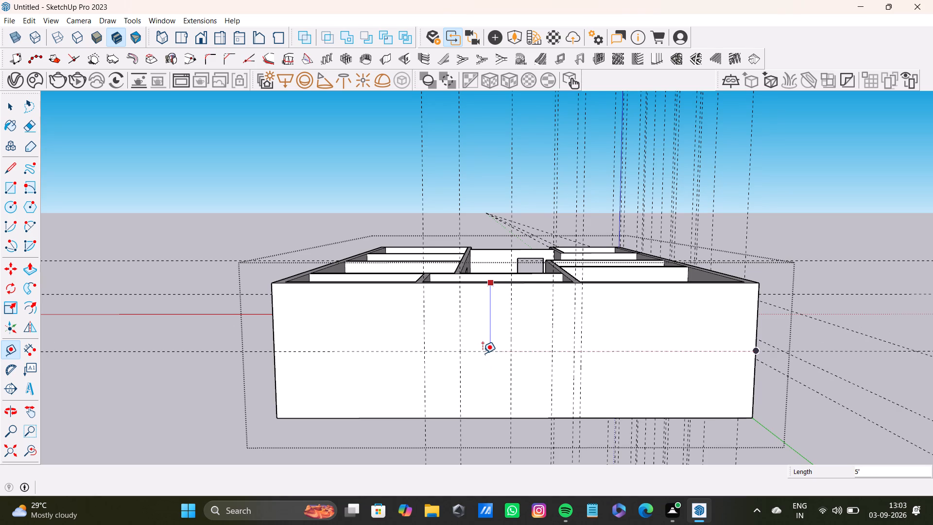
pyautogui.click(483, 356)
pyautogui.click(493, 280)
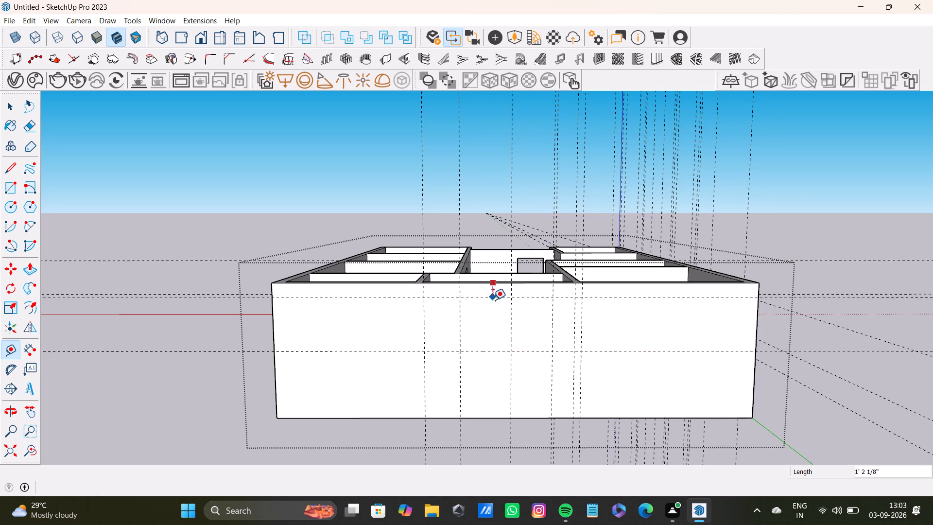
pyautogui.click(496, 291)
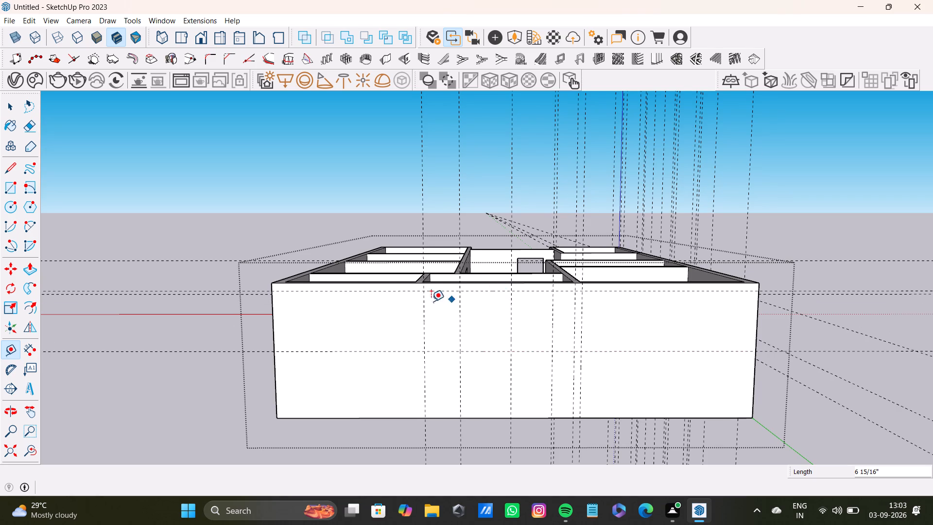
# Place a vertical guide about 8 5/8" beyond the middle room's far partition guide to mark the partition's other face.
pyautogui.scroll(-4, 431, 301)
pyautogui.moveTo(425, 323); pyautogui.dragTo(515, 339, button='middle')
pyautogui.scroll(8, 502, 328)
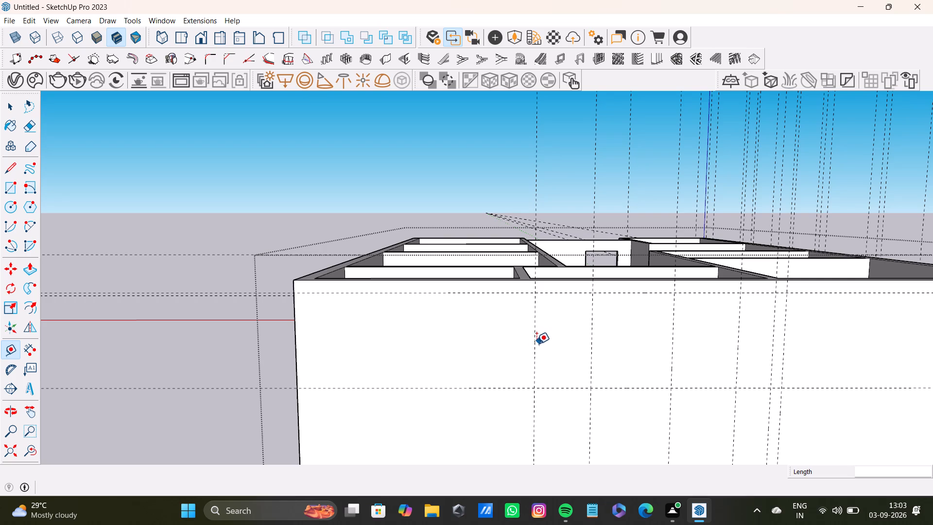
pyautogui.click(531, 351)
pyautogui.press('space')
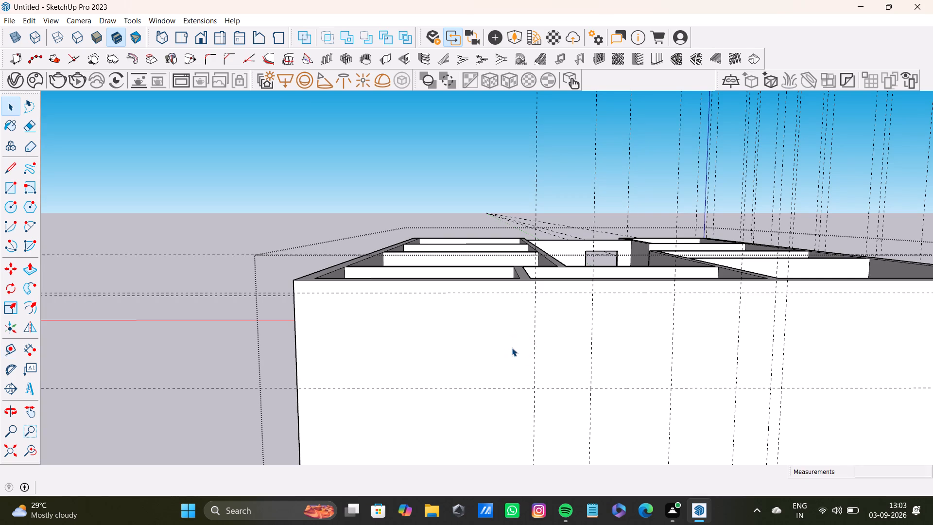
pyautogui.press('t')
pyautogui.click(536, 349)
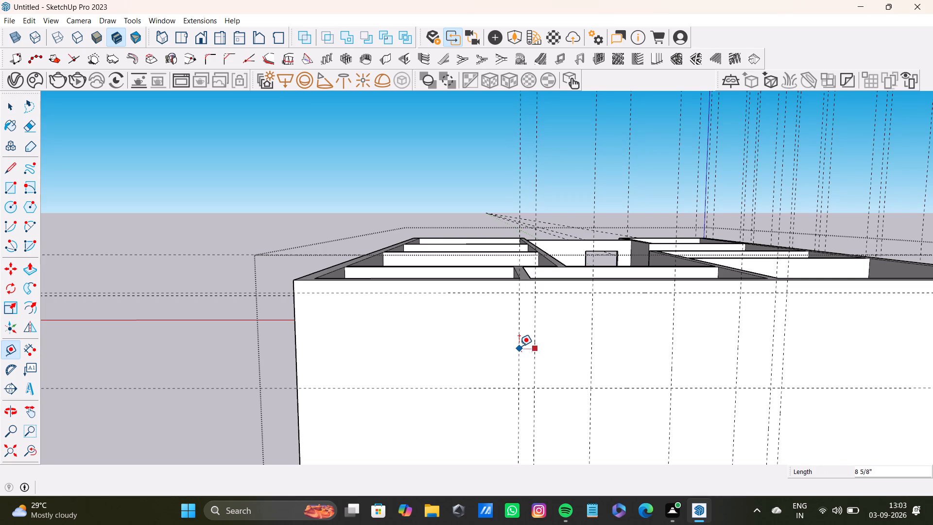
pyautogui.click(520, 347)
# Place a vertical guide about 9 3/16" in from the end wall's far corner to mark the outer wall thickness.
pyautogui.moveTo(514, 357); pyautogui.dragTo(472, 426, button='middle')
pyautogui.scroll(-4, 472, 426)
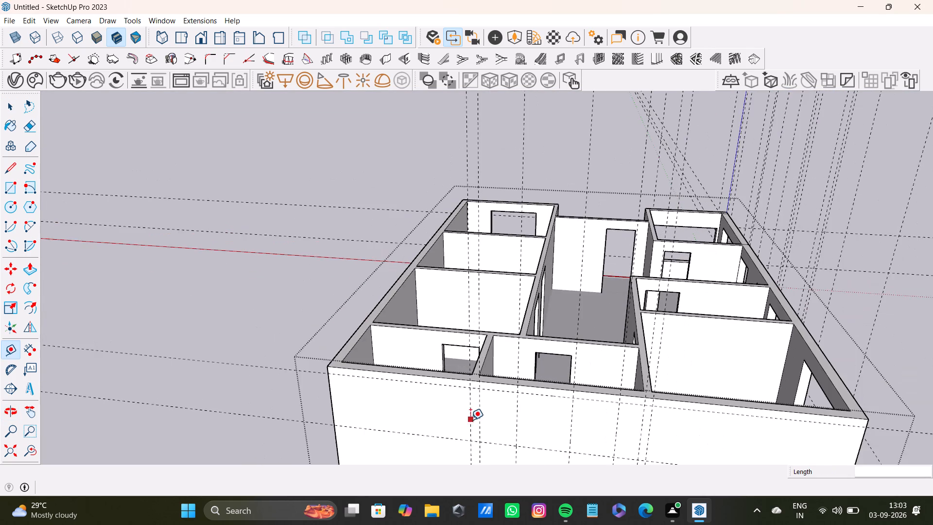
pyautogui.keyDown('shift'); pyautogui.moveTo(470, 420); pyautogui.dragTo(504, 400, button='middle'); pyautogui.keyUp('shift')
pyautogui.scroll(7, 375, 361)
pyautogui.moveTo(385, 389); pyautogui.dragTo(416, 384, button='middle')
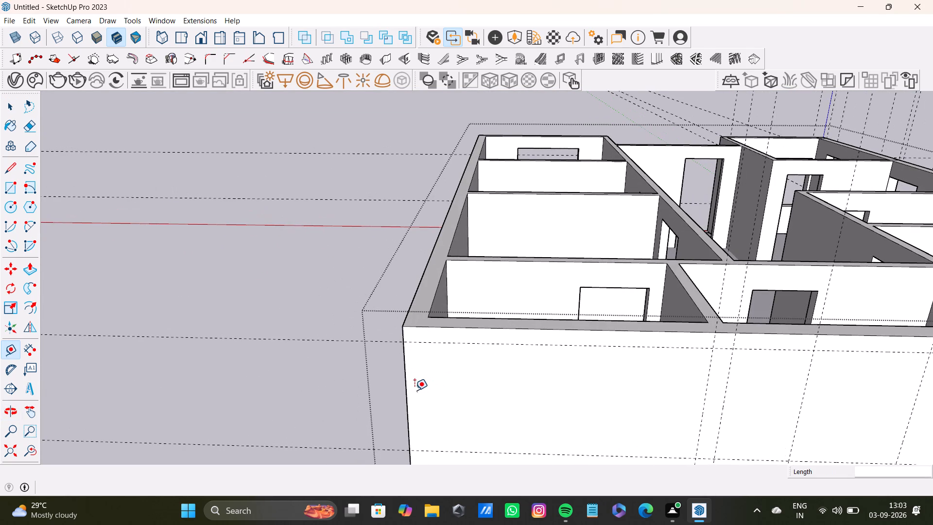
pyautogui.click(406, 402)
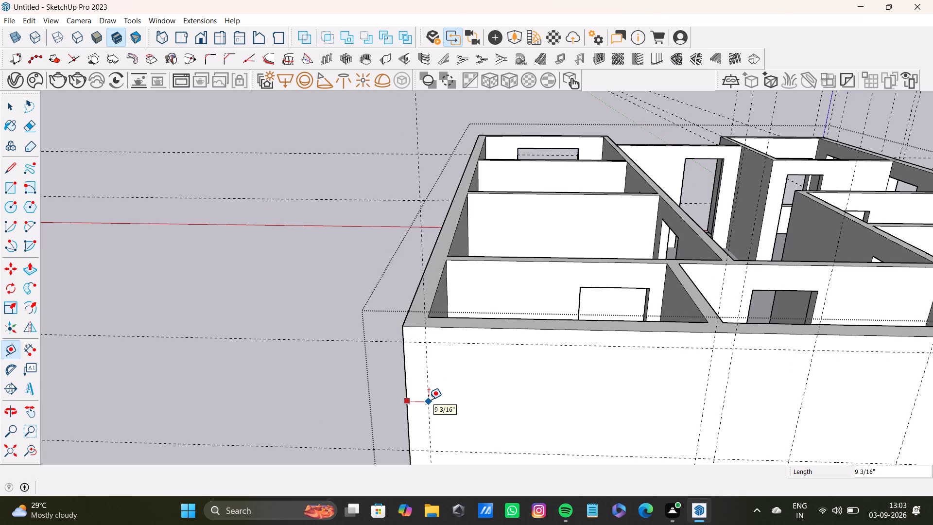
pyautogui.click(432, 402)
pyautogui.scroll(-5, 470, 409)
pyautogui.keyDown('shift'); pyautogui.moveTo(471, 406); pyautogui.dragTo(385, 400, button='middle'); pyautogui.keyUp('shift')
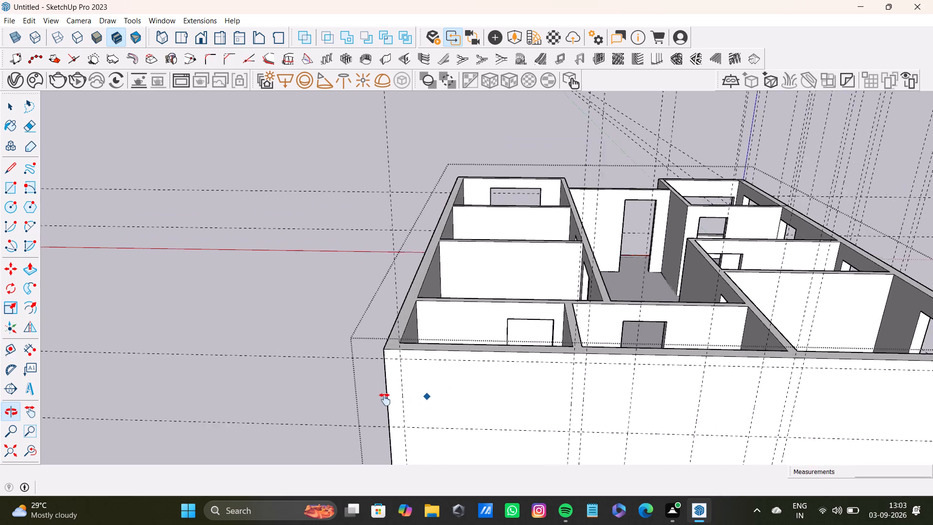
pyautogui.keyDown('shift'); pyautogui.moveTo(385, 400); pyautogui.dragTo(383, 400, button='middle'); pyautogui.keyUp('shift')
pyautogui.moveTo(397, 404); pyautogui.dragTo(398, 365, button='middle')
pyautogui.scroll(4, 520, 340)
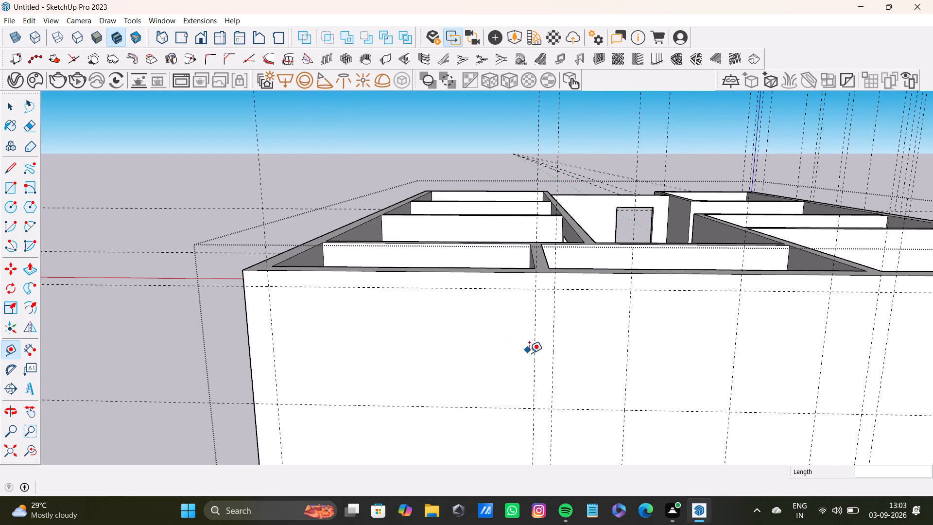
# Place corner-room vertical guides on the end wall, one about 1' 7 1/16" in from the partition guide, the others inward from both sides.
pyautogui.click(533, 360)
pyautogui.click(490, 357)
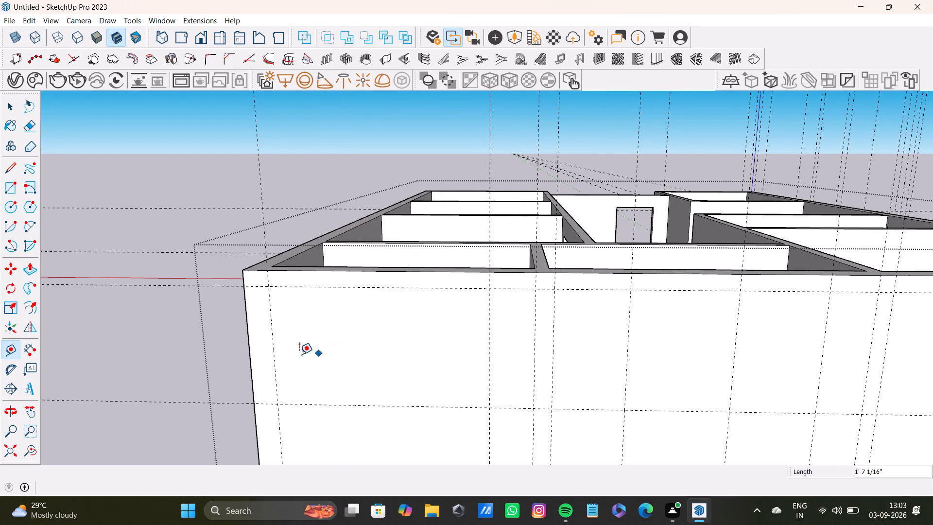
pyautogui.click(274, 364)
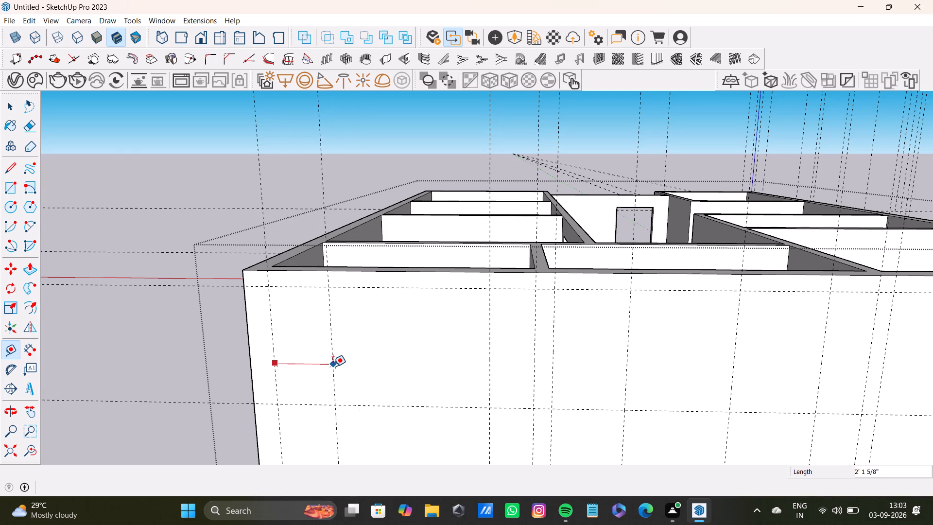
pyautogui.moveTo(320, 367); pyautogui.dragTo(327, 367)
pyautogui.click(489, 379)
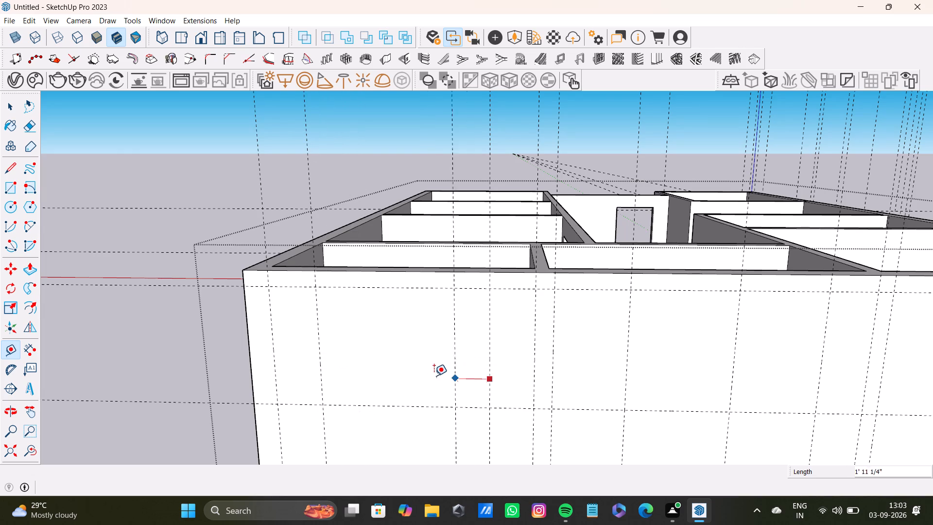
pyautogui.click(431, 375)
pyautogui.click(318, 371)
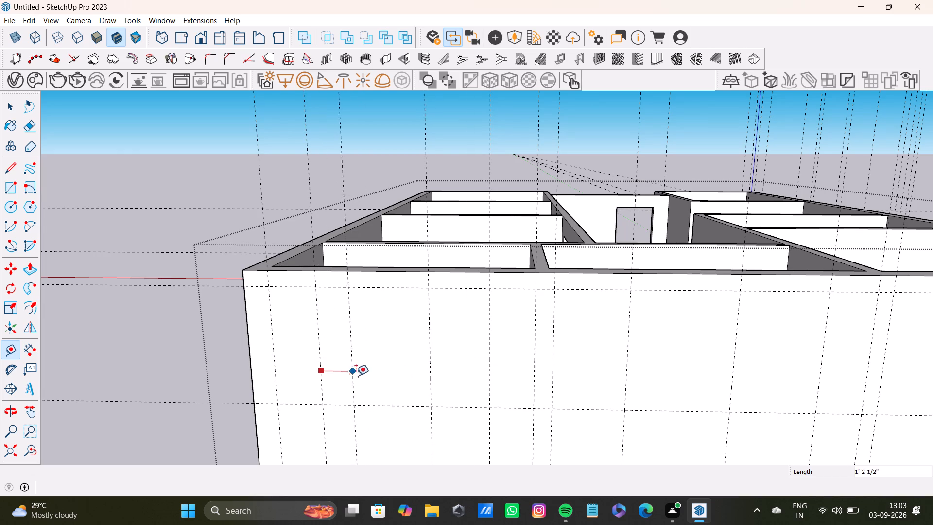
pyautogui.click(336, 371)
# Place a horizontal guide on the end wall a short way above the 5' guide to mark the window sill line.
pyautogui.scroll(-3, 370, 390)
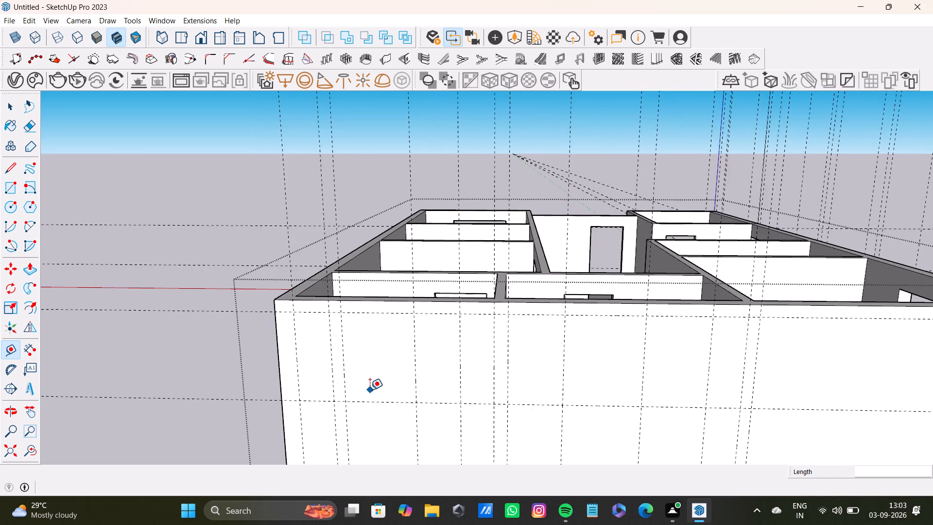
pyautogui.scroll(-3, 370, 390)
pyautogui.keyDown('shift'); pyautogui.moveTo(373, 386); pyautogui.dragTo(369, 405, button='middle'); pyautogui.keyUp('shift')
pyautogui.moveTo(369, 402); pyautogui.dragTo(381, 348, button='middle')
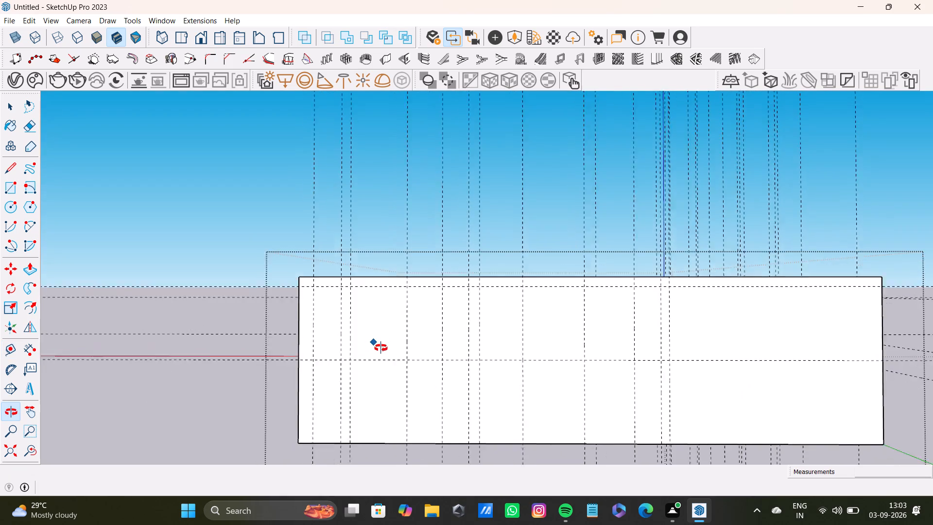
pyautogui.moveTo(381, 348); pyautogui.dragTo(357, 417, button='middle')
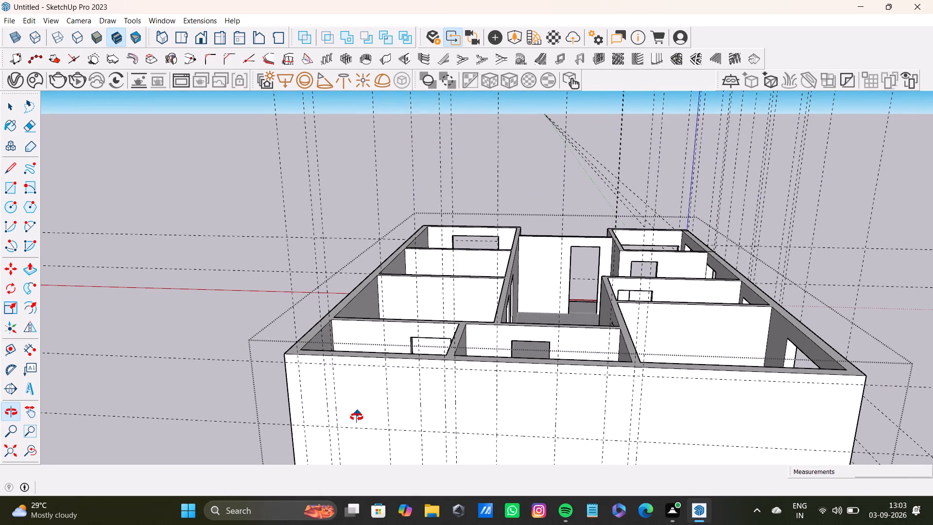
pyautogui.moveTo(357, 417); pyautogui.dragTo(365, 381, button='middle')
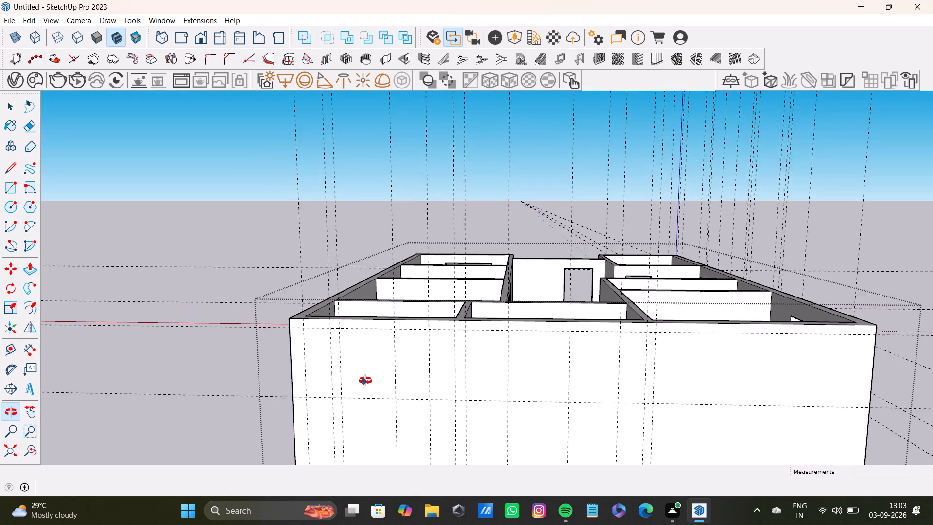
pyautogui.moveTo(365, 381); pyautogui.dragTo(366, 378, button='middle')
pyautogui.click(378, 394)
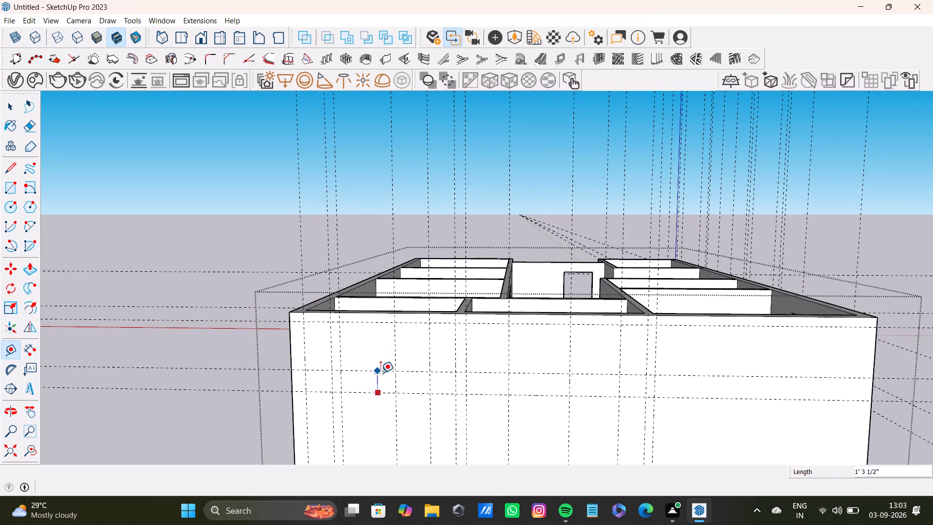
pyautogui.click(381, 375)
# Draw window rectangles for the corner and middle rooms between their inner vertical guides, from the top horizontal guide to the raised sill guide.
pyautogui.press('r')
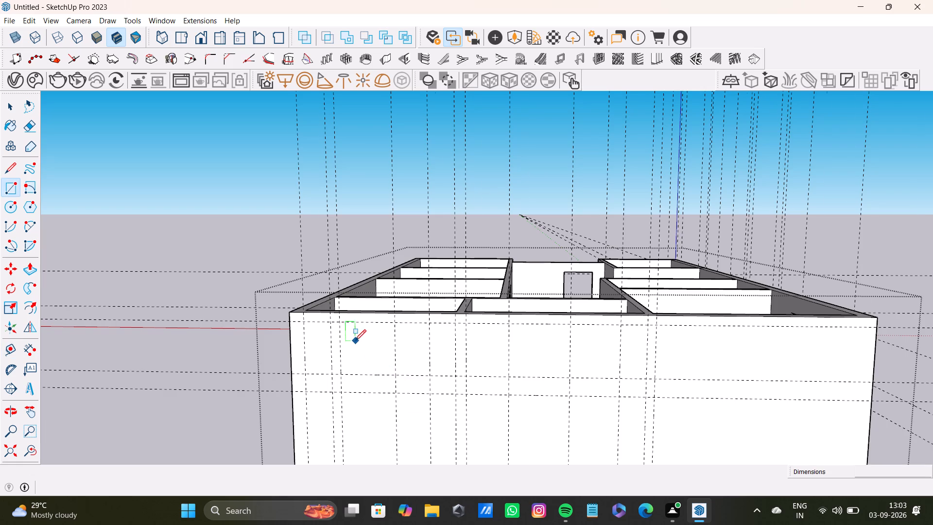
pyautogui.scroll(7, 355, 341)
pyautogui.click(325, 300)
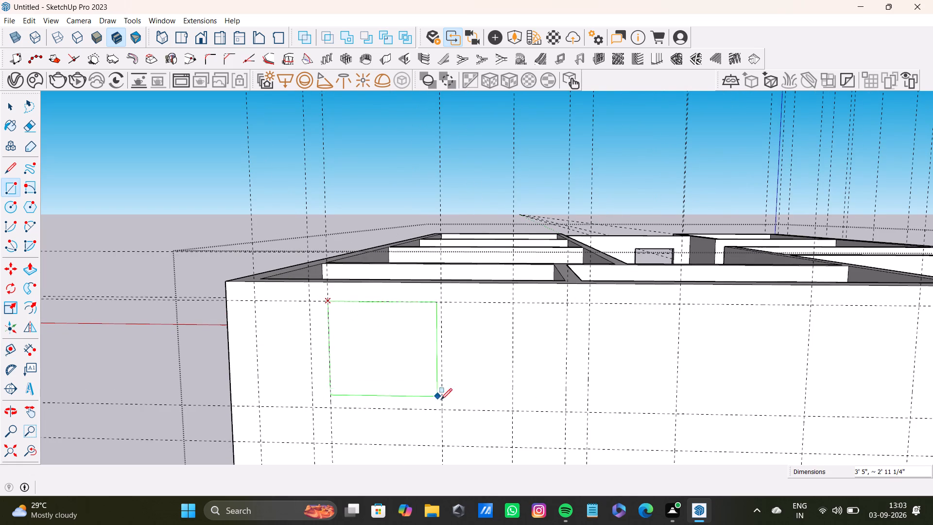
pyautogui.click(442, 409)
pyautogui.scroll(-7, 442, 408)
pyautogui.keyDown('shift'); pyautogui.moveTo(447, 395); pyautogui.dragTo(364, 380, button='middle'); pyautogui.keyUp('shift')
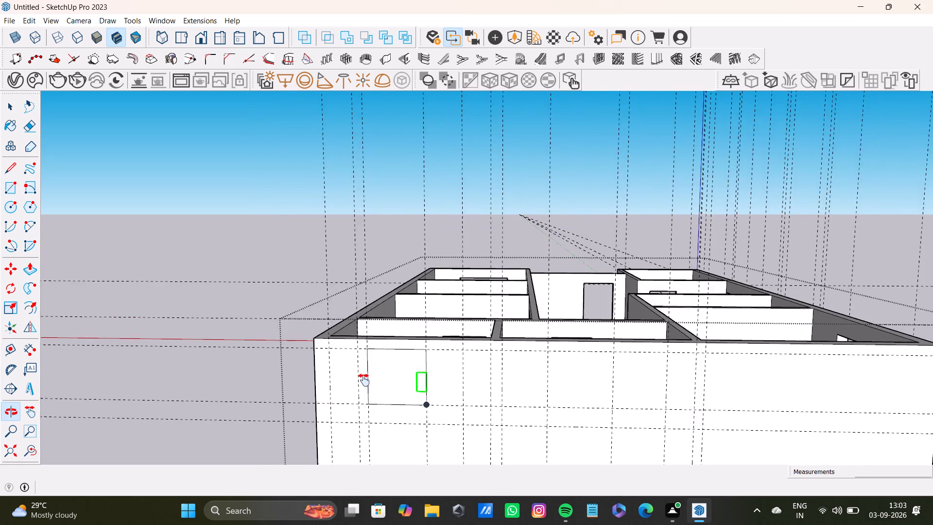
pyautogui.keyDown('shift'); pyautogui.moveTo(364, 380); pyautogui.dragTo(355, 380, button='middle'); pyautogui.keyUp('shift')
pyautogui.scroll(3, 467, 367)
pyautogui.click(472, 331)
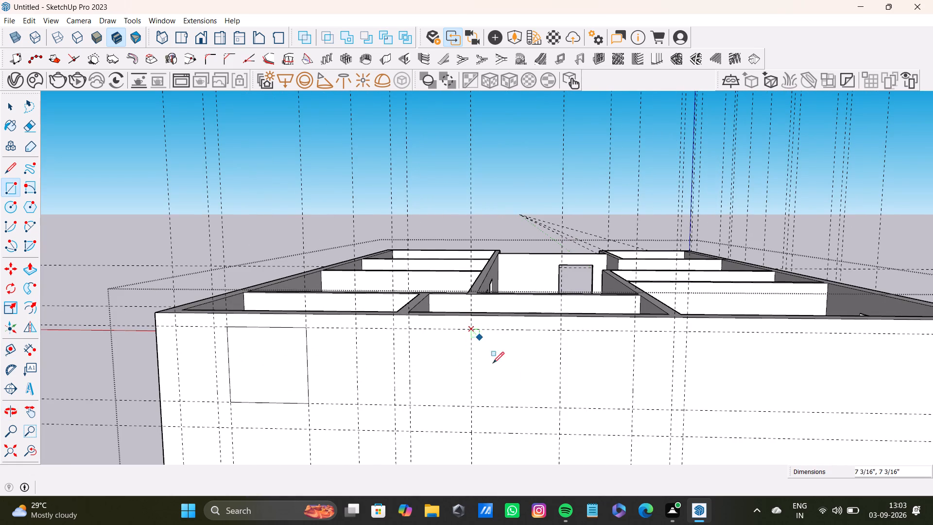
pyautogui.click(559, 409)
# Push both window rectangles 9" through the end wall to cut the corner-room and middle-room openings.
pyautogui.scroll(-9, 482, 386)
pyautogui.moveTo(467, 368); pyautogui.dragTo(464, 350, button='middle')
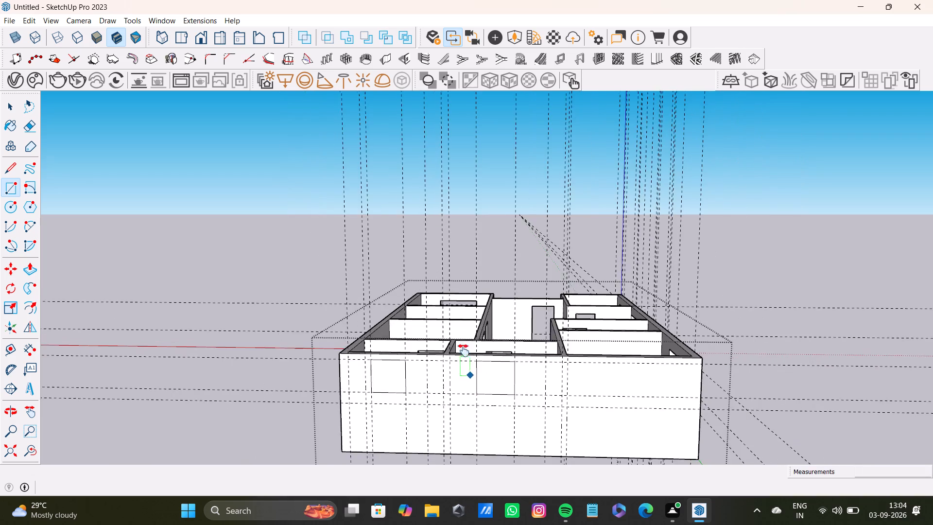
pyautogui.moveTo(464, 350); pyautogui.dragTo(468, 297, button='middle')
pyautogui.scroll(3, 468, 307)
pyautogui.scroll(2, 398, 326)
pyautogui.scroll(3, 323, 327)
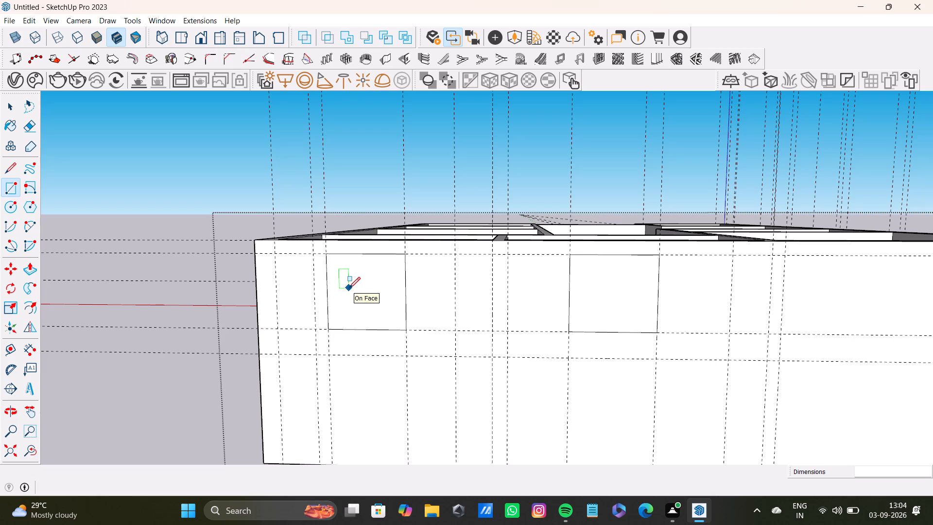
pyautogui.moveTo(370, 293); pyautogui.dragTo(375, 340, button='middle')
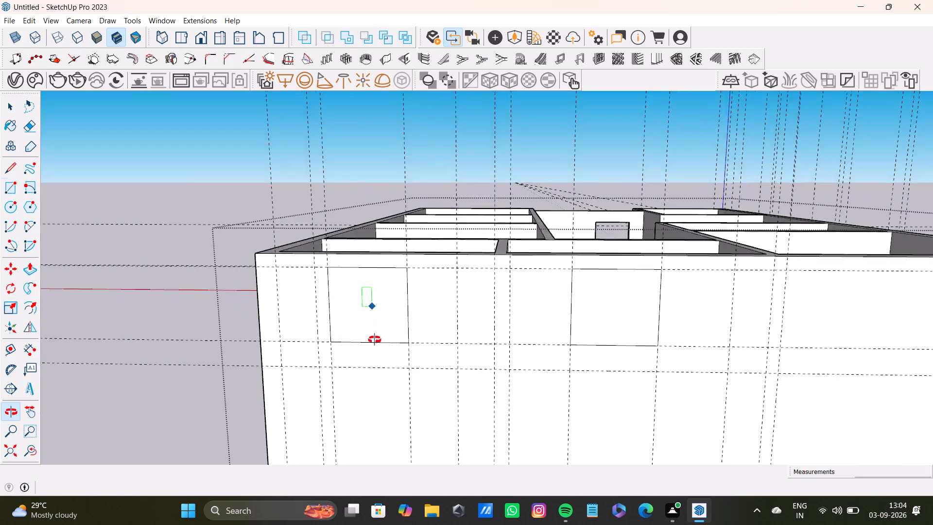
pyautogui.moveTo(375, 340); pyautogui.dragTo(340, 414, button='middle')
pyautogui.press('space')
pyautogui.click(341, 390)
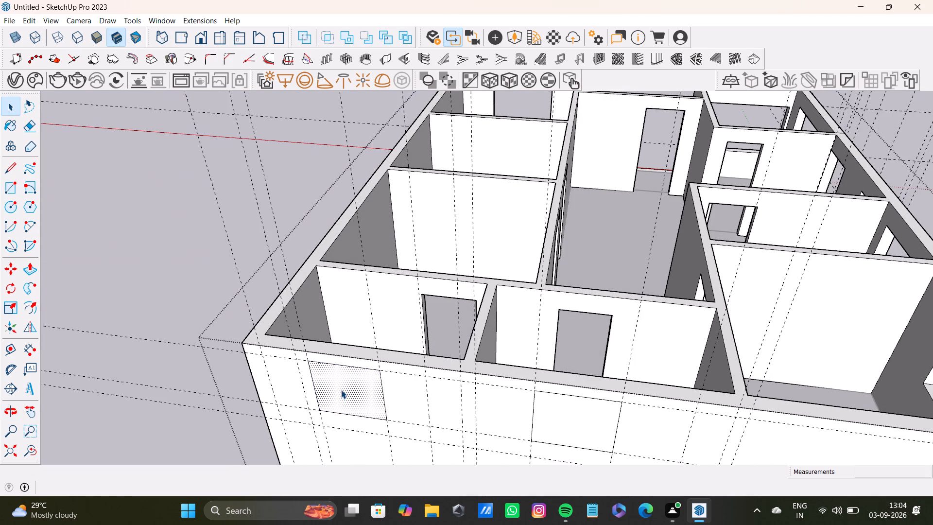
pyautogui.press('p')
pyautogui.moveTo(343, 389); pyautogui.dragTo(391, 356)
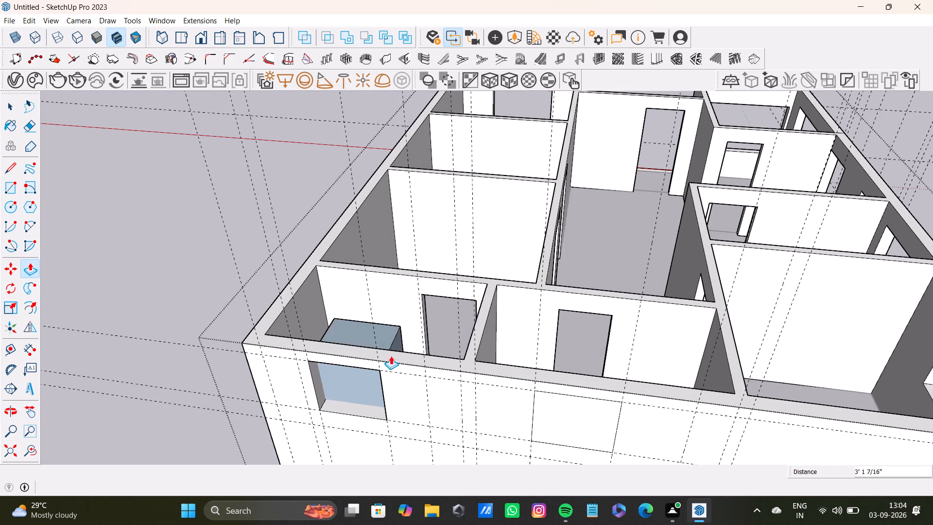
pyautogui.moveTo(391, 356); pyautogui.dragTo(399, 350)
pyautogui.moveTo(567, 408); pyautogui.dragTo(581, 378)
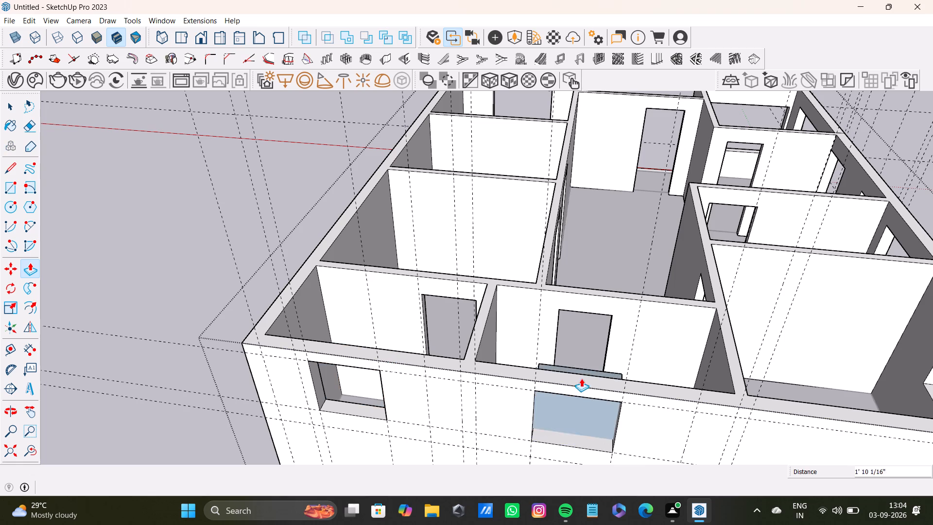
pyautogui.moveTo(581, 378); pyautogui.dragTo(586, 373)
# Examine the model's outer walls from all sides to check the window openings room by room.
pyautogui.scroll(-5, 454, 428)
pyautogui.moveTo(440, 409); pyautogui.dragTo(466, 279, button='middle')
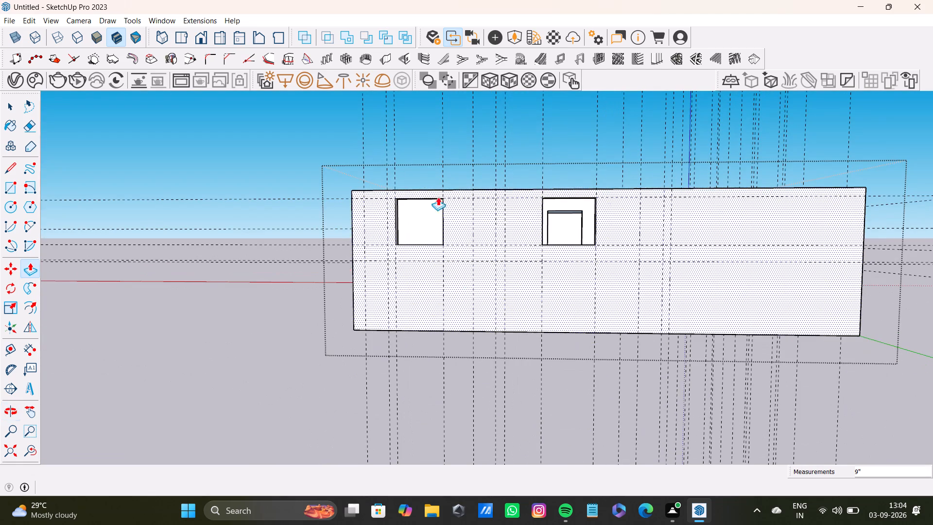
pyautogui.scroll(-8, 379, 166)
pyautogui.keyDown('shift'); pyautogui.moveTo(425, 243); pyautogui.dragTo(376, 344, button='middle'); pyautogui.keyUp('shift')
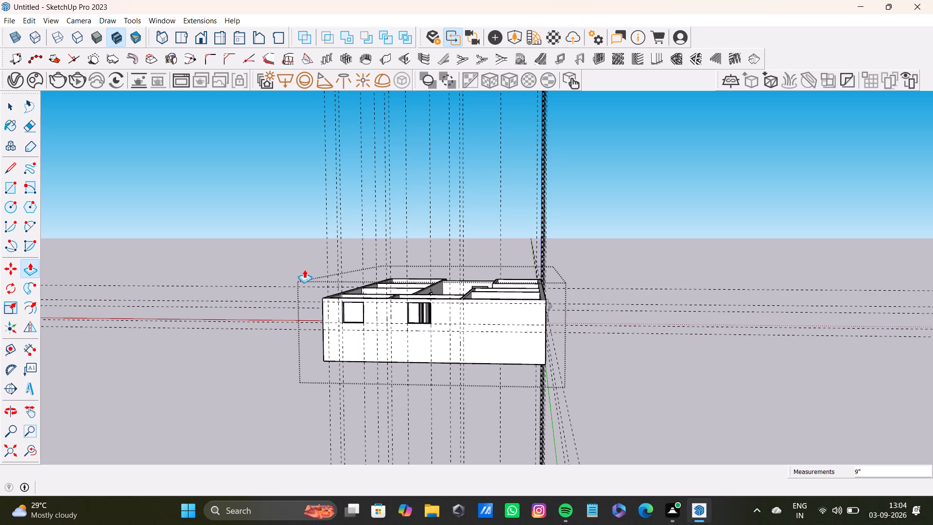
pyautogui.scroll(-7, 338, 279)
pyautogui.moveTo(353, 303); pyautogui.dragTo(515, 385, button='middle')
pyautogui.scroll(6, 424, 358)
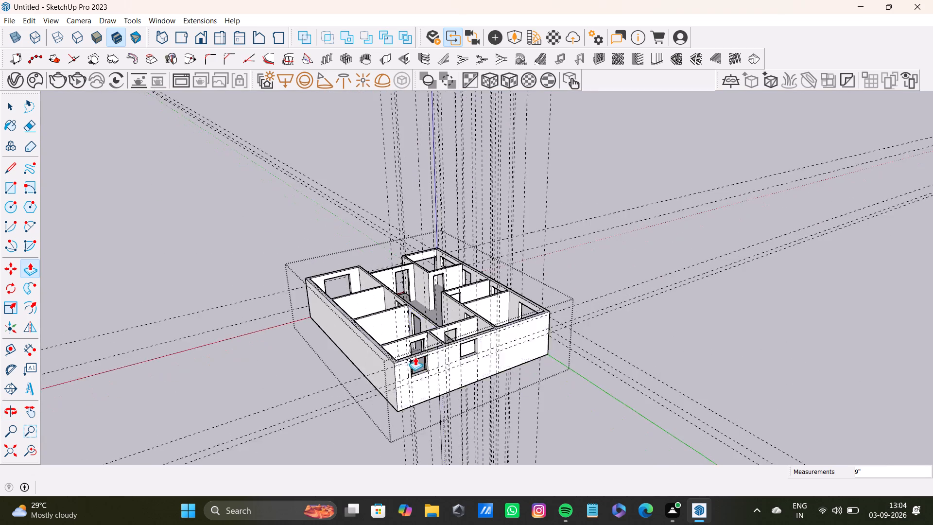
pyautogui.scroll(6, 415, 357)
pyautogui.moveTo(415, 356); pyautogui.dragTo(622, 437, button='middle')
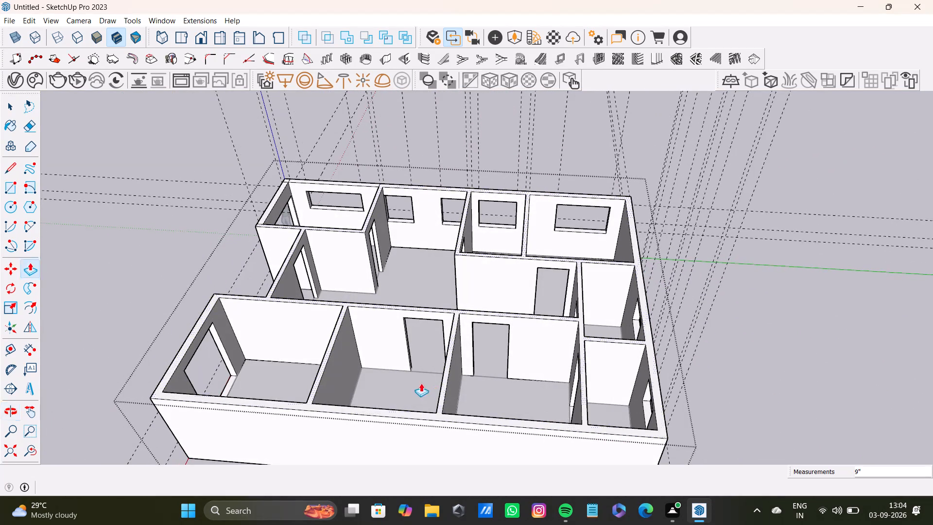
pyautogui.scroll(-3, 428, 406)
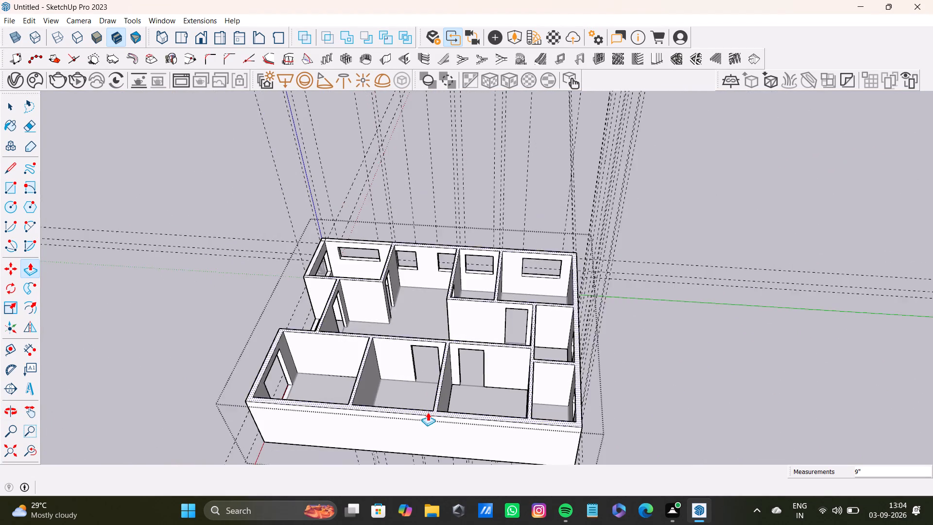
pyautogui.scroll(-4, 428, 412)
pyautogui.moveTo(414, 423); pyautogui.dragTo(433, 289, button='middle')
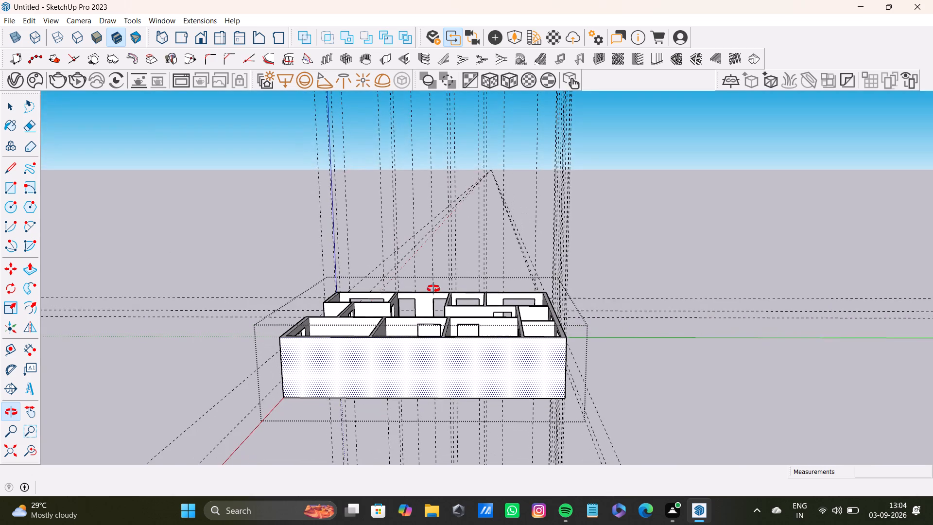
pyautogui.moveTo(433, 289); pyautogui.dragTo(433, 286, button='middle')
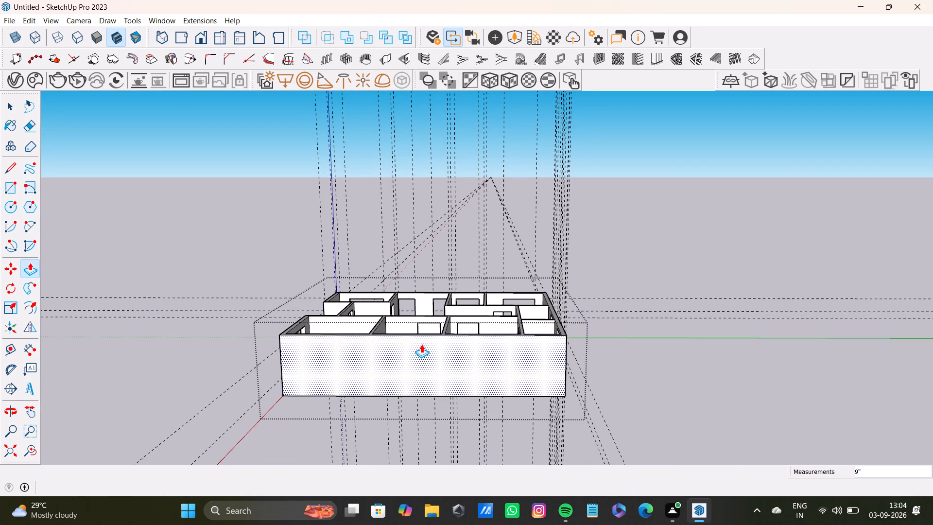
pyautogui.moveTo(510, 333); pyautogui.dragTo(161, 341, button='middle')
pyautogui.scroll(4, 449, 316)
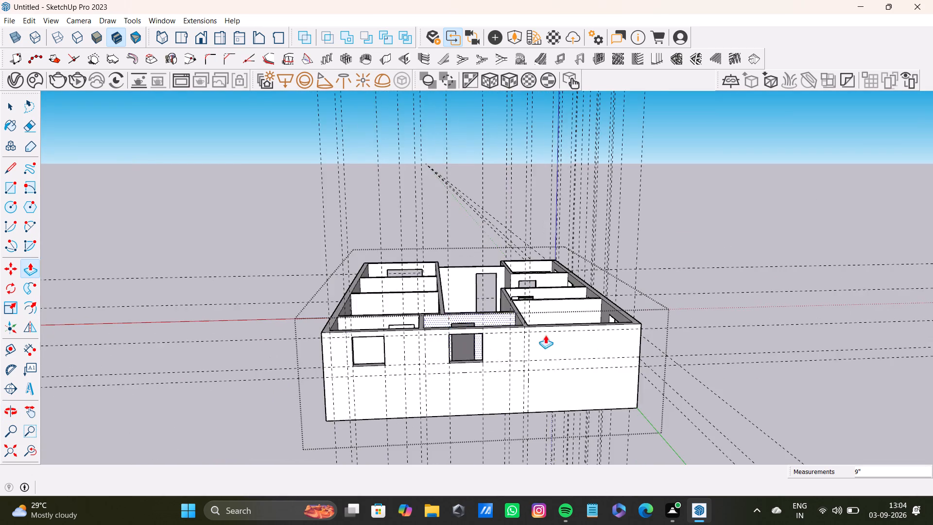
pyautogui.moveTo(603, 335); pyautogui.dragTo(174, 340, button='middle')
pyautogui.scroll(7, 235, 305)
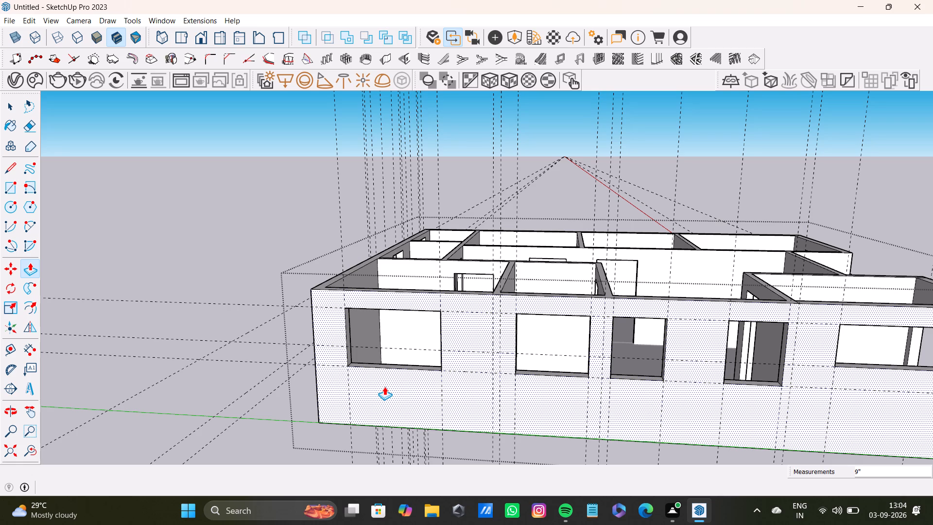
# Measure the long wall's corner window from the wall base to its sill and from the wall top to its head.
pyautogui.press('space')
pyautogui.press('t')
pyautogui.scroll(2, 376, 448)
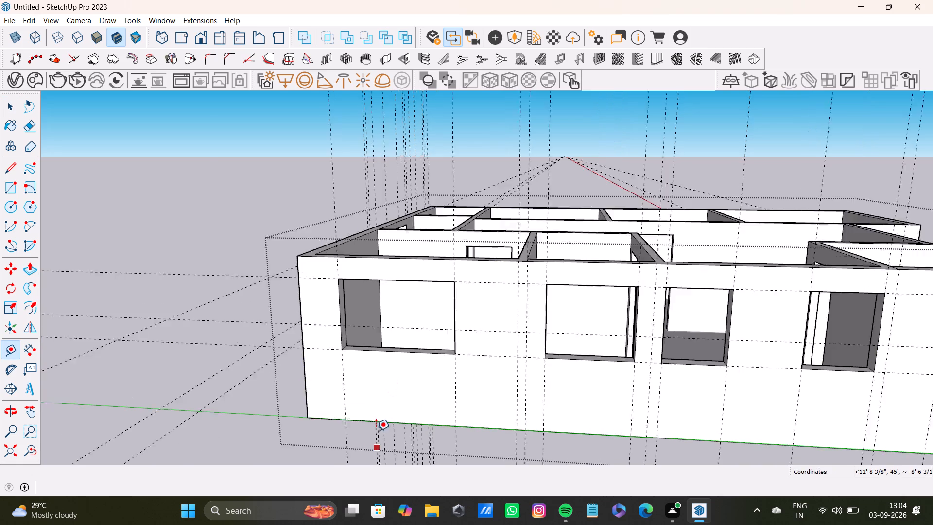
pyautogui.scroll(5, 376, 431)
pyautogui.click(405, 413)
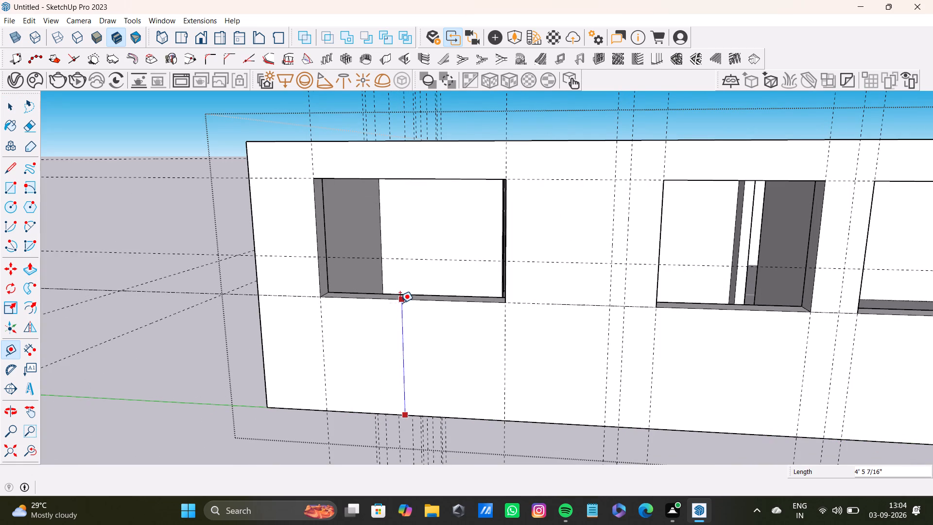
pyautogui.press('space')
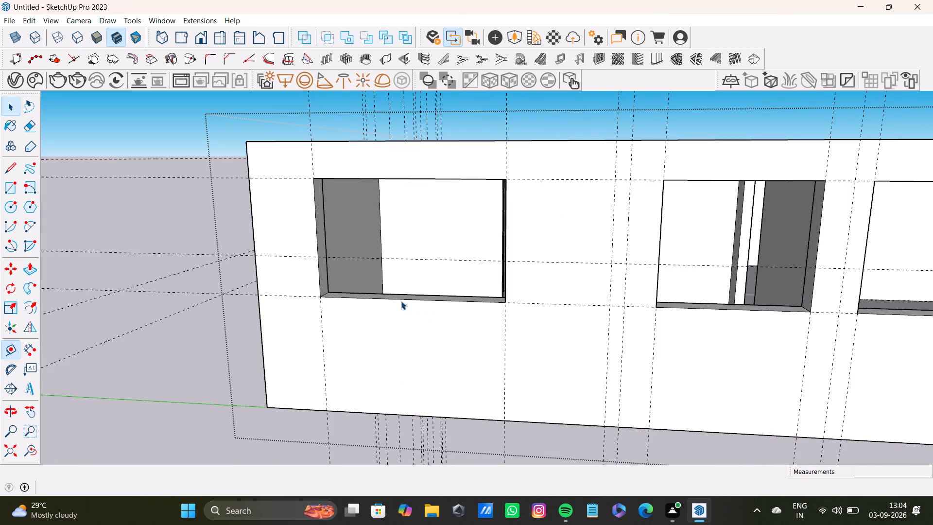
pyautogui.press('t')
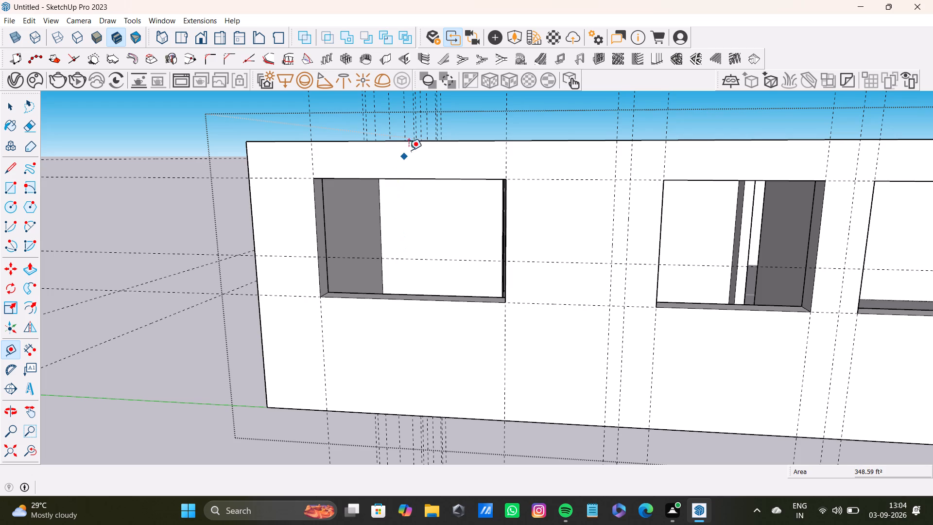
pyautogui.click(412, 140)
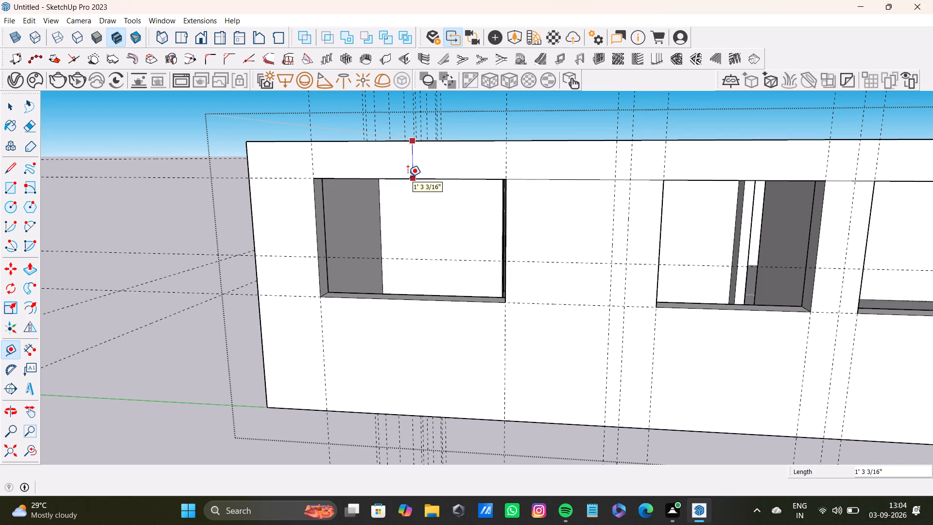
pyautogui.press('space')
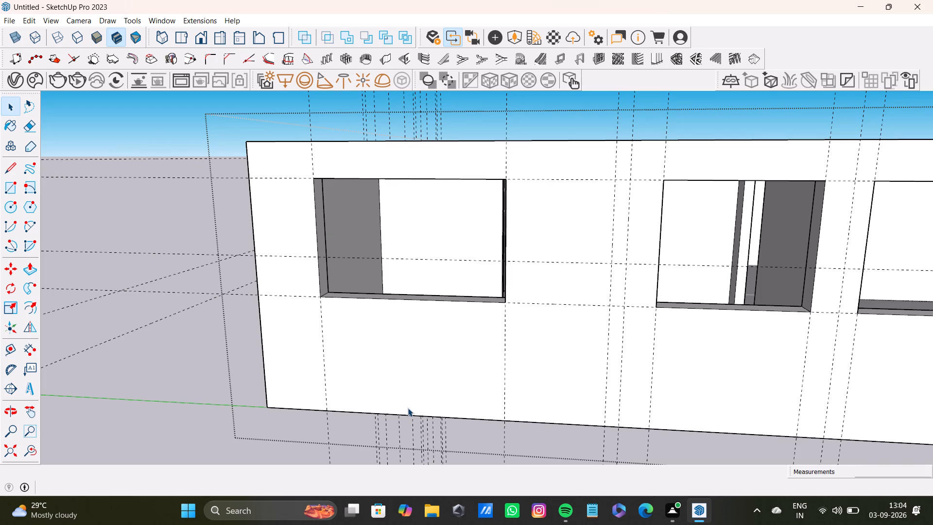
# Measure from the long wall's base up to the corner window's sill.
pyautogui.press('t')
pyautogui.click(419, 414)
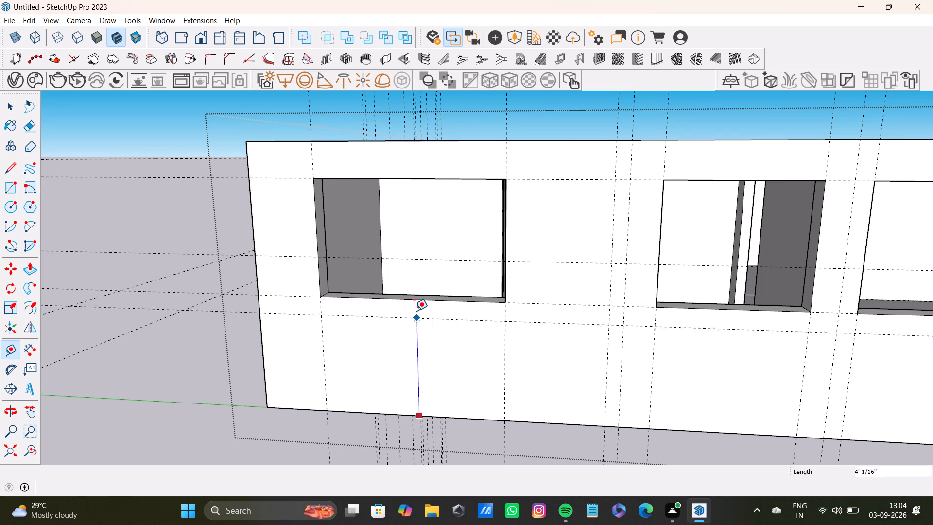
pyautogui.press('space')
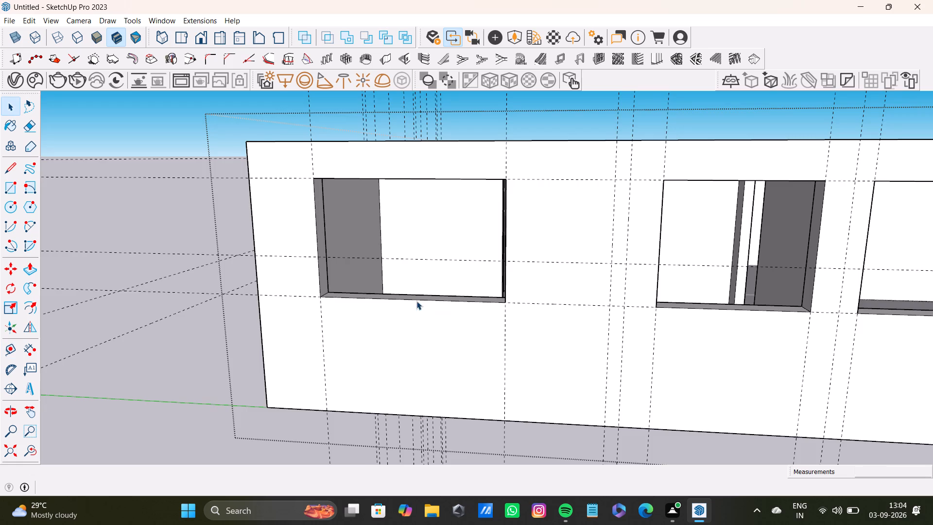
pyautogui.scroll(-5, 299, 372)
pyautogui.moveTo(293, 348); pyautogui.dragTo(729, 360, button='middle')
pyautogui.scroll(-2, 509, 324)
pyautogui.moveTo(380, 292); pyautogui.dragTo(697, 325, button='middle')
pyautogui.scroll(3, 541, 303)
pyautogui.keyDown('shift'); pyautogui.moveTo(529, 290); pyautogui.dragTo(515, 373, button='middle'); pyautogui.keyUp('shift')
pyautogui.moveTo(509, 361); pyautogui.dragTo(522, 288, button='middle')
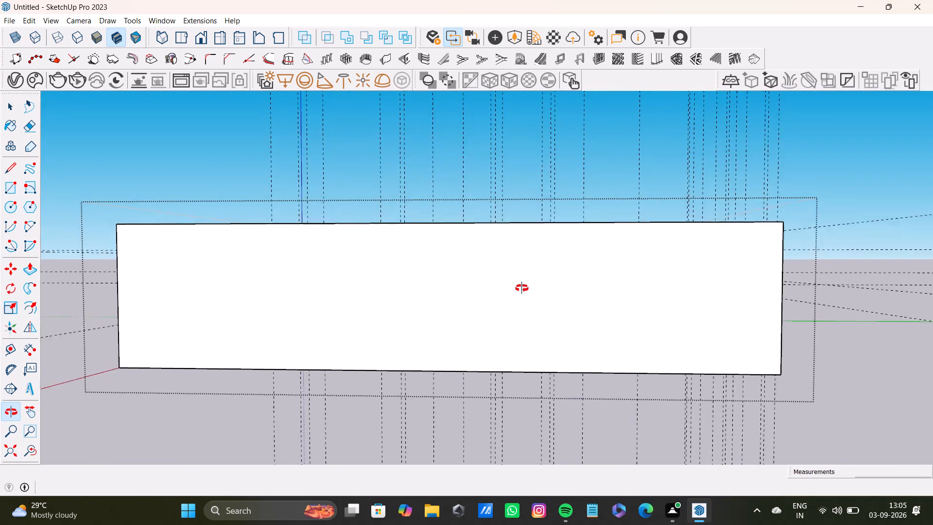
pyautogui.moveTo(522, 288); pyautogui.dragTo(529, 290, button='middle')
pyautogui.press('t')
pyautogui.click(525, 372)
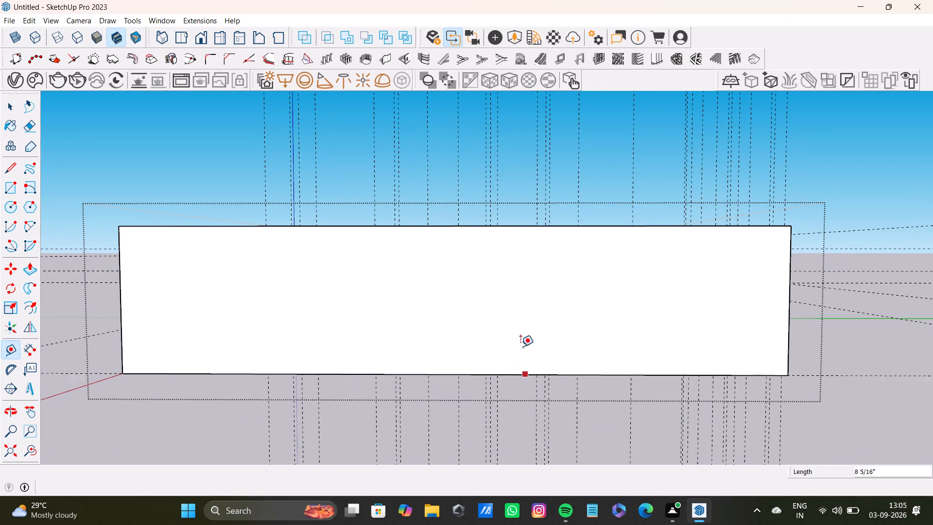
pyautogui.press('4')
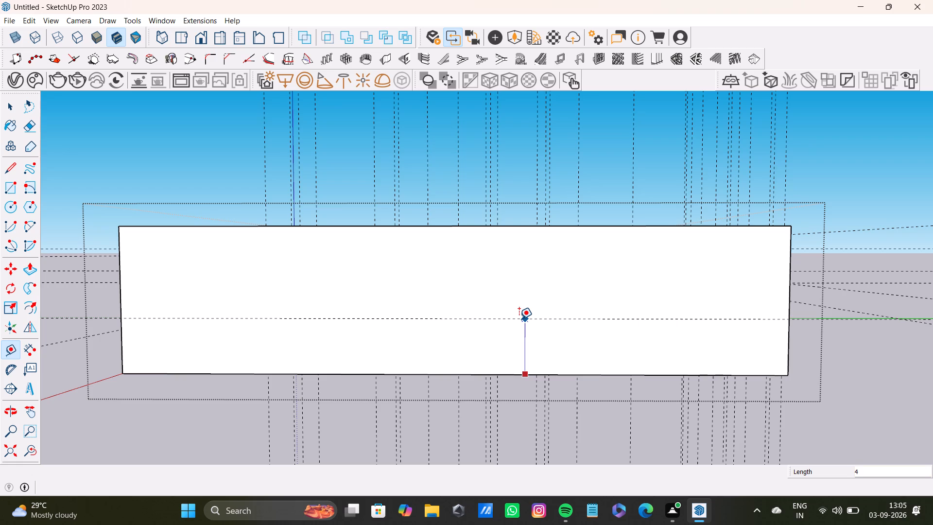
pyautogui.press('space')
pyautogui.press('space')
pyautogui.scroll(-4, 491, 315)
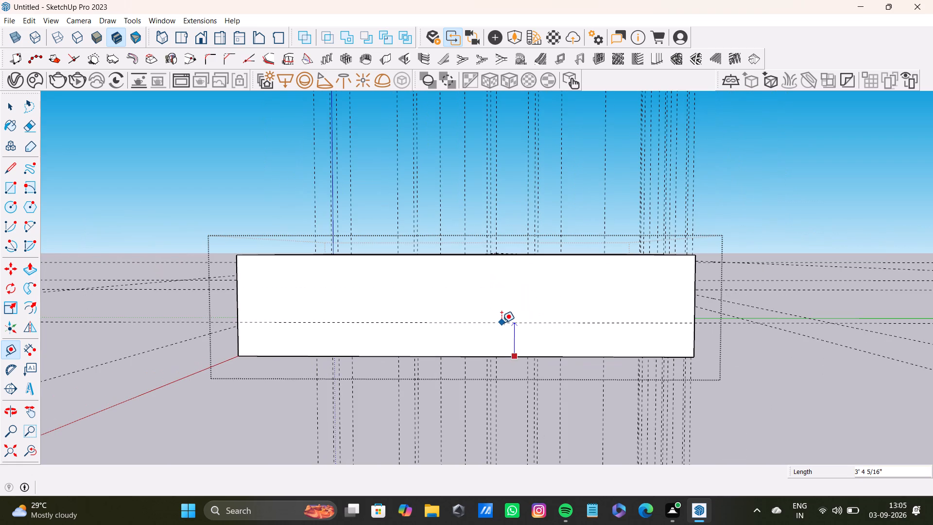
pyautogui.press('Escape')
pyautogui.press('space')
# Recheck the corner window's sill height from the base of the long wall.
pyautogui.moveTo(713, 343); pyautogui.dragTo(606, 352, button='middle')
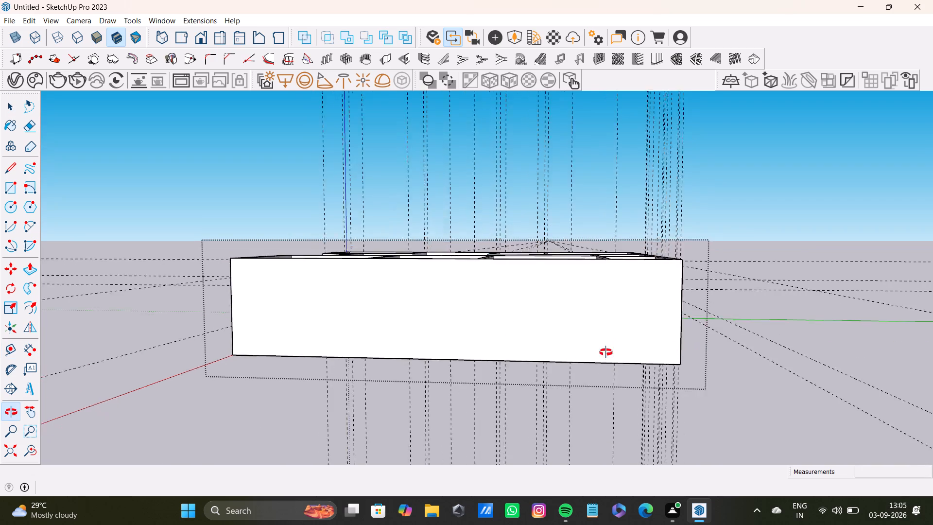
pyautogui.moveTo(606, 352); pyautogui.dragTo(286, 369, button='middle')
pyautogui.scroll(3, 600, 315)
pyautogui.moveTo(592, 313); pyautogui.dragTo(328, 330, button='middle')
pyautogui.press('t')
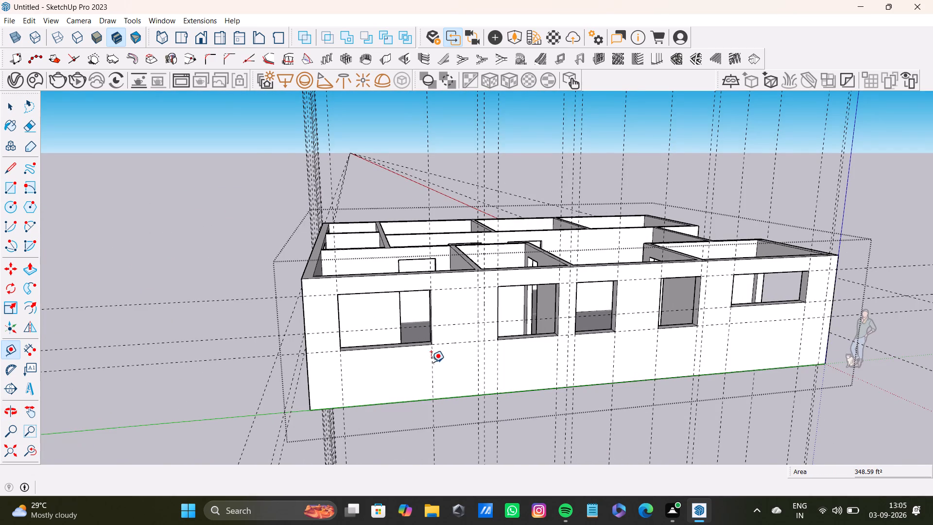
pyautogui.scroll(8, 427, 365)
pyautogui.moveTo(433, 396); pyautogui.dragTo(364, 390, button='middle')
pyautogui.moveTo(370, 388); pyautogui.dragTo(401, 356, button='middle')
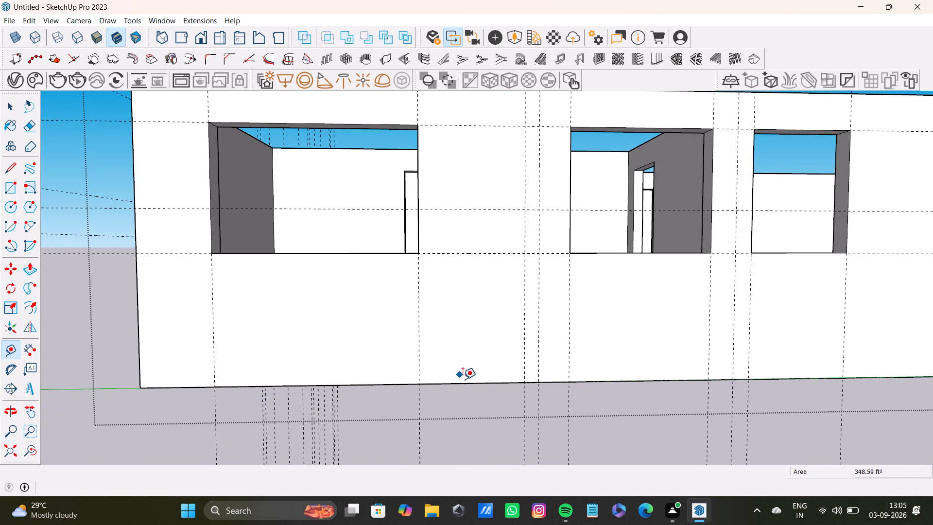
pyautogui.click(464, 382)
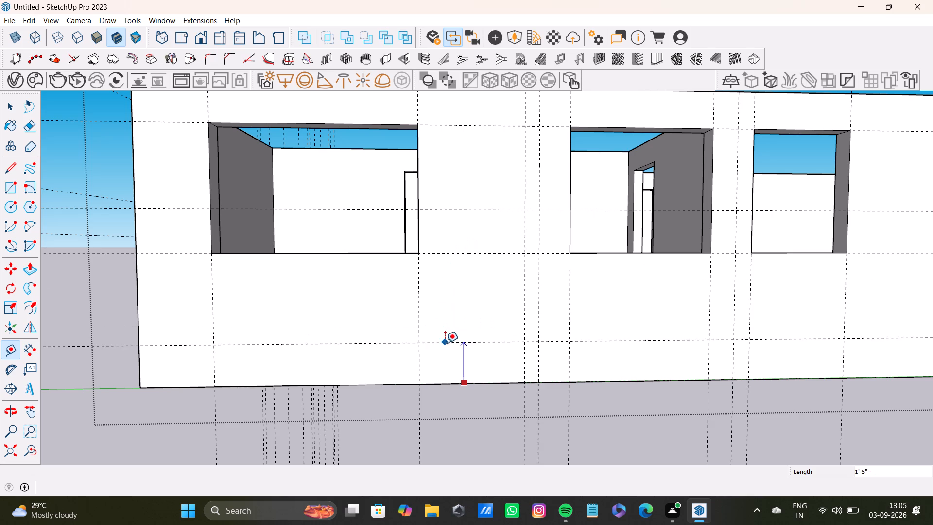
pyautogui.press('space')
# Place a horizontal sill guide on the blank outer wall, offset 4'5/76 up from its bottom edge.
pyautogui.scroll(-4, 322, 327)
pyautogui.moveTo(327, 322); pyautogui.dragTo(773, 368, button='middle')
pyautogui.moveTo(394, 319); pyautogui.dragTo(774, 311, button='middle')
pyautogui.scroll(-5, 546, 314)
pyautogui.moveTo(466, 340); pyautogui.dragTo(374, 275, button='middle')
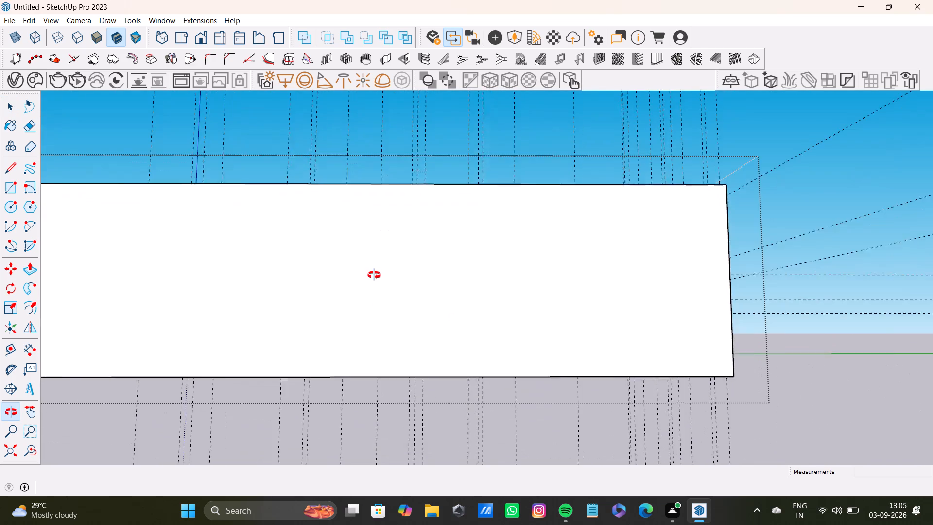
pyautogui.moveTo(374, 275); pyautogui.dragTo(445, 305, button='middle')
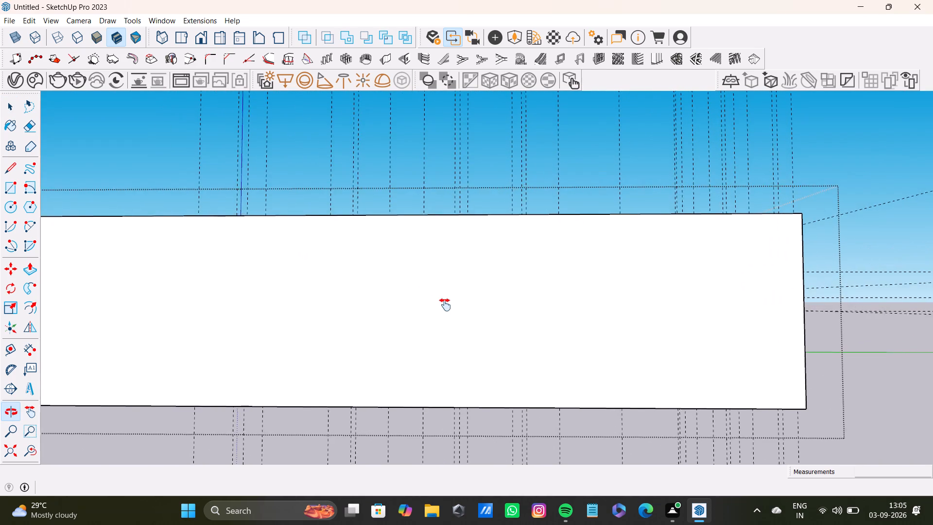
pyautogui.moveTo(445, 305); pyautogui.dragTo(447, 308, button='middle')
pyautogui.press('t')
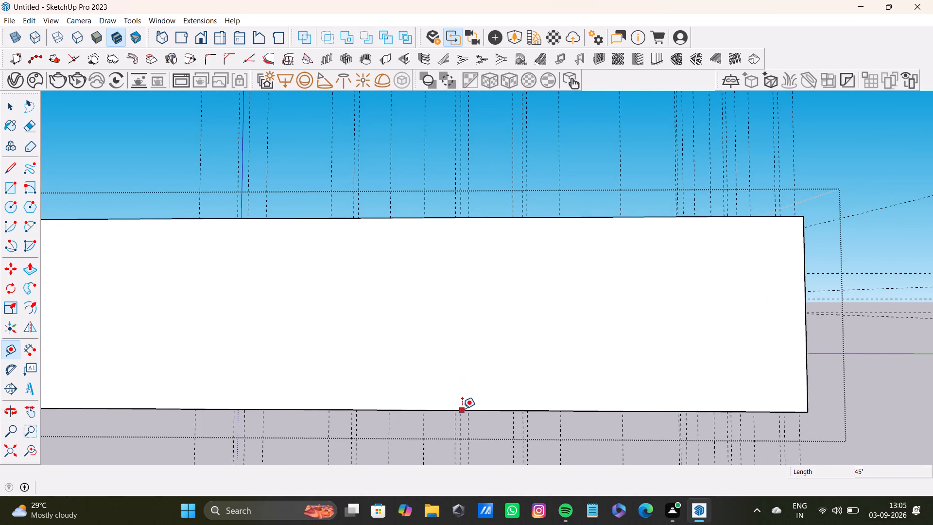
pyautogui.click(462, 409)
pyautogui.press('4')
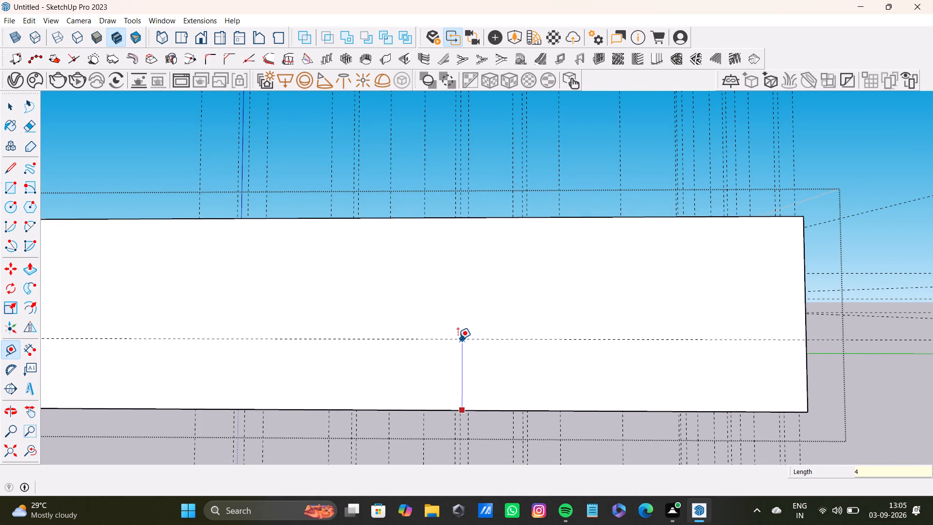
pyautogui.write("'5")
pyautogui.write('1/')
pyautogui.press('BackSpace')
pyautogui.press('BackSpace')
pyautogui.press('/')
pyautogui.press('1')
pyautogui.press('BackSpace')
pyautogui.write('76')
pyautogui.press('Return')
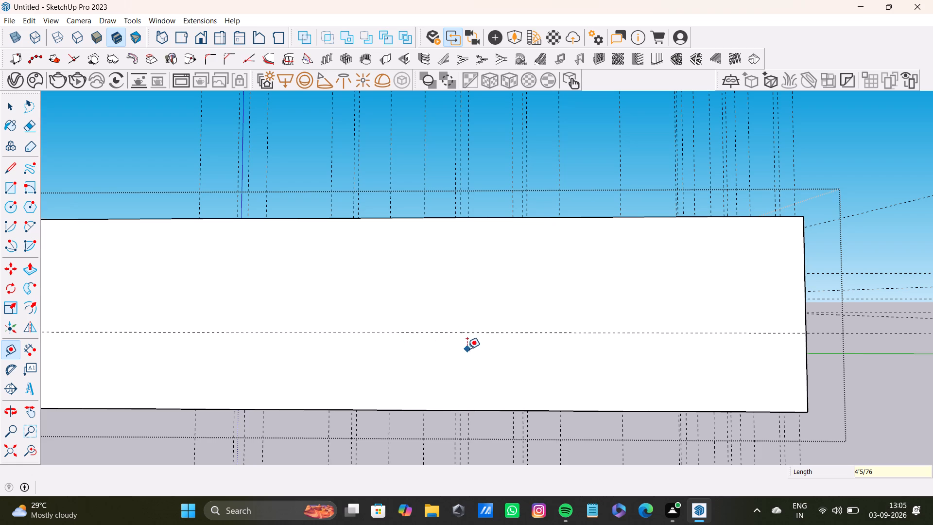
# Measure from the long wall's top edge down to the corner window's head.
pyautogui.moveTo(552, 274); pyautogui.dragTo(125, 361, button='middle')
pyautogui.moveTo(494, 313); pyautogui.dragTo(150, 259, button='middle')
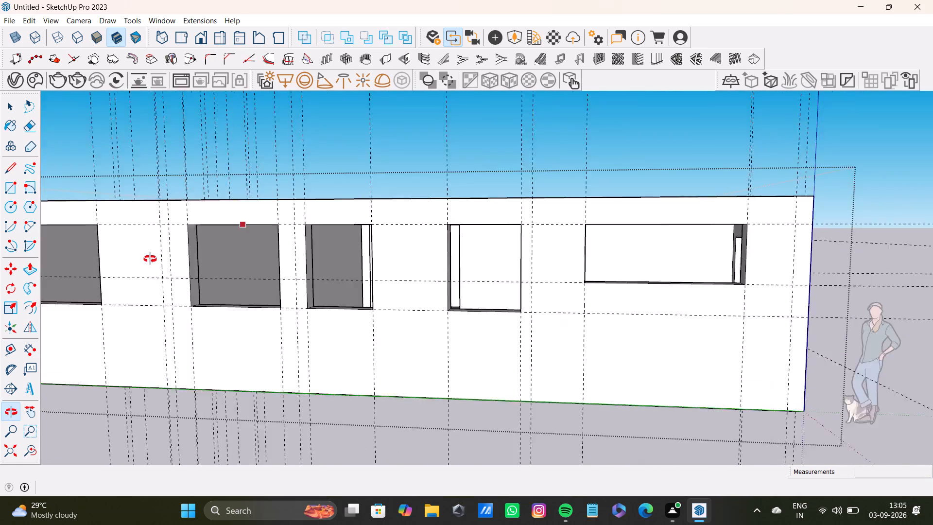
pyautogui.moveTo(150, 259); pyautogui.dragTo(444, 255, button='middle')
pyautogui.scroll(6, 392, 254)
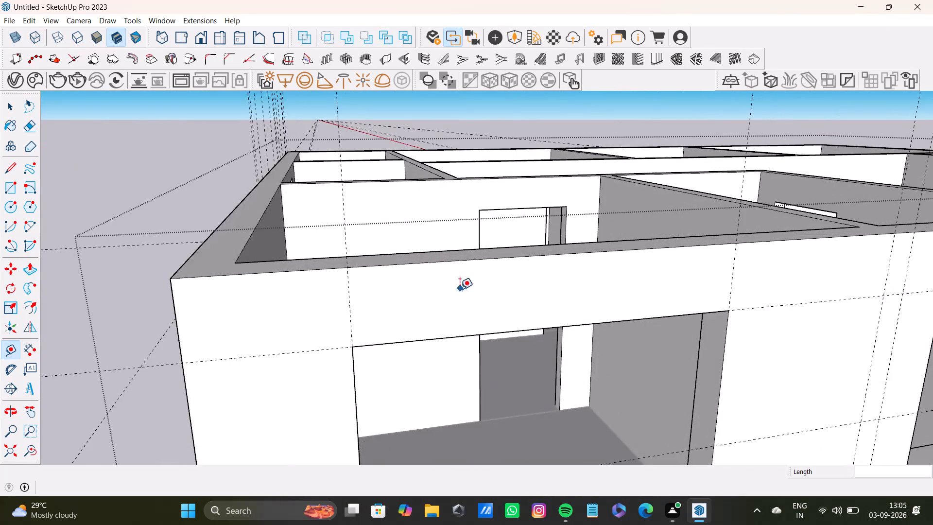
pyautogui.moveTo(460, 283); pyautogui.dragTo(457, 243, button='middle')
pyautogui.click(458, 270)
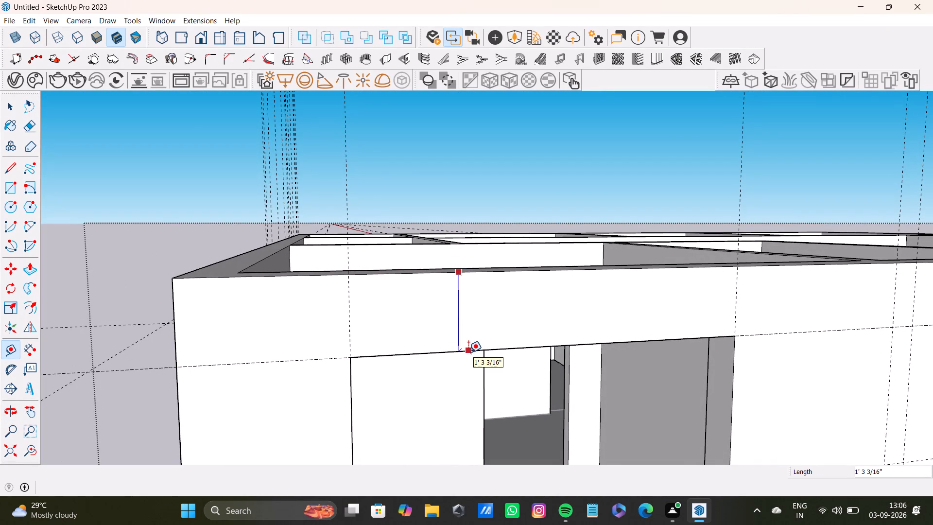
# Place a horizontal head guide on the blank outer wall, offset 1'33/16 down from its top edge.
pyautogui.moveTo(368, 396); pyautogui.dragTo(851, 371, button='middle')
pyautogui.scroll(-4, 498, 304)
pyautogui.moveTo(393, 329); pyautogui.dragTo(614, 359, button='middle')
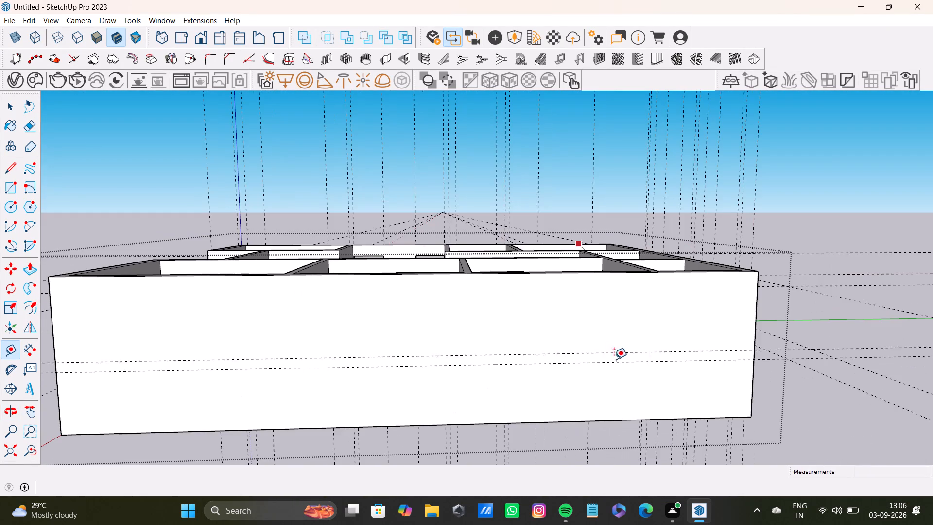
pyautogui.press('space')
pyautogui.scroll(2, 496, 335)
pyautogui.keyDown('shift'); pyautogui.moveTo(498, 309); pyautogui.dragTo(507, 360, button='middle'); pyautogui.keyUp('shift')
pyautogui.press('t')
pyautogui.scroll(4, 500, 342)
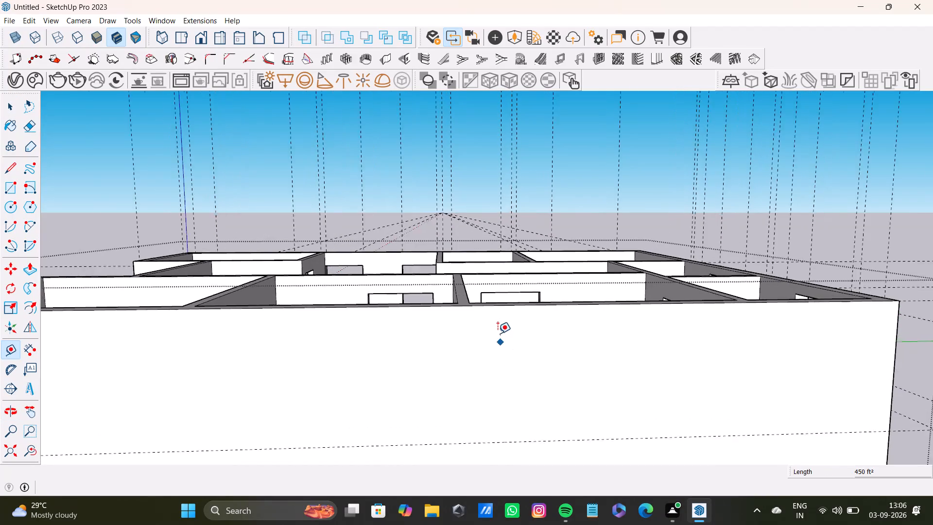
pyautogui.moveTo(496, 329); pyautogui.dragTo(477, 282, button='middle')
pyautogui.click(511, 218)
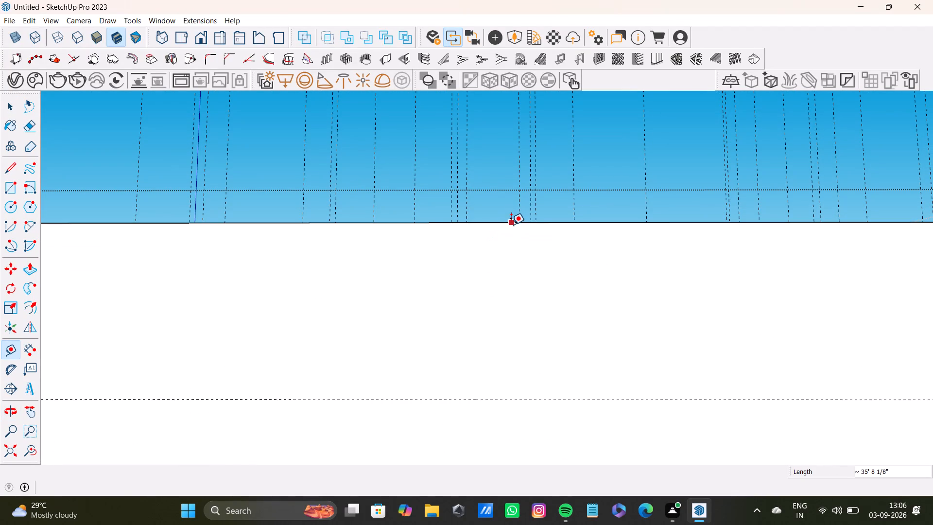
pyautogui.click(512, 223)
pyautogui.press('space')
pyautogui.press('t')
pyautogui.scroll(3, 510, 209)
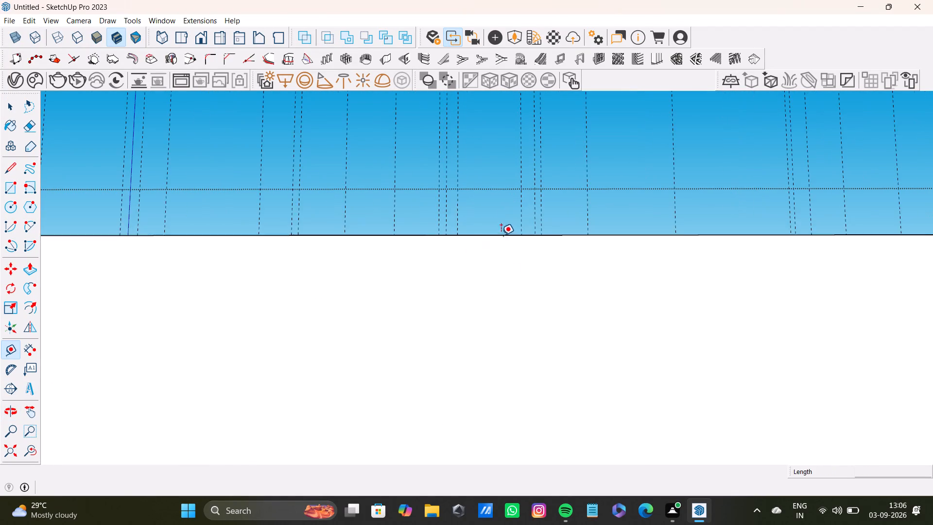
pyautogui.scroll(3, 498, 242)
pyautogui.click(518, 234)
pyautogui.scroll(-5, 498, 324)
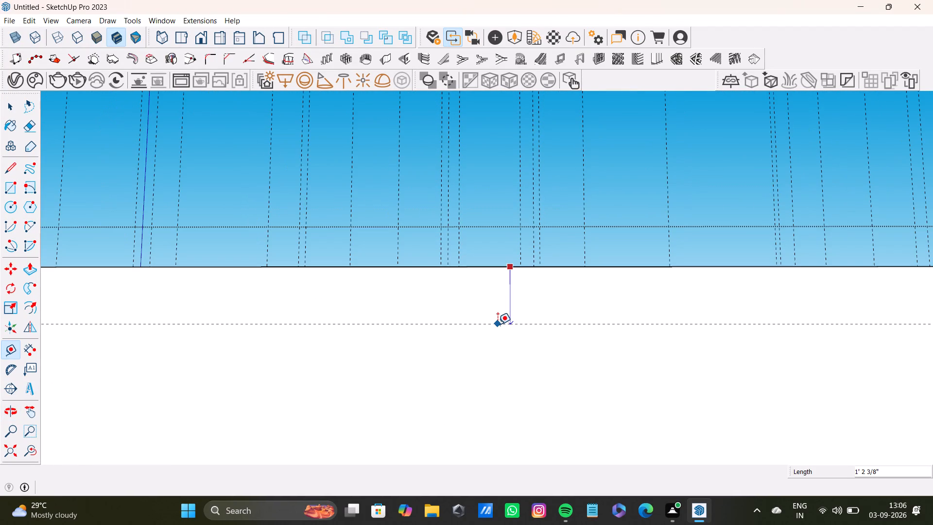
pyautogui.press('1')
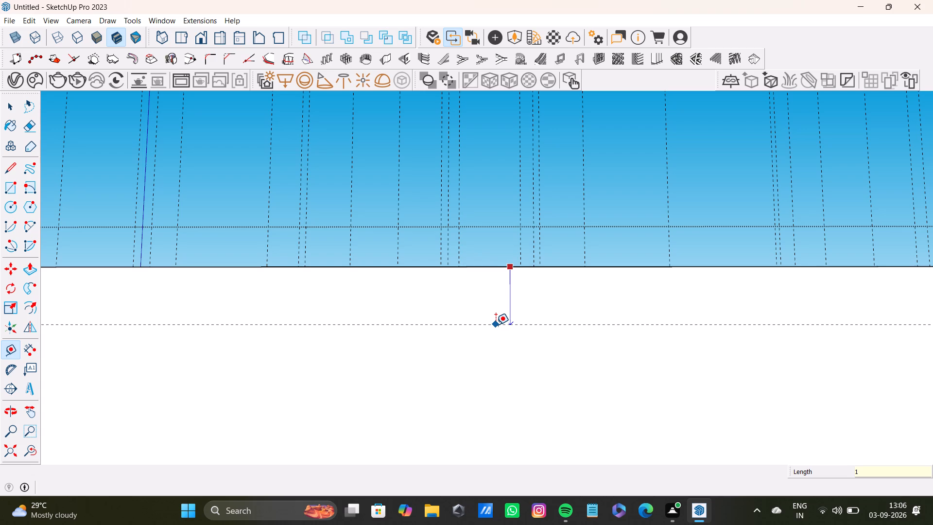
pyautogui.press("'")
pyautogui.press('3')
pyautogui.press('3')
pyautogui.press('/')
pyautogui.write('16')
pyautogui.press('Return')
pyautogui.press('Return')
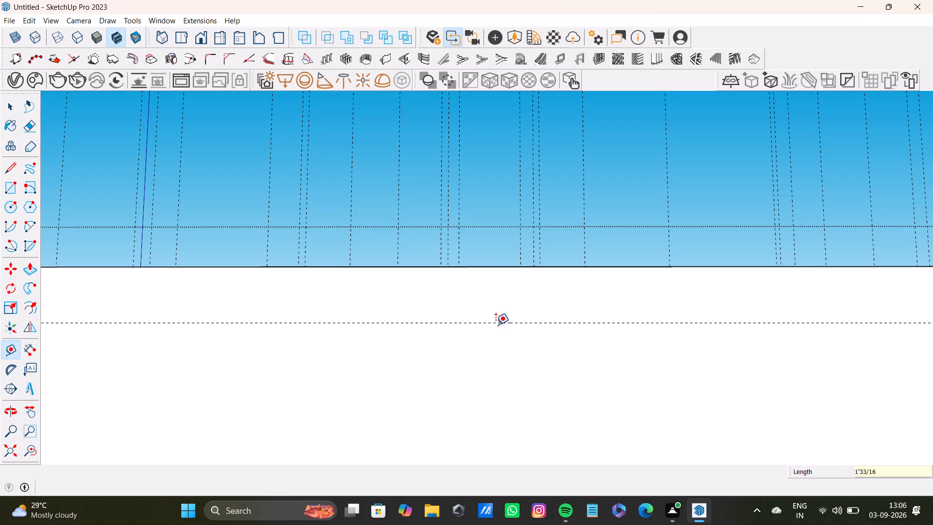
# Remeasure the window head's depth below the top edge of the long wall with windows.
pyautogui.scroll(-9, 586, 201)
pyautogui.moveTo(638, 257); pyautogui.dragTo(133, 331, button='middle')
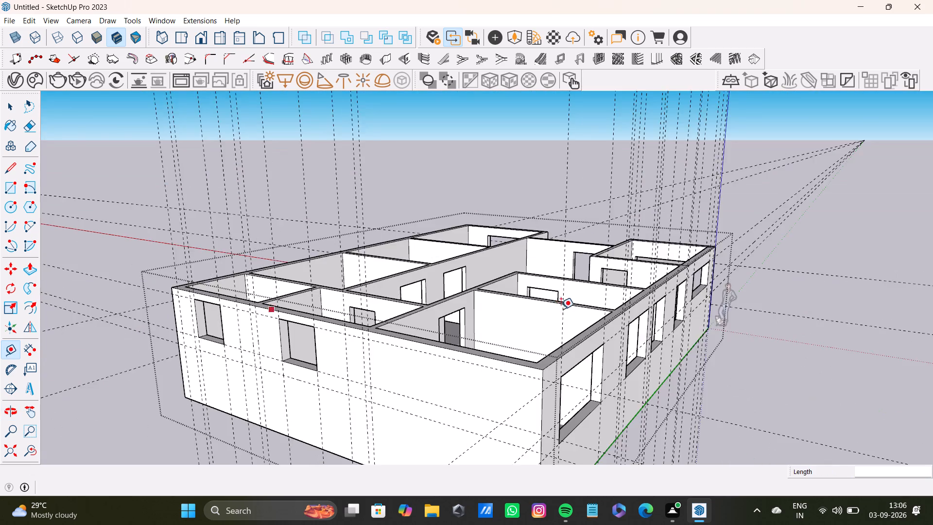
pyautogui.scroll(3, 561, 308)
pyautogui.moveTo(569, 328); pyautogui.dragTo(409, 316, button='middle')
pyautogui.scroll(7, 332, 302)
pyautogui.click(334, 302)
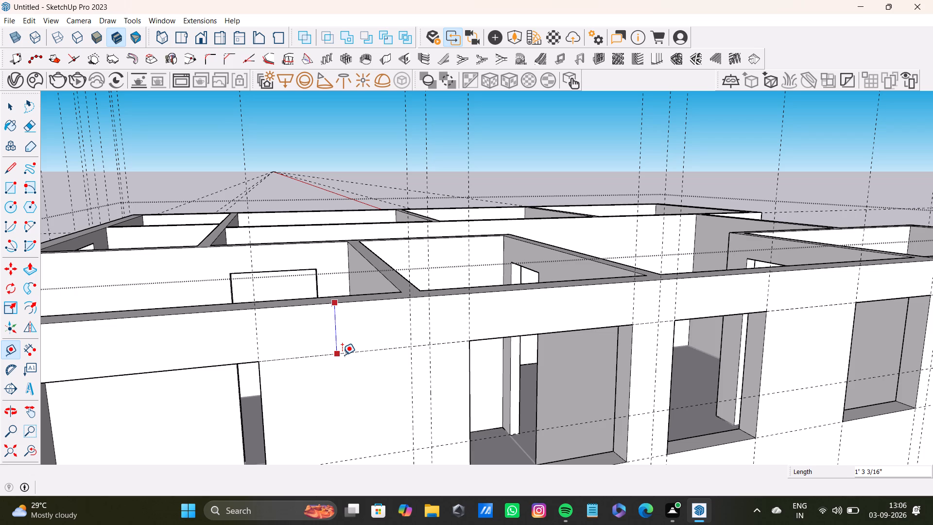
pyautogui.press('space')
# Measure from the blank wall's top edge down to its head guide.
pyautogui.scroll(-5, 340, 355)
pyautogui.moveTo(283, 357); pyautogui.dragTo(753, 373, button='middle')
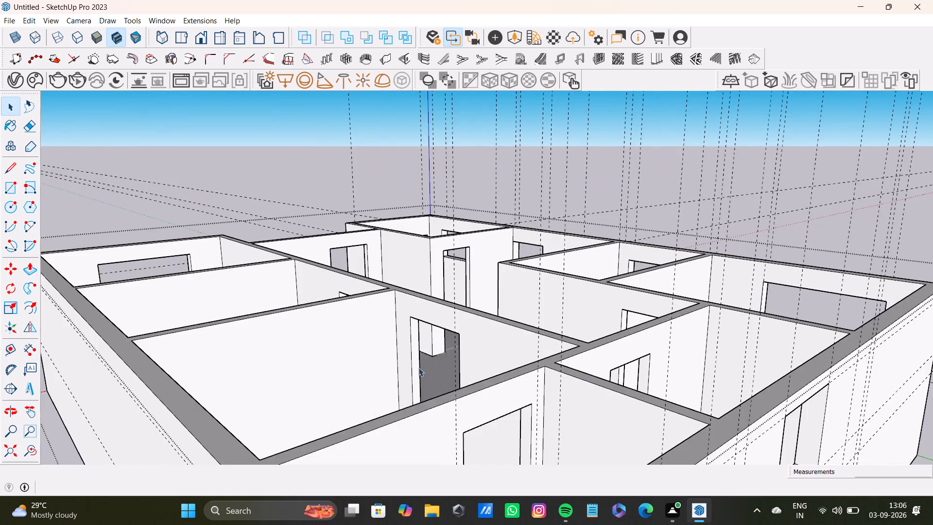
pyautogui.moveTo(408, 372); pyautogui.dragTo(558, 338, button='middle')
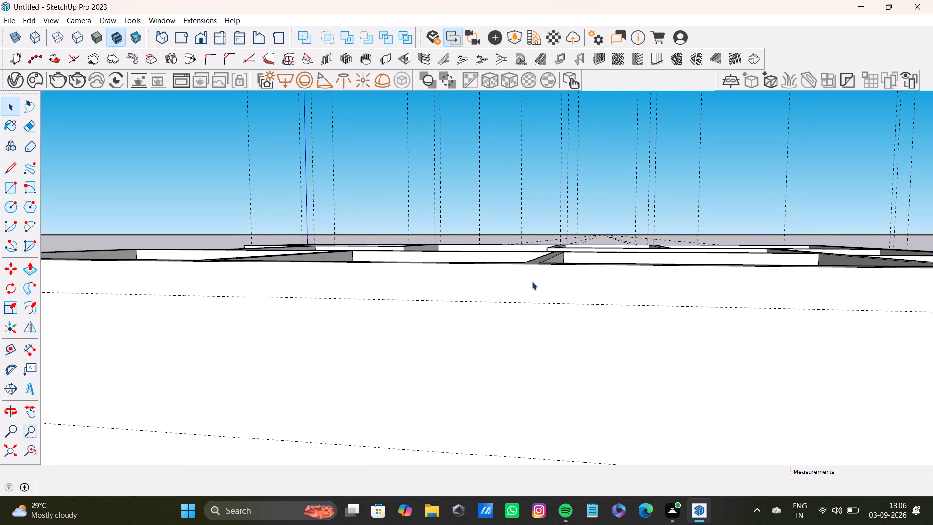
pyautogui.press('t')
pyautogui.scroll(4, 526, 281)
pyautogui.click(537, 255)
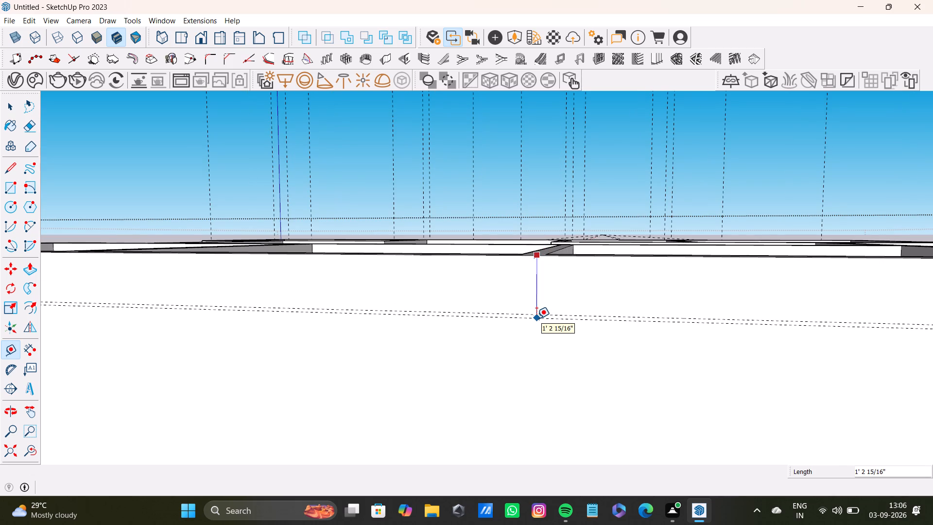
pyautogui.press('space')
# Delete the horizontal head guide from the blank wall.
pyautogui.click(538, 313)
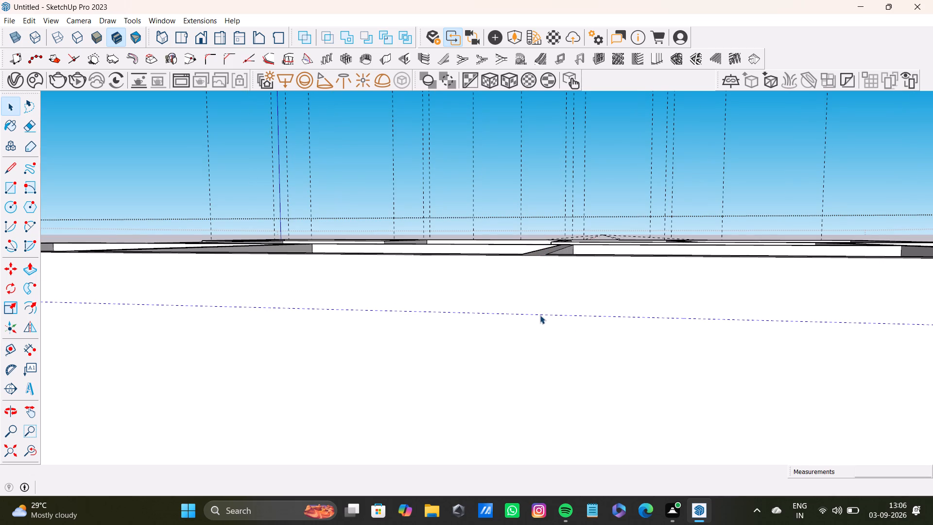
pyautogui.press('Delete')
# Place a horizontal head guide on the blank outer wall, offset 1'33/16" down from its top edge.
pyautogui.press('t')
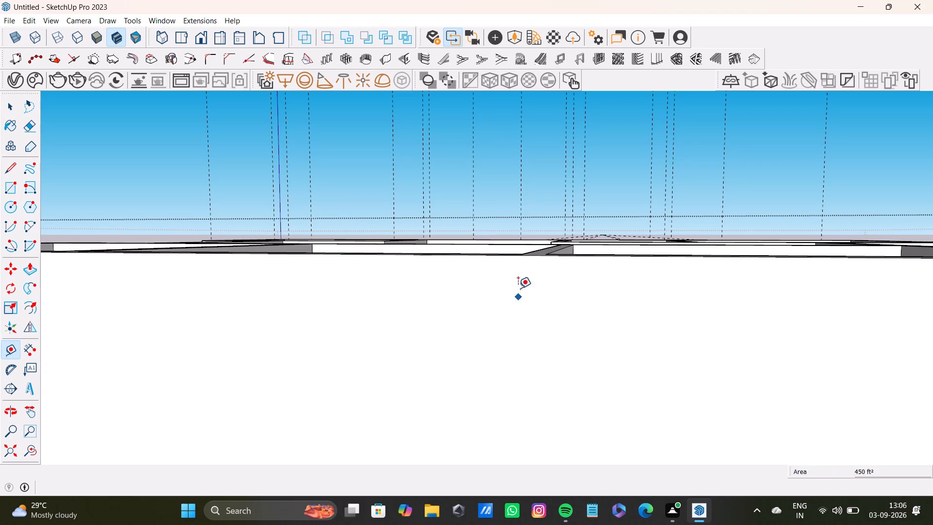
pyautogui.click(530, 255)
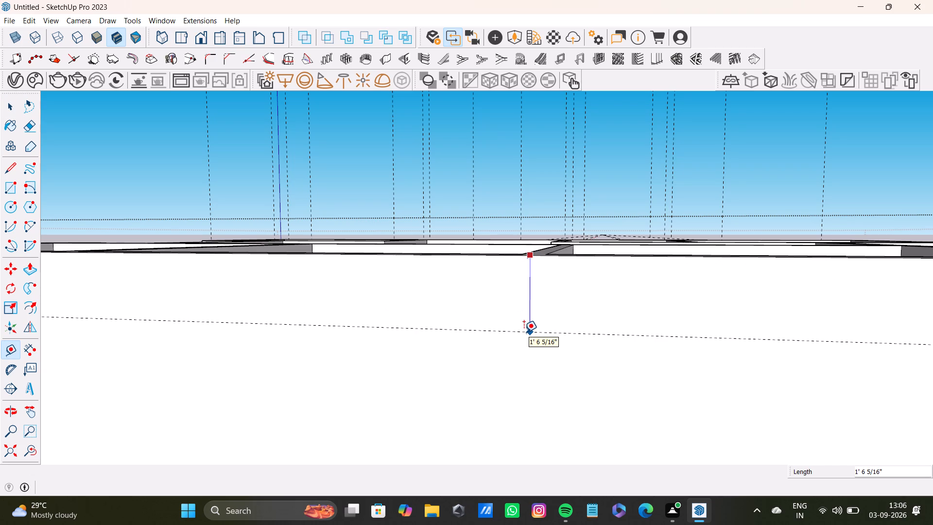
pyautogui.press('1')
pyautogui.press("'")
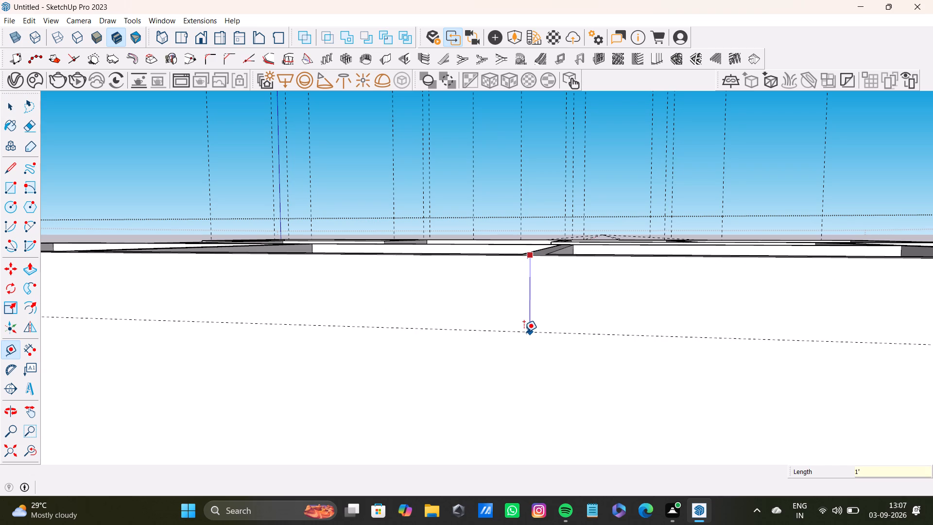
pyautogui.press('3')
pyautogui.press('3')
pyautogui.write('/16')
pyautogui.hotkey('shift', '"')
pyautogui.press('Return')
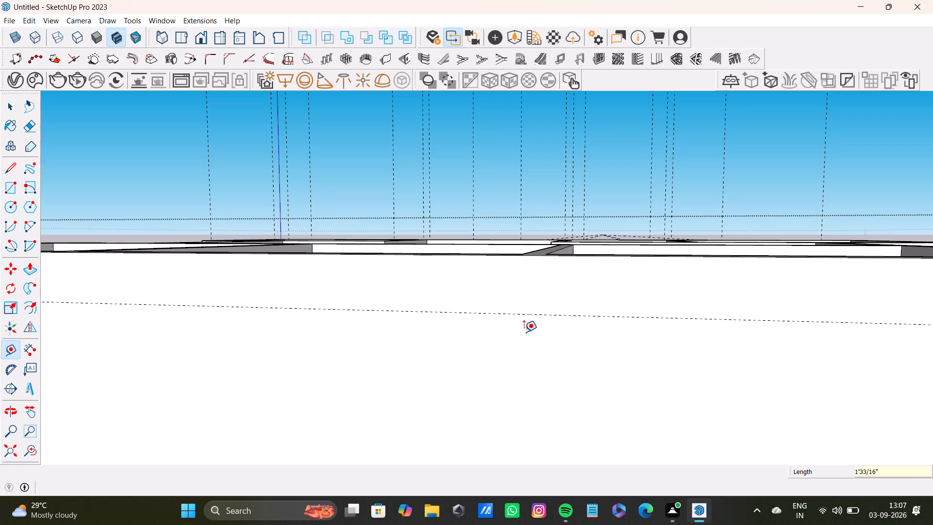
pyautogui.press('space')
# Check the new head guide's distance below the blank wall's top edge.
pyautogui.scroll(-9, 513, 332)
pyautogui.scroll(4, 475, 275)
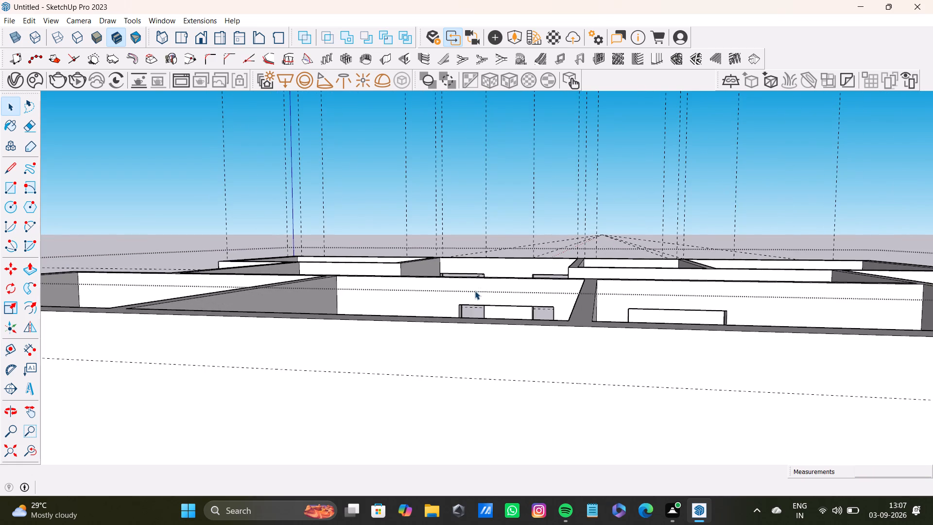
pyautogui.press('t')
pyautogui.scroll(4, 472, 308)
pyautogui.scroll(3, 475, 350)
pyautogui.scroll(-7, 473, 359)
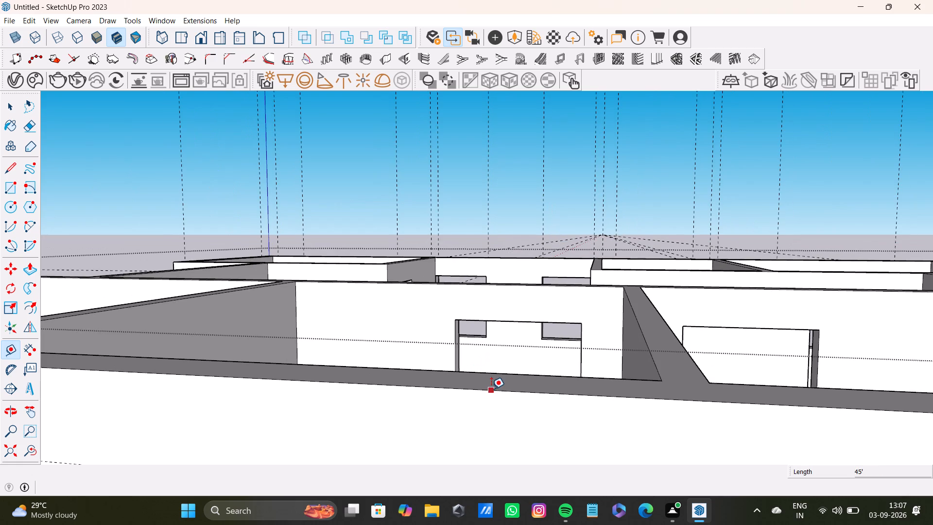
pyautogui.click(492, 389)
pyautogui.scroll(-5, 482, 418)
pyautogui.keyDown('shift'); pyautogui.moveTo(482, 420); pyautogui.dragTo(498, 327, button='middle'); pyautogui.keyUp('shift')
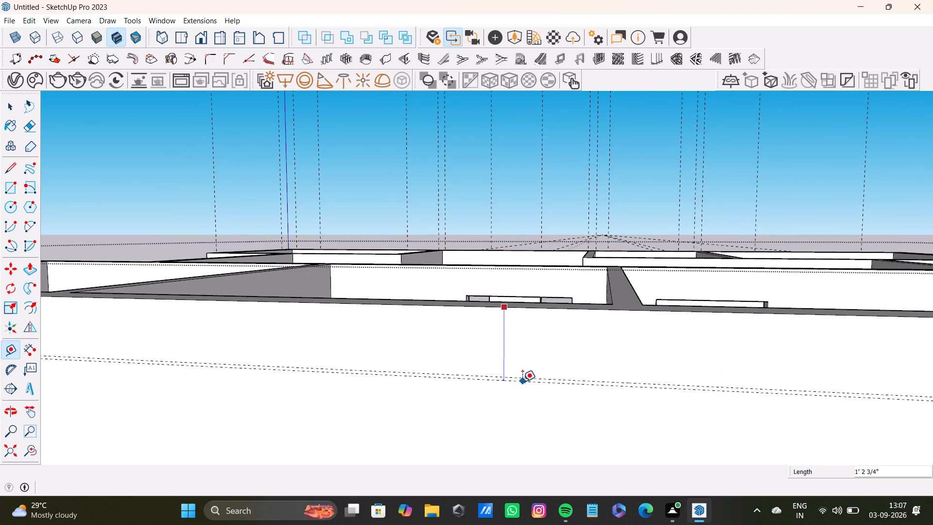
pyautogui.press('space')
# Place a vertical guide on the blank wall about 6'4" from the end edge by the small room, at the first partition's near face.
pyautogui.scroll(-4, 522, 376)
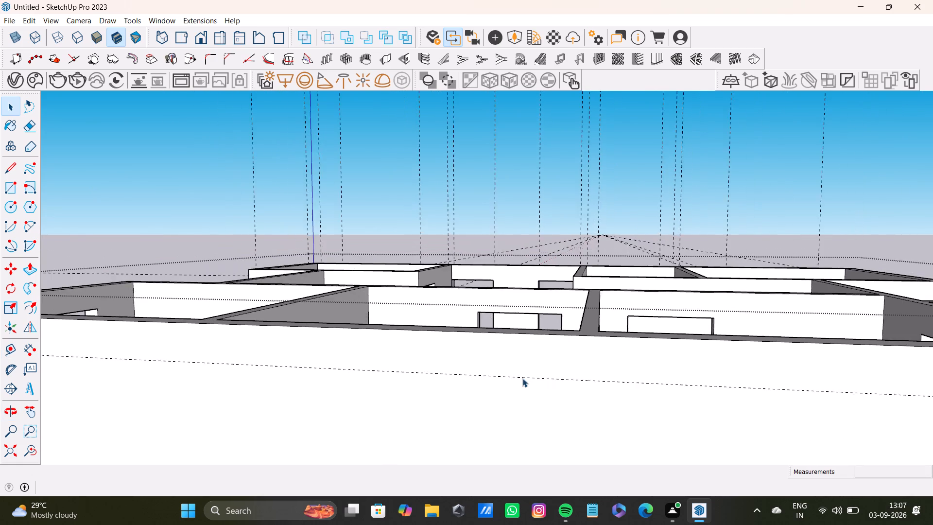
pyautogui.scroll(-9, 522, 378)
pyautogui.moveTo(525, 391); pyautogui.dragTo(497, 308, button='middle')
pyautogui.scroll(-8, 497, 316)
pyautogui.moveTo(499, 333); pyautogui.dragTo(516, 332, button='middle')
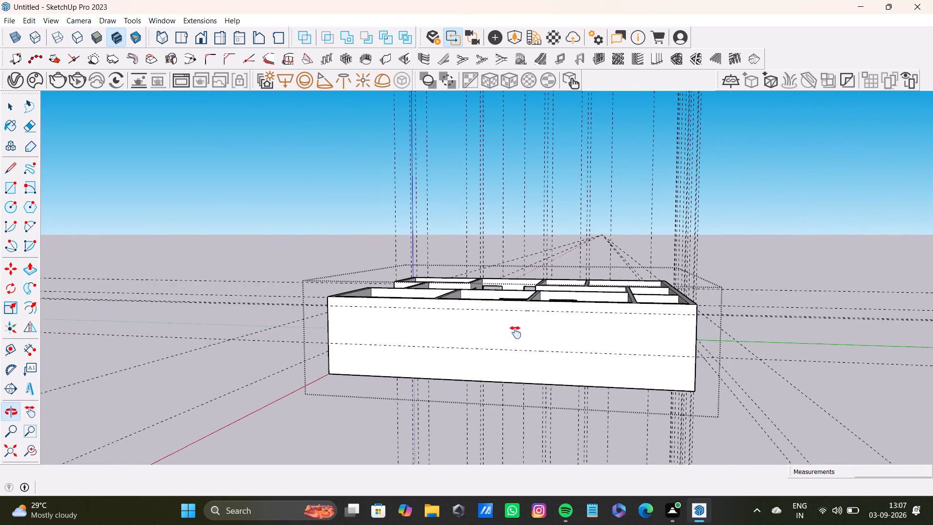
pyautogui.moveTo(516, 332); pyautogui.dragTo(501, 367, button='middle')
pyautogui.moveTo(460, 367); pyautogui.dragTo(494, 363, button='middle')
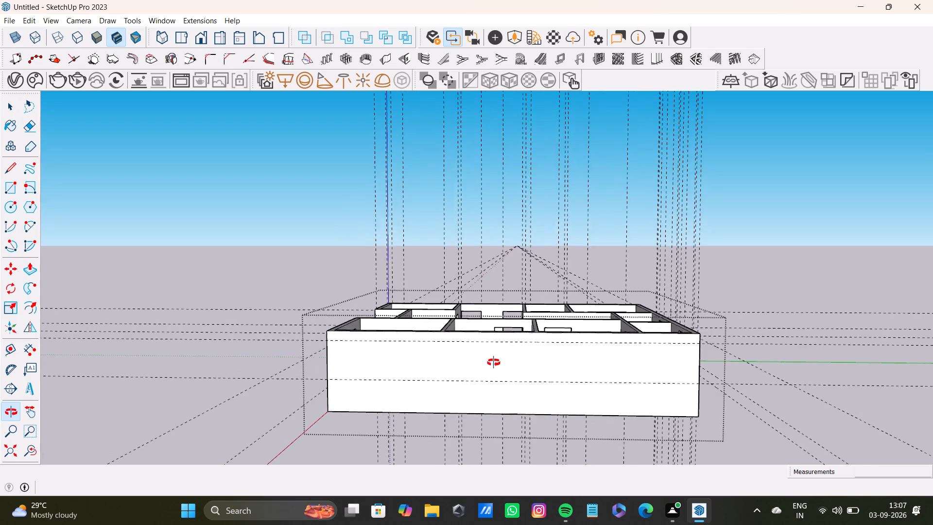
pyautogui.moveTo(494, 363); pyautogui.dragTo(484, 368, button='middle')
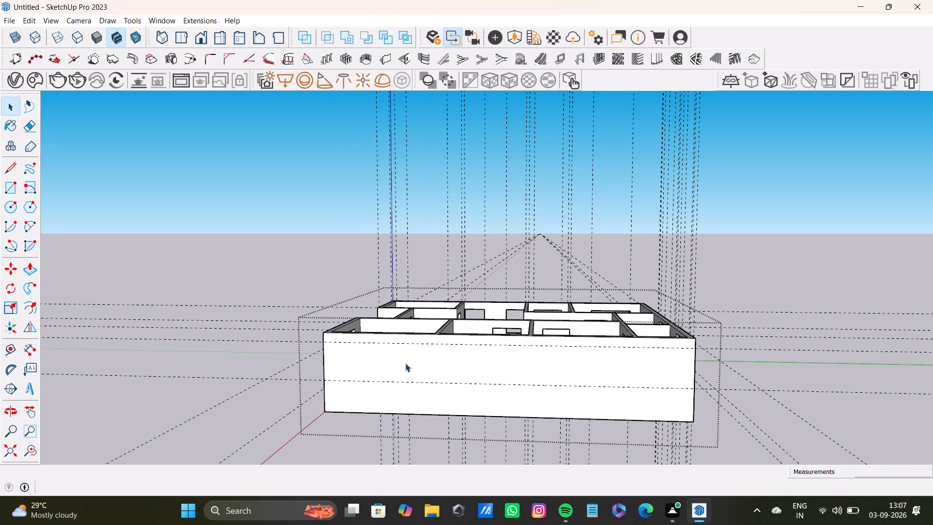
pyautogui.moveTo(405, 363); pyautogui.dragTo(379, 384, button='middle')
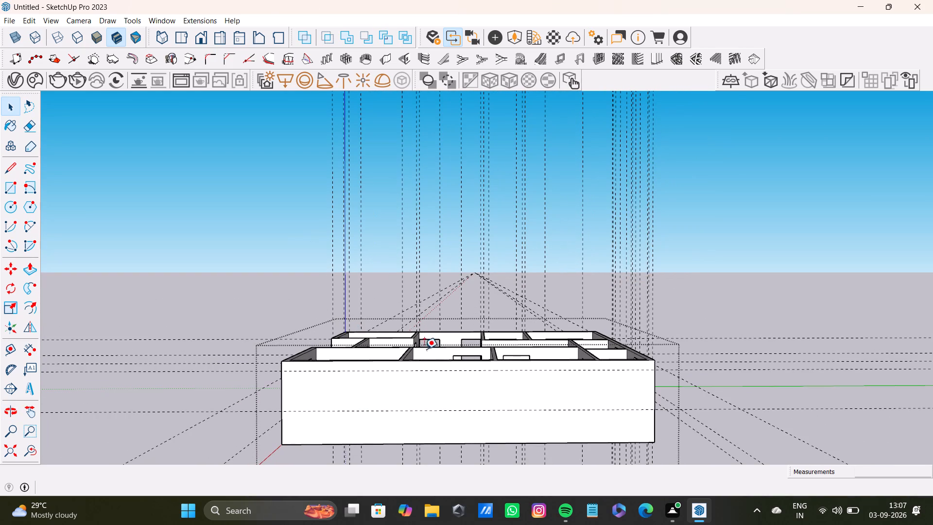
pyautogui.press('t')
pyautogui.scroll(-4, 464, 377)
pyautogui.moveTo(463, 404); pyautogui.dragTo(450, 381, button='middle')
pyautogui.scroll(4, 545, 369)
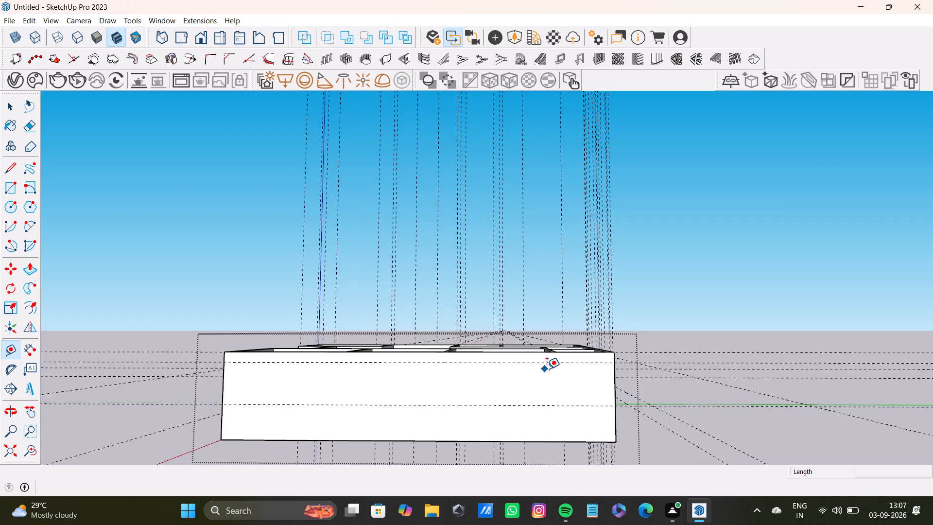
pyautogui.scroll(3, 547, 369)
pyautogui.click(635, 397)
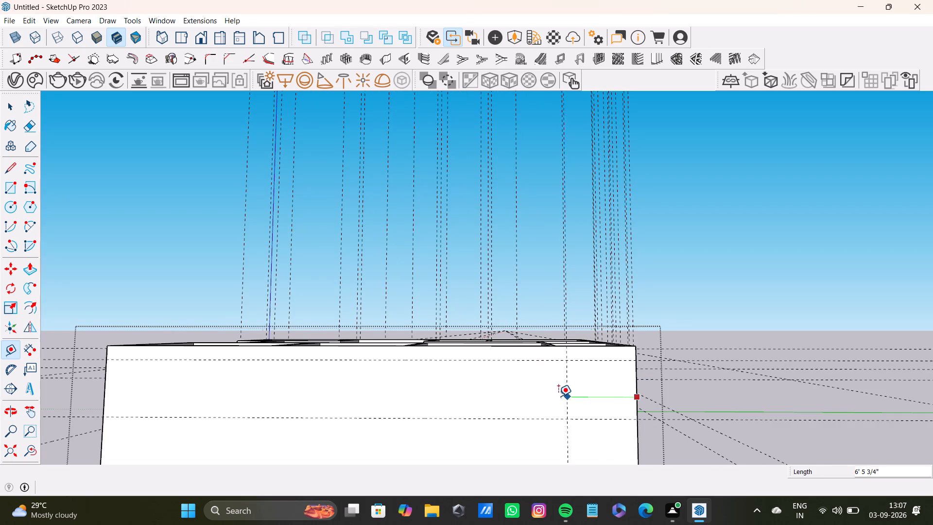
pyautogui.moveTo(558, 396); pyautogui.dragTo(546, 410, button='middle')
pyautogui.scroll(3, 544, 402)
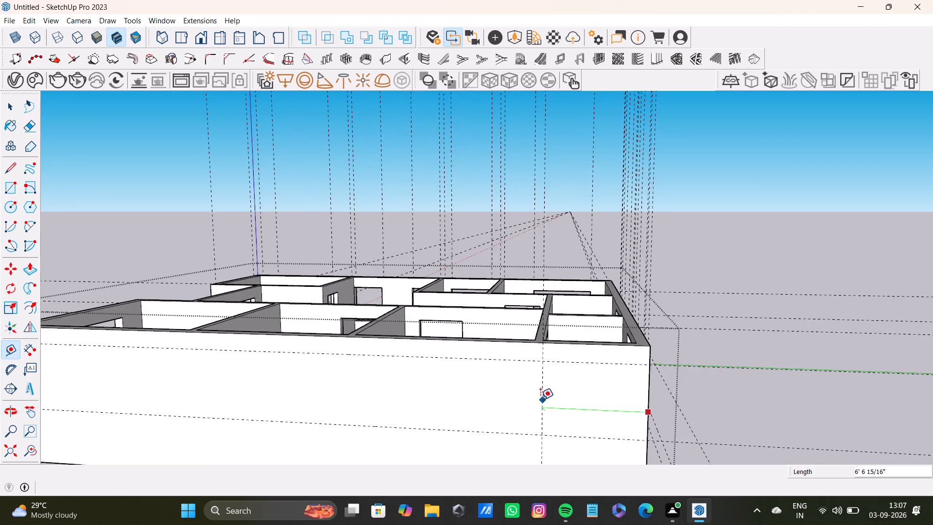
pyautogui.moveTo(538, 399); pyautogui.dragTo(543, 391, button='middle')
pyautogui.moveTo(552, 385); pyautogui.dragTo(540, 401, button='middle')
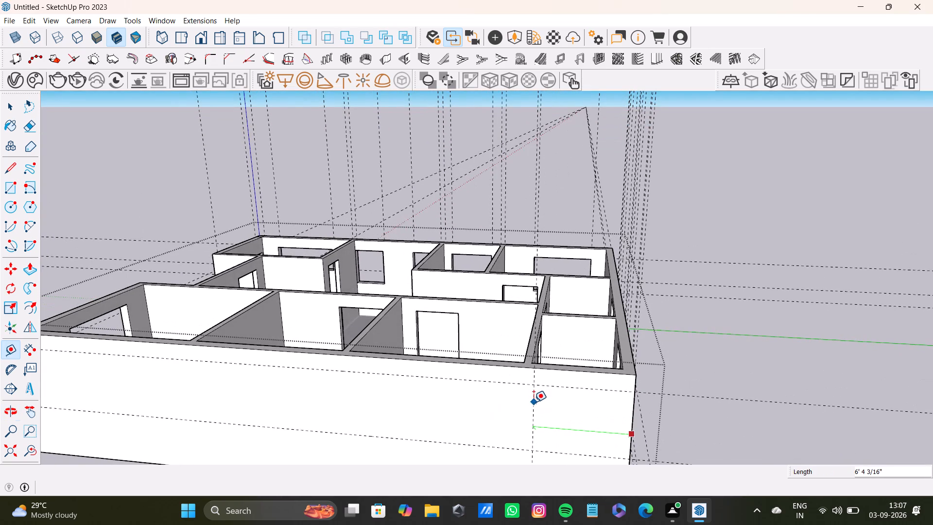
pyautogui.click(532, 401)
# Place a second vertical guide about 7" farther along the blank wall, at the first partition's far face.
pyautogui.click(530, 416)
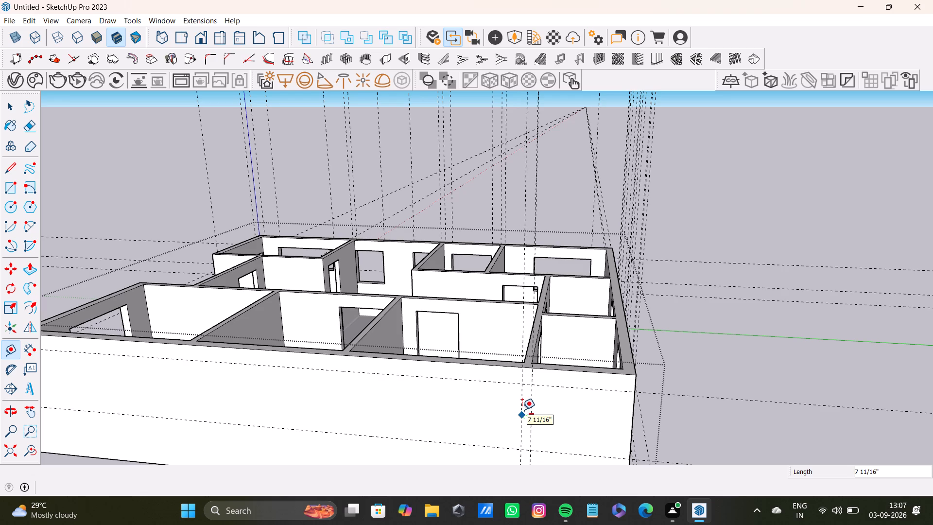
pyautogui.scroll(6, 522, 405)
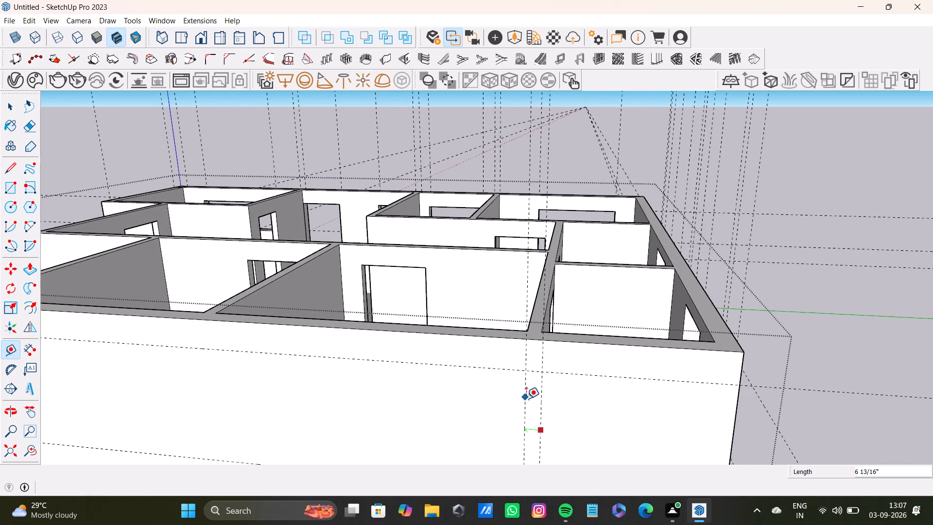
pyautogui.click(526, 399)
# Place a vertical window-side guide 1'6 1/8" from the first partition's far-face guide, toward the middle of the wall.
pyautogui.scroll(-5, 520, 401)
pyautogui.moveTo(515, 403); pyautogui.dragTo(596, 388, button='middle')
pyautogui.scroll(2, 596, 399)
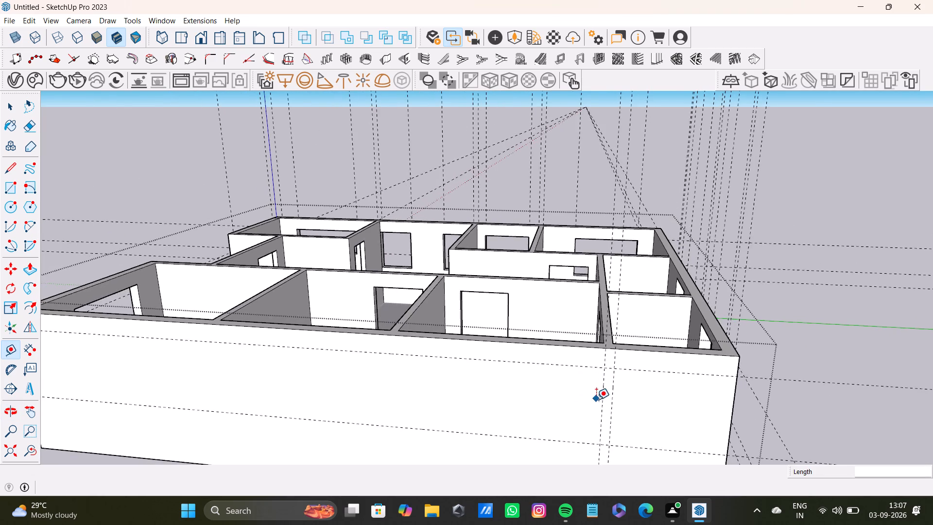
pyautogui.scroll(2, 596, 400)
pyautogui.click(603, 416)
pyautogui.click(565, 415)
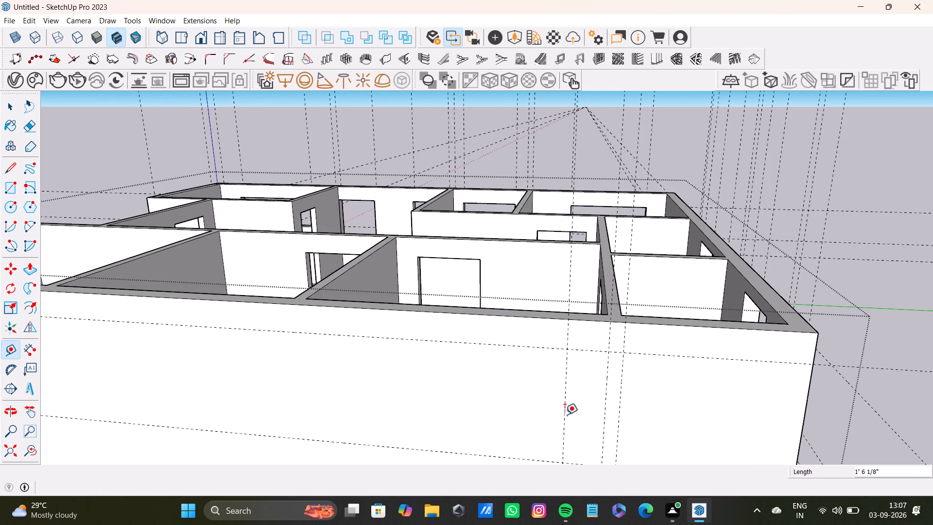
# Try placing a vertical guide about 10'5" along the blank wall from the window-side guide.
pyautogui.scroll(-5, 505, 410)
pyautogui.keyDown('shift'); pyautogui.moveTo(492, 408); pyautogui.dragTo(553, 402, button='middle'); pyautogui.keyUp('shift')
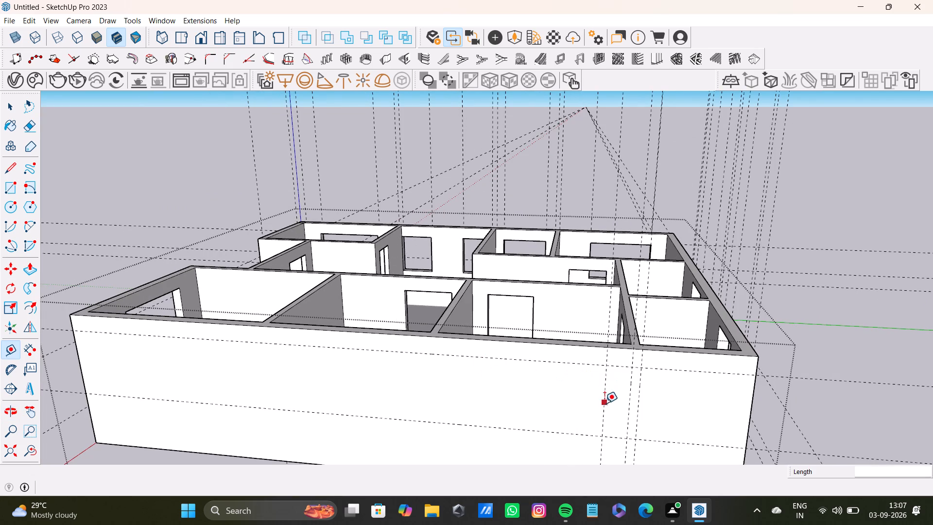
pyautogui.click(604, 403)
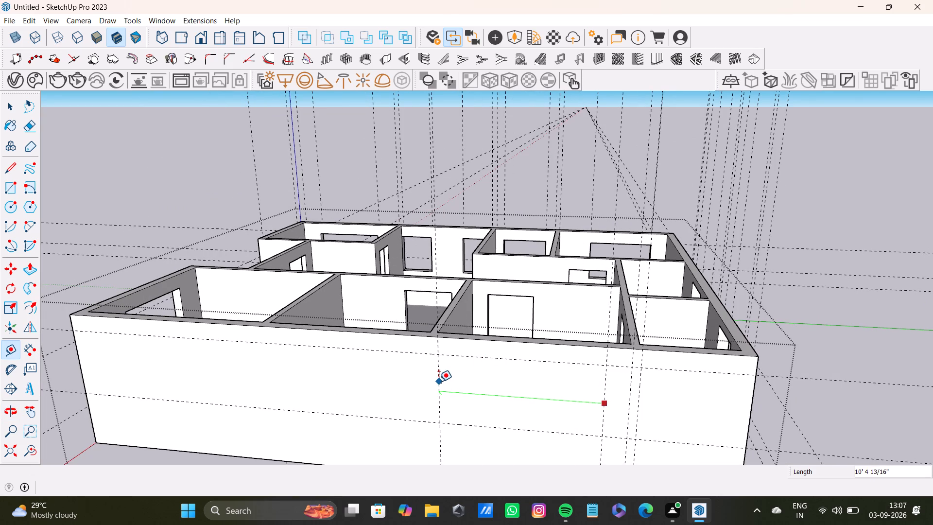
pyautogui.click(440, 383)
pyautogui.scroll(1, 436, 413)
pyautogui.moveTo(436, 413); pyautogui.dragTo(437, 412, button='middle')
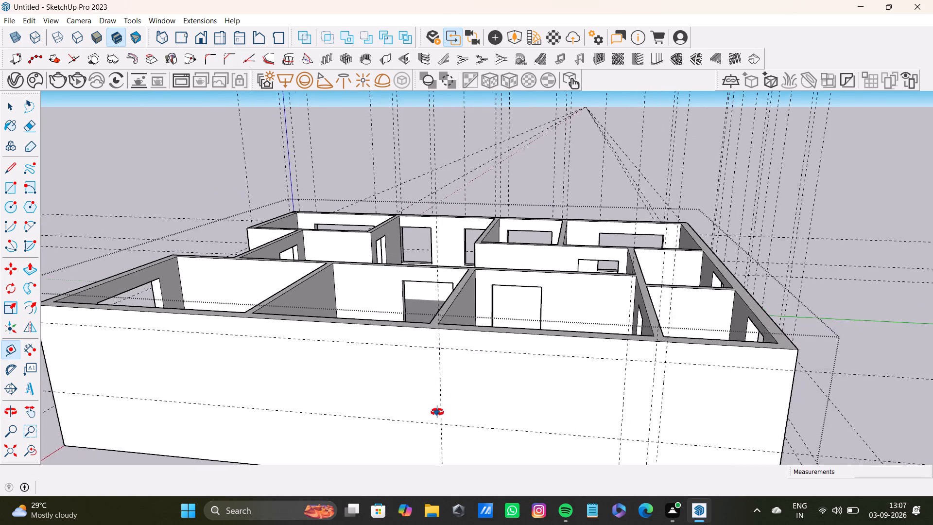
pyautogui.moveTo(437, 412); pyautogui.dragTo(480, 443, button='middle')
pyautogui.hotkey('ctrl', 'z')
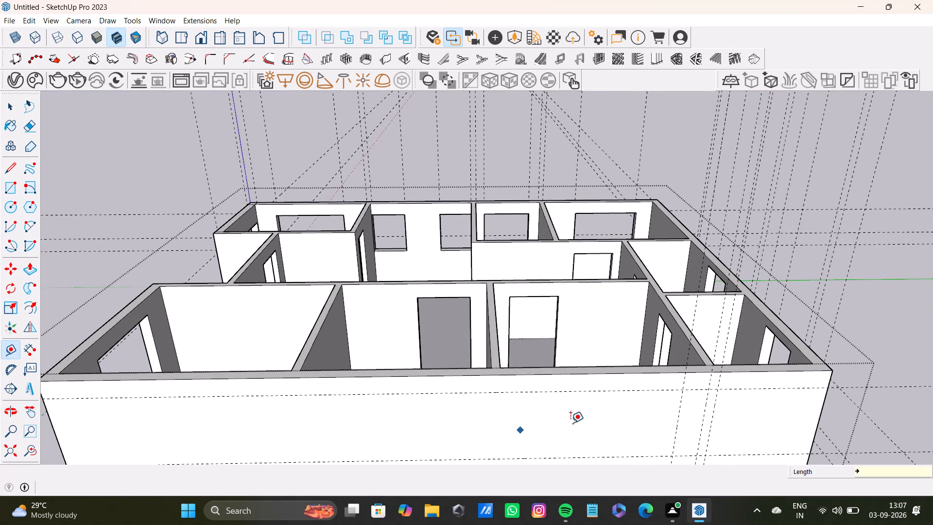
# Place a vertical guide 10'6 15/16" from the window-side guide, at the near face of the second partition.
pyautogui.click(674, 433)
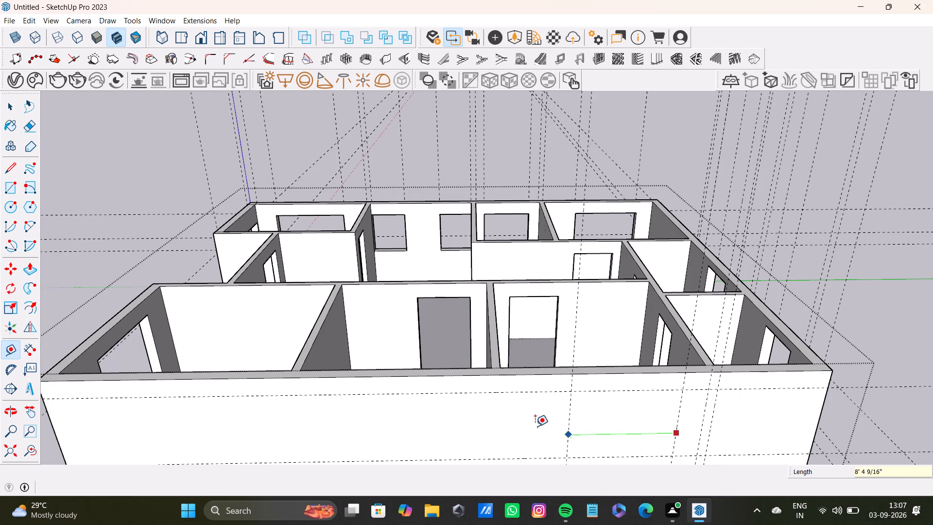
pyautogui.click(500, 419)
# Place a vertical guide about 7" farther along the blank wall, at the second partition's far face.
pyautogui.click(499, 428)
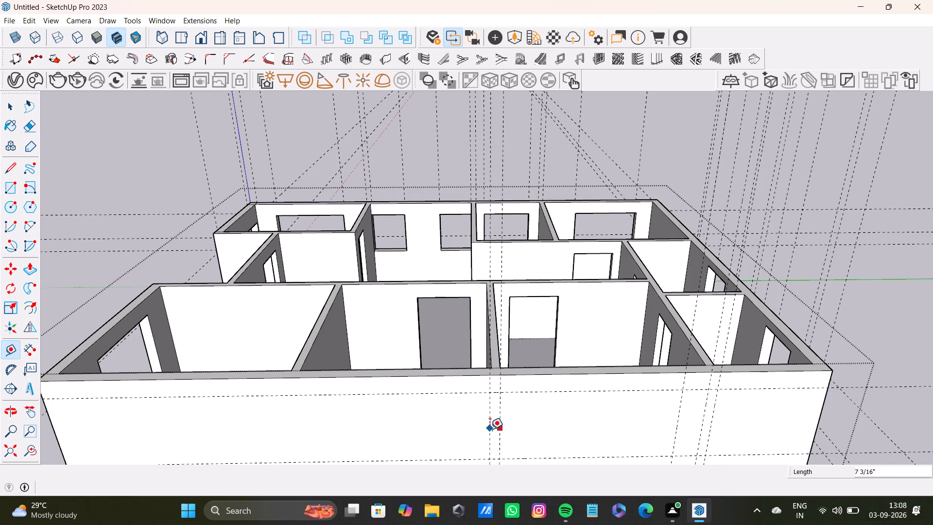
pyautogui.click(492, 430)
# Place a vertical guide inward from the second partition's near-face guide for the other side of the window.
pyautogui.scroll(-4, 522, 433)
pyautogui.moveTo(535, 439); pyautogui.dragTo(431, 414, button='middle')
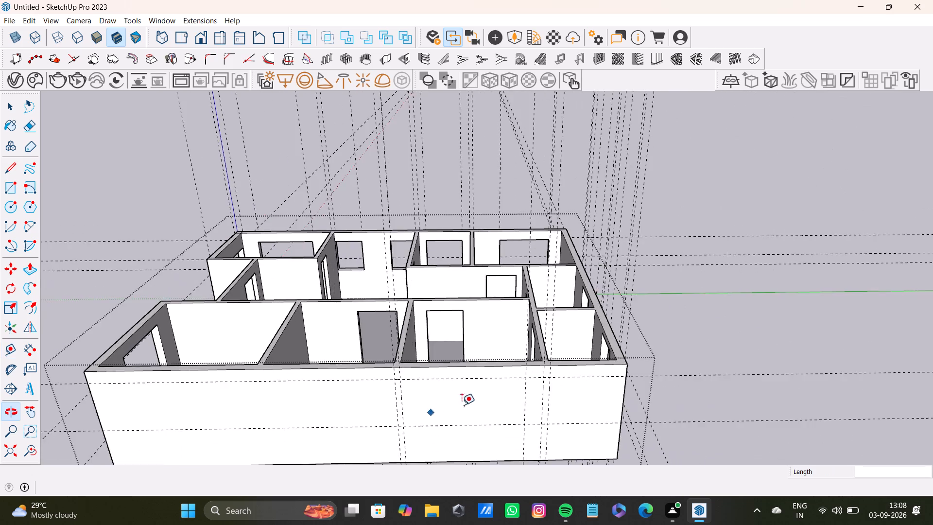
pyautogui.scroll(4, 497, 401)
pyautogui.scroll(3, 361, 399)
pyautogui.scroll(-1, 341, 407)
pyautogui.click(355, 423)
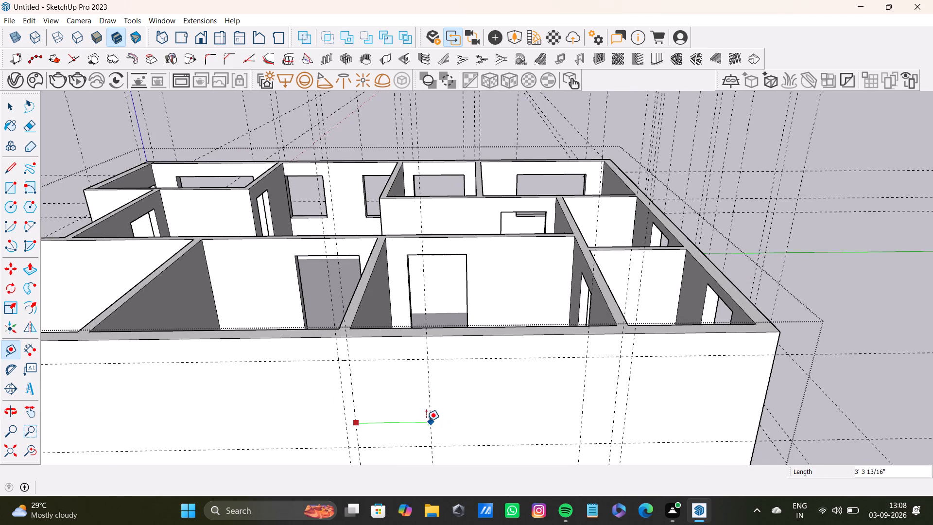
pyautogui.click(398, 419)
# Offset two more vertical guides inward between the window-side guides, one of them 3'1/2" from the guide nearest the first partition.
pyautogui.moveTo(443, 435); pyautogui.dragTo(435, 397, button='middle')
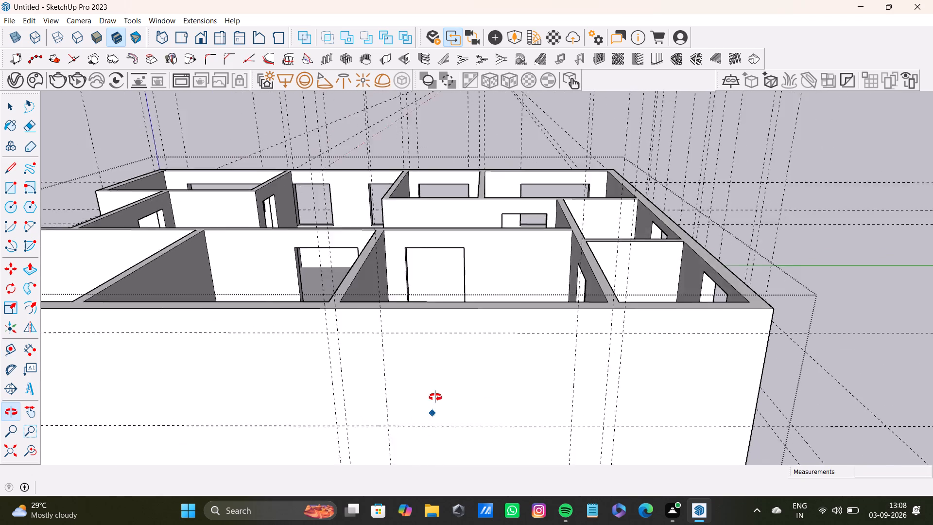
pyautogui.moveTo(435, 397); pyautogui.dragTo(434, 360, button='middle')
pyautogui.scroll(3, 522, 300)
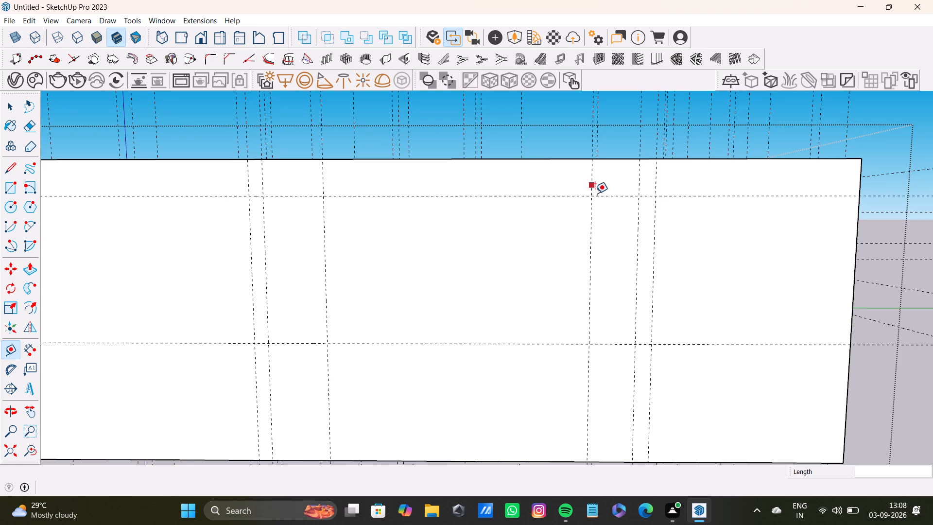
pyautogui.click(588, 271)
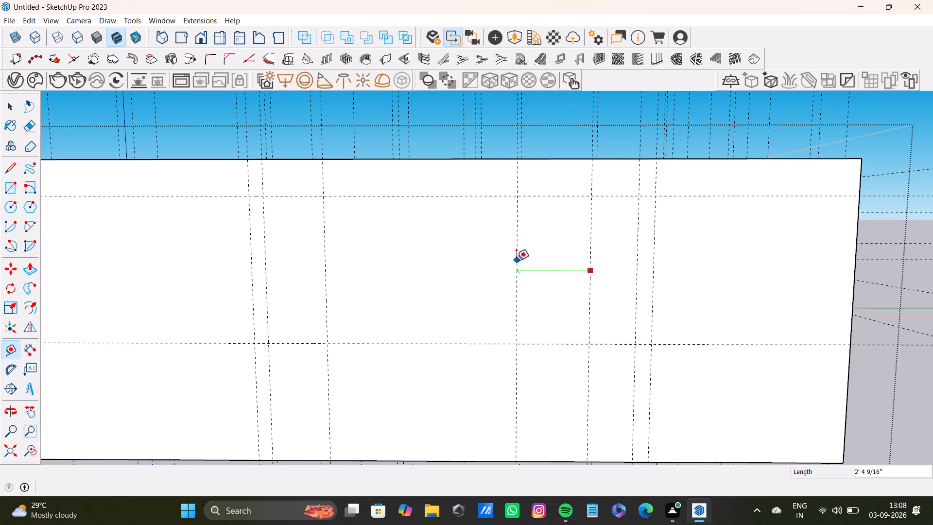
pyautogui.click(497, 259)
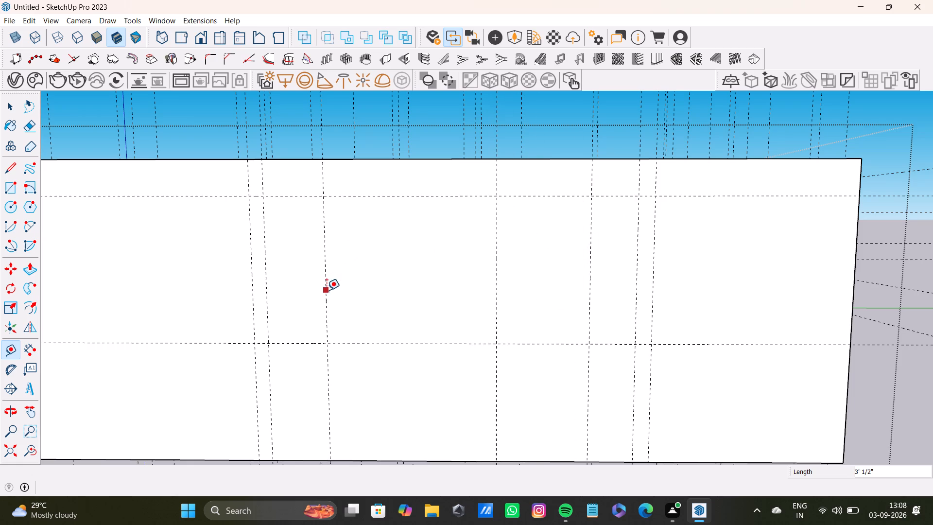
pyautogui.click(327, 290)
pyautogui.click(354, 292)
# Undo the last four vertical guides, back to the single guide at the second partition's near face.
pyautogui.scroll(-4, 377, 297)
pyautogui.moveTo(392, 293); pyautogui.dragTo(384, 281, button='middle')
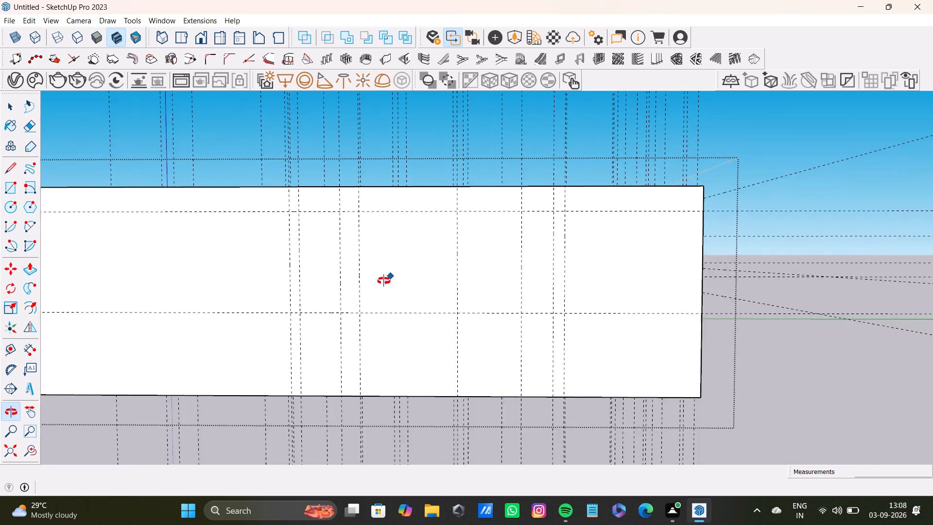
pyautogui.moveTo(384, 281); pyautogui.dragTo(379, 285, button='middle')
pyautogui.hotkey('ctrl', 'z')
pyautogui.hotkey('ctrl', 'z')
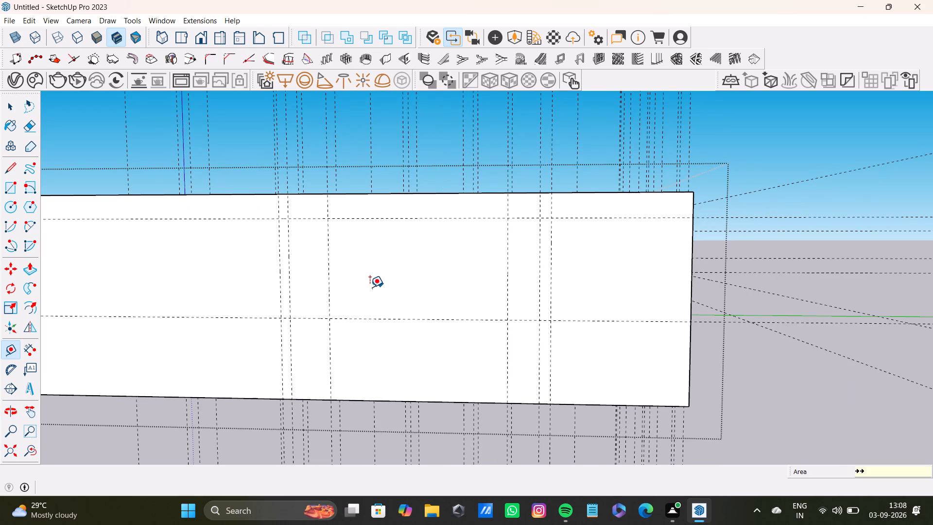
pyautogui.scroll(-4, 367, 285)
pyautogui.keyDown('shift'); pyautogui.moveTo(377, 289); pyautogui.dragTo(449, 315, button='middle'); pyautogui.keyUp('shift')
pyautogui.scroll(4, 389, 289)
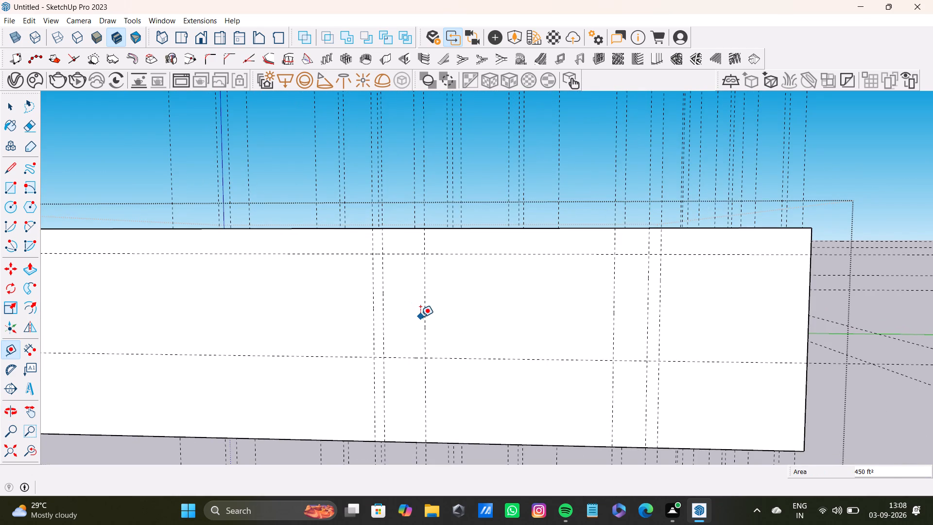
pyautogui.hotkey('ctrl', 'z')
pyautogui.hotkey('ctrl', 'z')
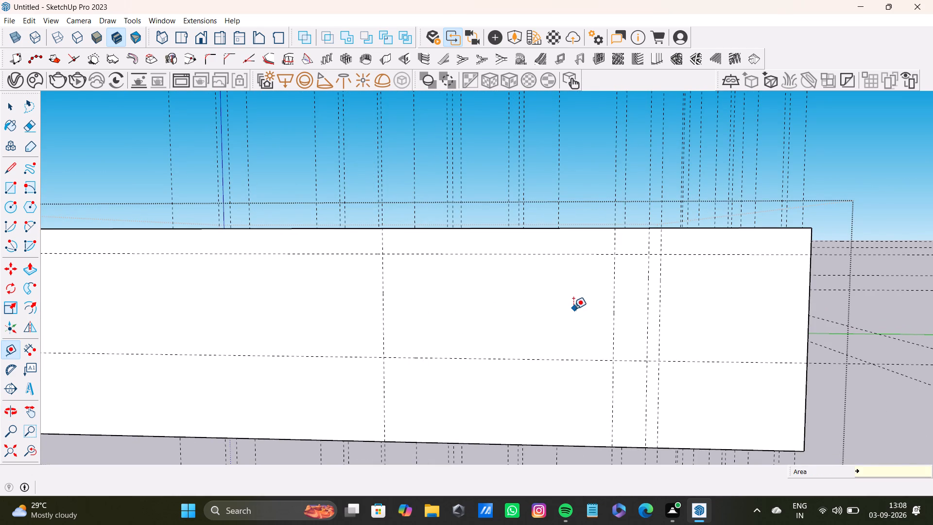
# Place a vertical guide about 4 11/16" from the second partition's near-face guide, at that partition's far face.
pyautogui.moveTo(388, 299); pyautogui.dragTo(382, 389, button='middle')
pyautogui.scroll(3, 381, 385)
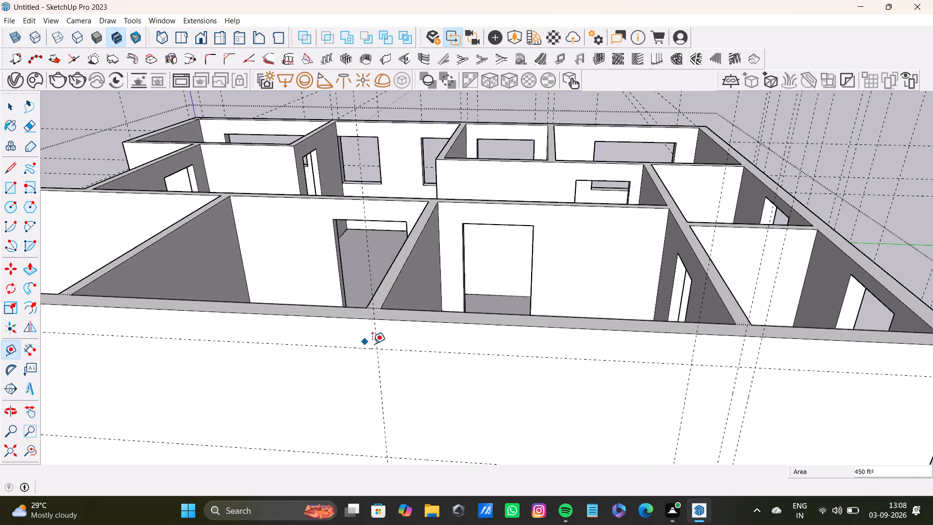
pyautogui.click(372, 344)
pyautogui.press('space')
pyautogui.scroll(-7, 360, 342)
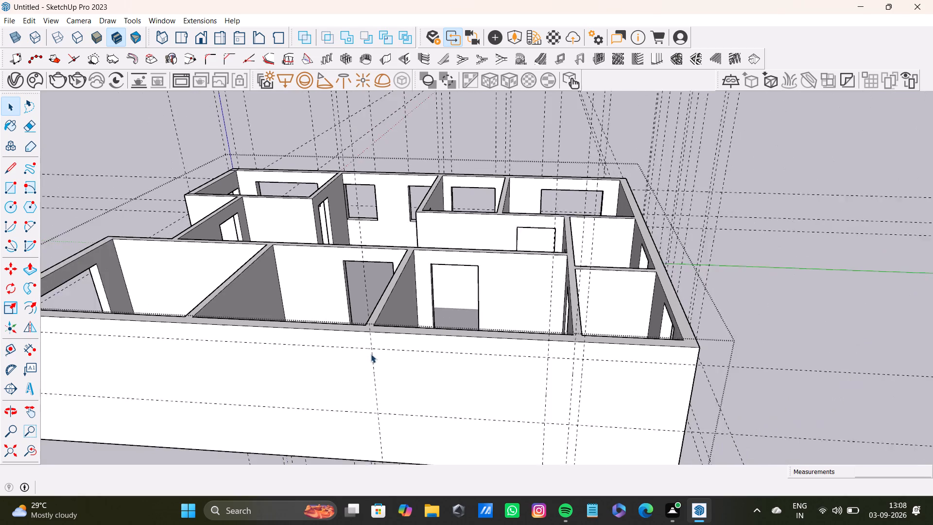
pyautogui.keyDown('shift'); pyautogui.moveTo(372, 354); pyautogui.dragTo(453, 367, button='middle'); pyautogui.keyUp('shift')
pyautogui.scroll(8, 454, 365)
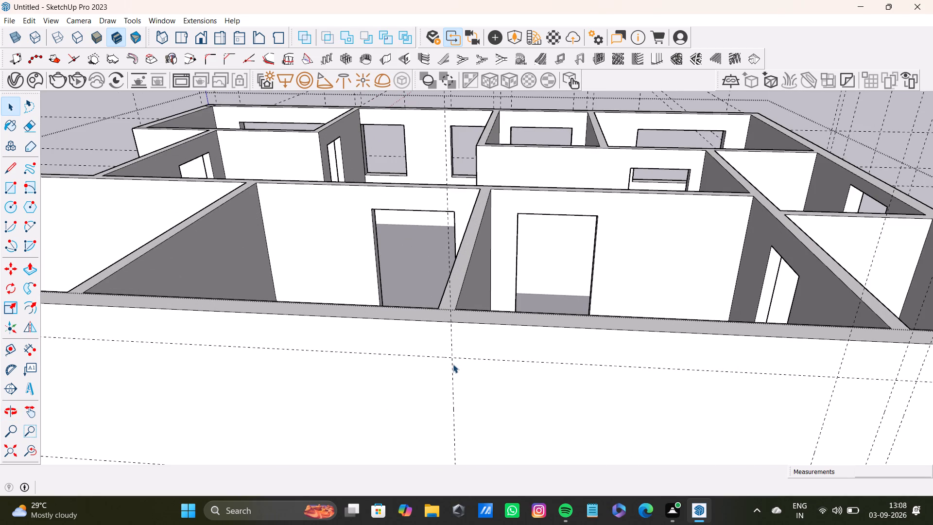
pyautogui.press('t')
pyautogui.scroll(6, 472, 325)
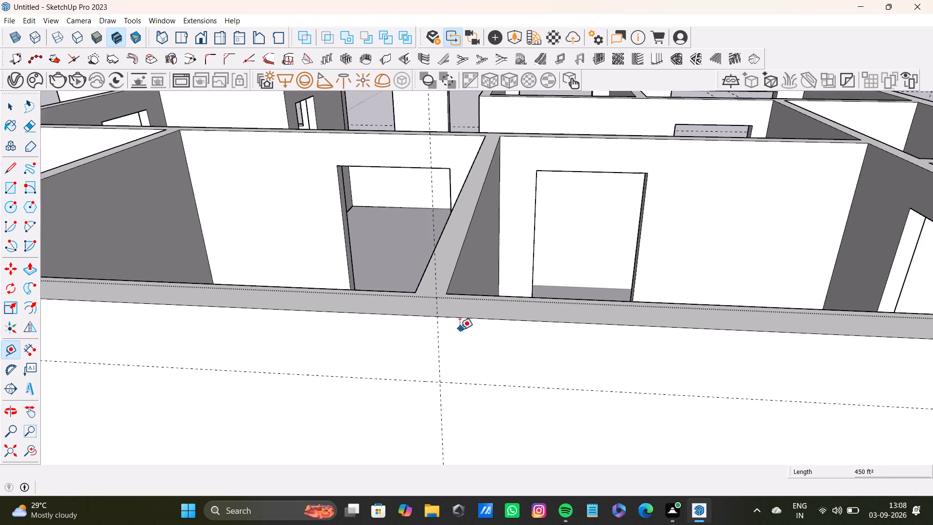
pyautogui.scroll(3, 460, 330)
pyautogui.moveTo(446, 330); pyautogui.dragTo(446, 324, button='middle')
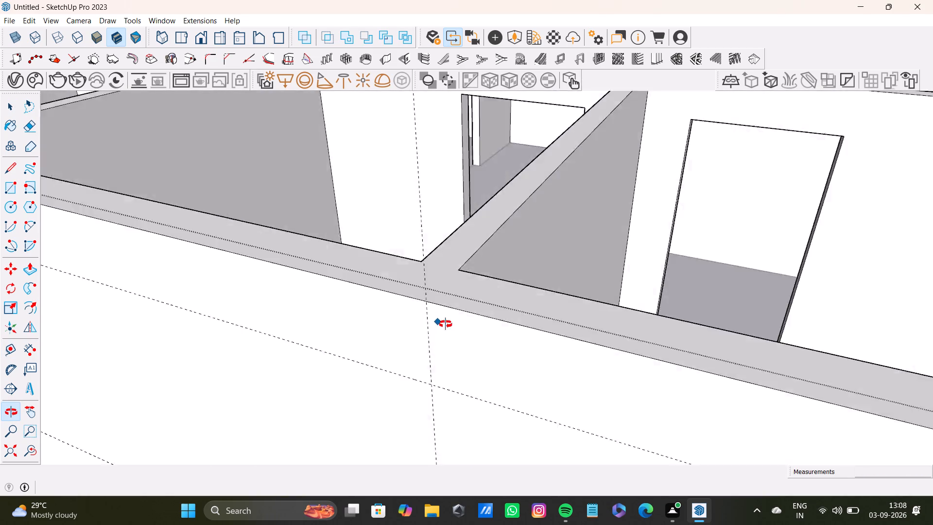
pyautogui.moveTo(446, 324); pyautogui.dragTo(480, 302, button='middle')
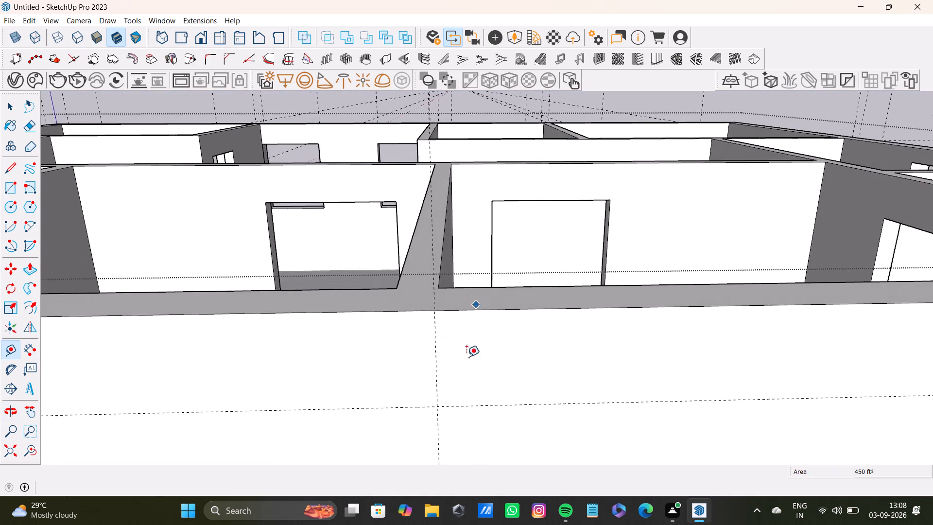
pyautogui.click(437, 388)
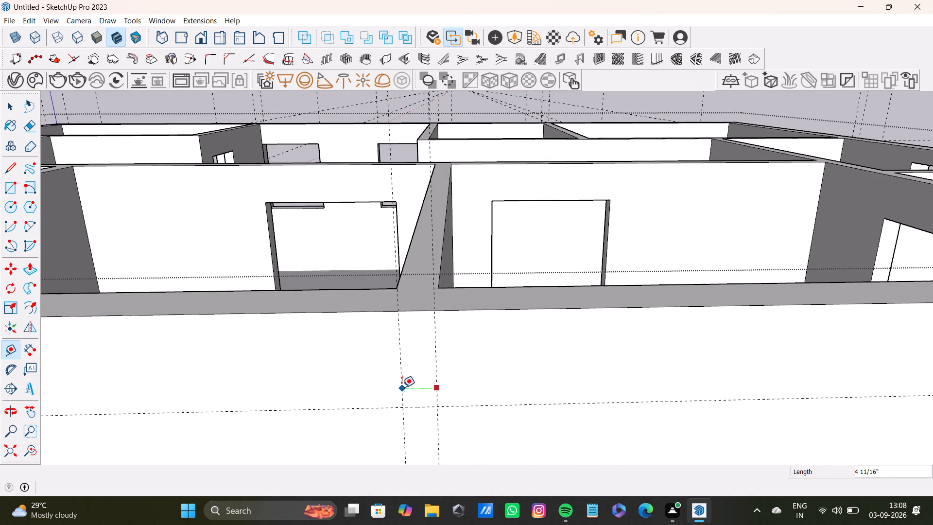
pyautogui.click(402, 387)
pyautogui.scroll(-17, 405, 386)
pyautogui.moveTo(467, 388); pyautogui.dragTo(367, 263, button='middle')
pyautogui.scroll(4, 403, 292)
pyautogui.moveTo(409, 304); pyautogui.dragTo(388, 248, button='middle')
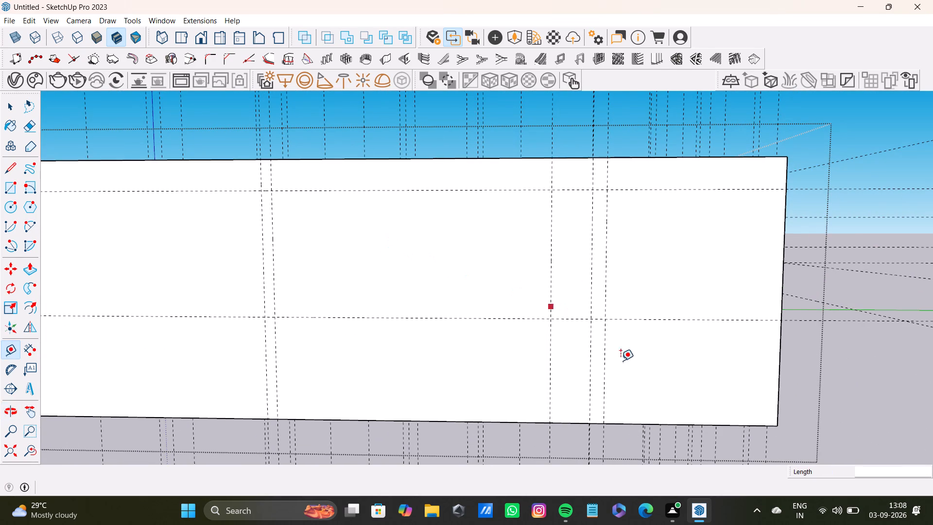
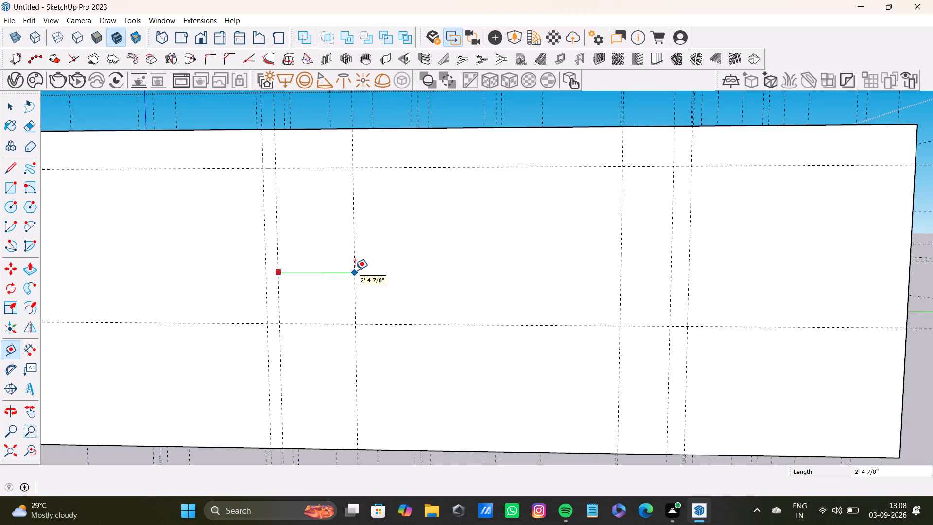
# Place two vertical window-side guides, about 2'4 7/8" in from the first partition's guide and 1'10 5/8" in from the guide before the second partition.
pyautogui.click(355, 270)
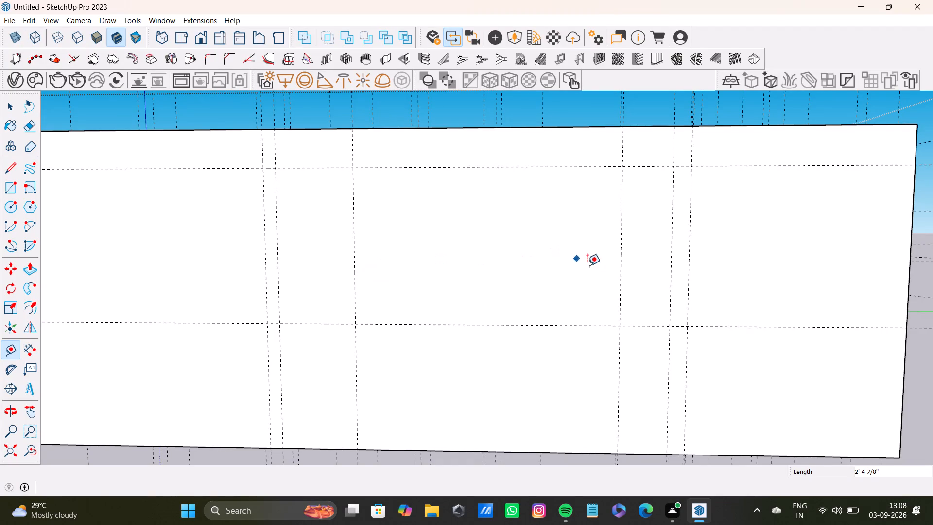
pyautogui.click(620, 283)
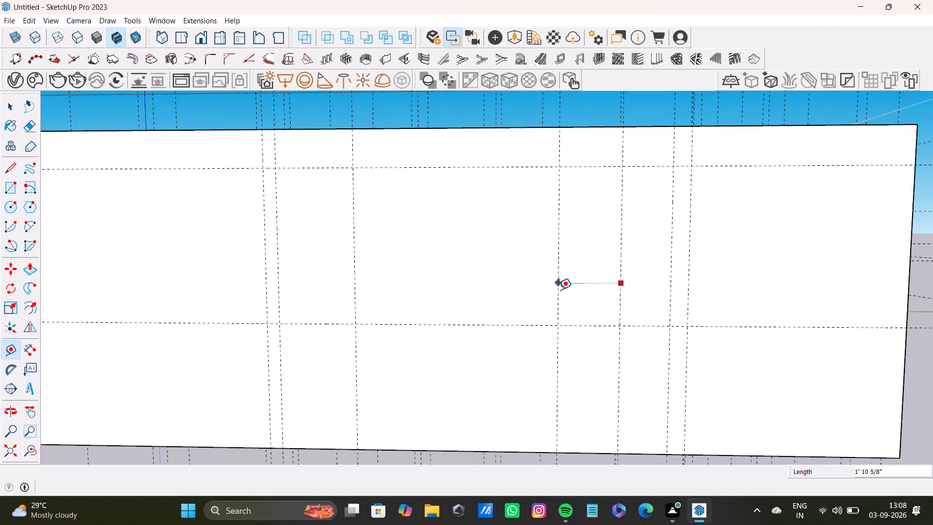
pyautogui.click(558, 290)
# Draw a window rectangle about 6'3 7/16" by 4'9 7/8" between the two new side guides and the horizontal sill and head guides.
pyautogui.moveTo(471, 275); pyautogui.dragTo(484, 358, button='middle')
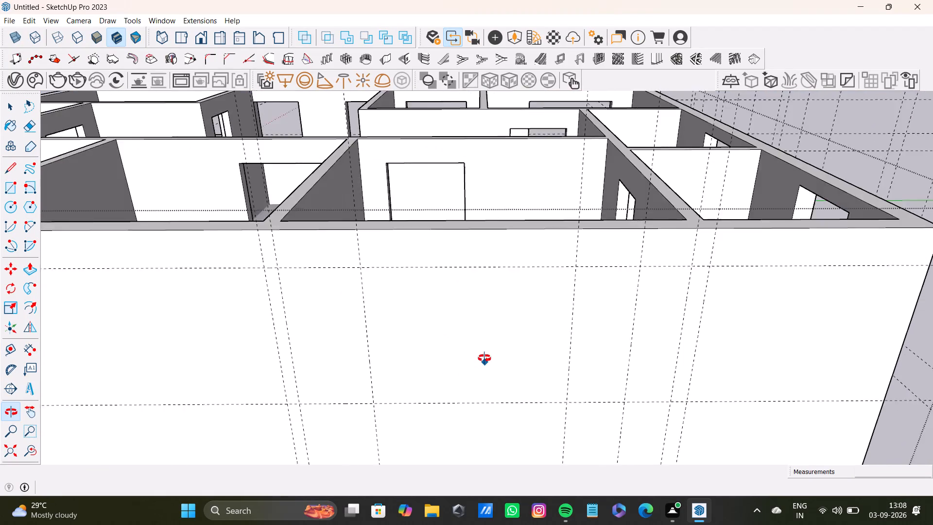
pyautogui.moveTo(484, 358); pyautogui.dragTo(484, 323, button='middle')
pyautogui.press('space')
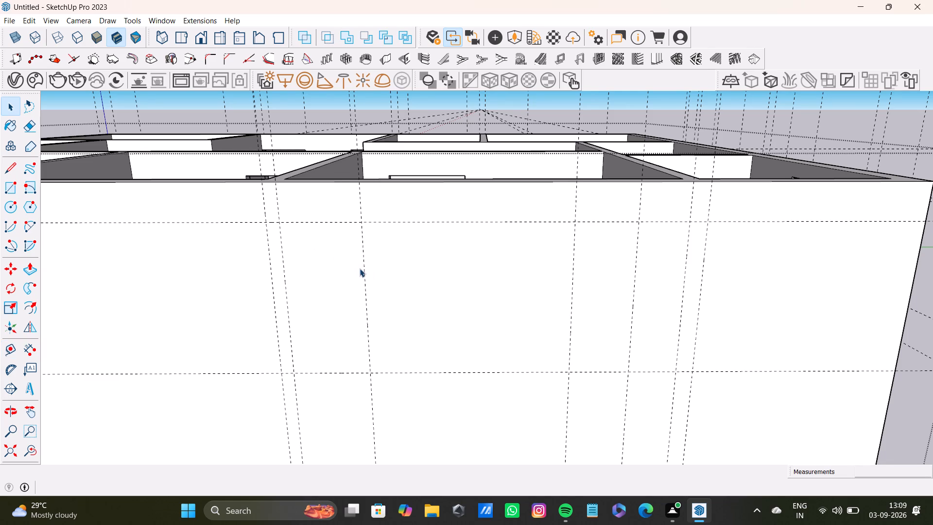
pyautogui.press('r')
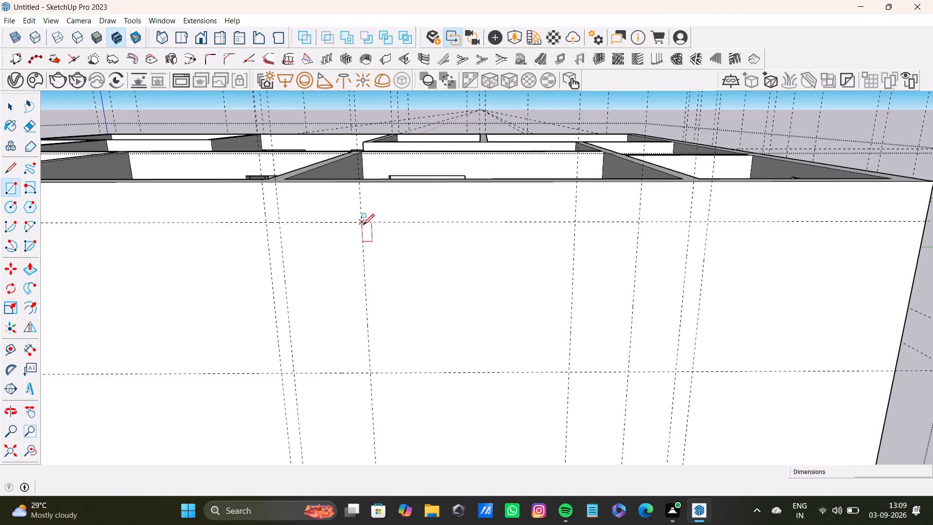
pyautogui.click(364, 220)
pyautogui.click(570, 373)
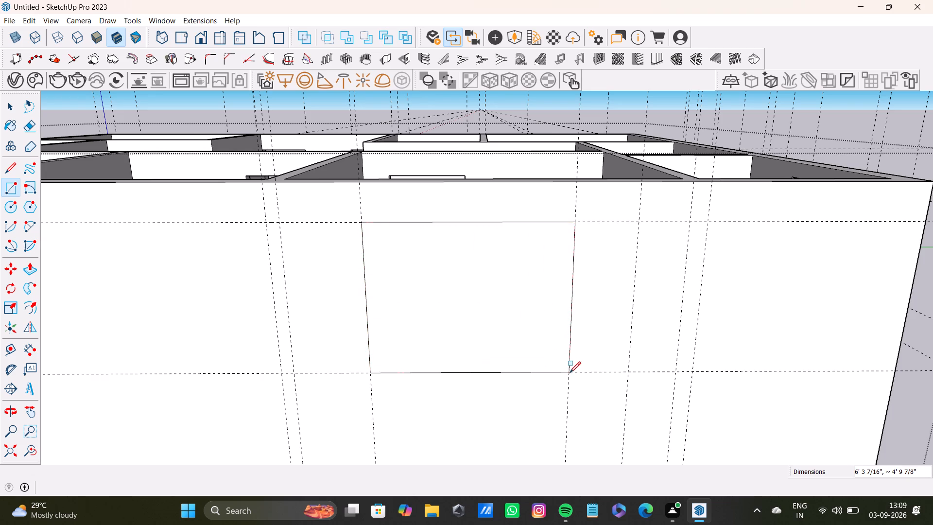
# Place a vertical guide about 10'11 11/16" from the first partition's guide in the adjoining bay, and another at the next partition's far face.
pyautogui.scroll(-9, 478, 340)
pyautogui.keyDown('shift'); pyautogui.moveTo(461, 341); pyautogui.dragTo(571, 350, button='middle'); pyautogui.keyUp('shift')
pyautogui.scroll(4, 396, 321)
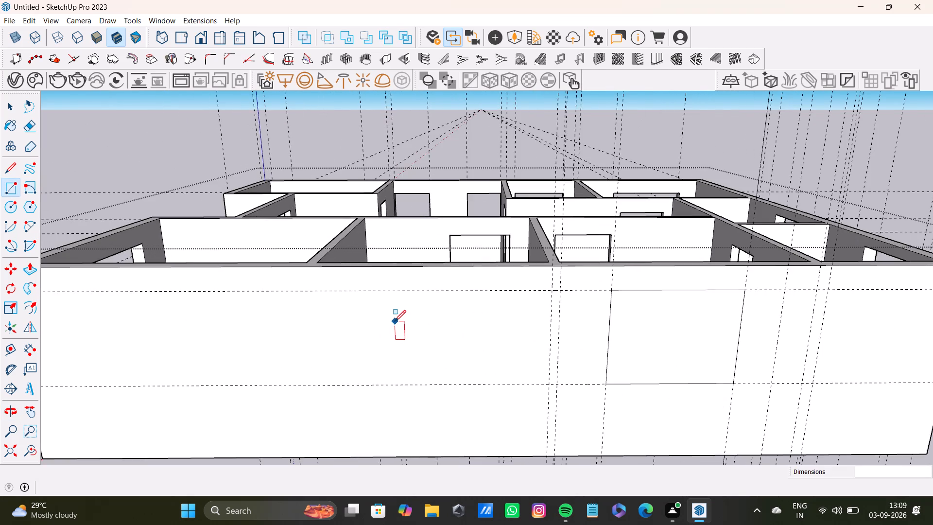
pyautogui.keyDown('shift'); pyautogui.moveTo(395, 321); pyautogui.dragTo(462, 327, button='middle'); pyautogui.keyUp('shift')
pyautogui.moveTo(472, 331); pyautogui.dragTo(475, 311, button='middle')
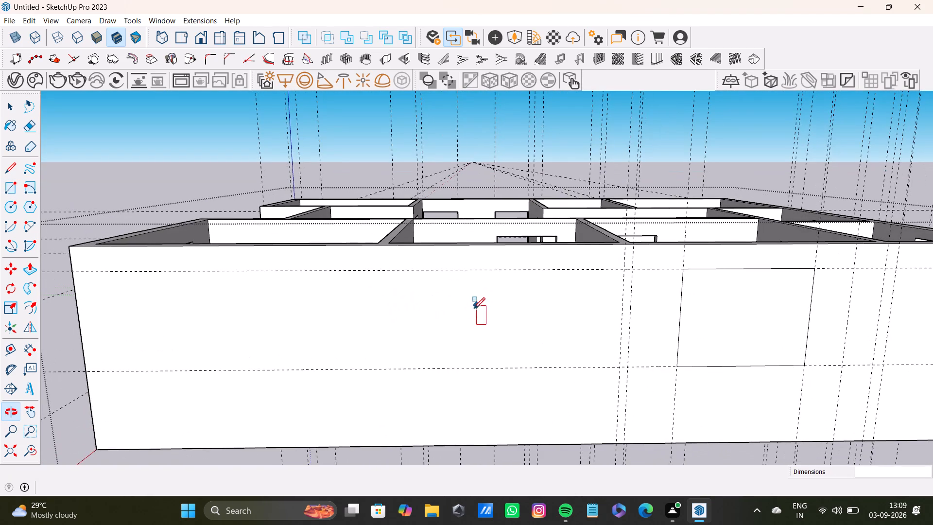
pyautogui.press('l')
pyautogui.scroll(4, 602, 327)
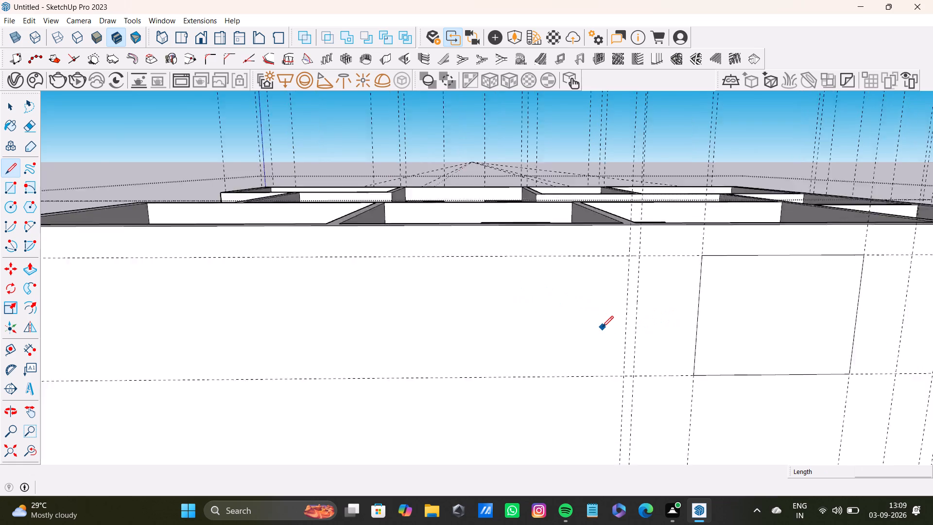
pyautogui.press('t')
pyautogui.click(631, 334)
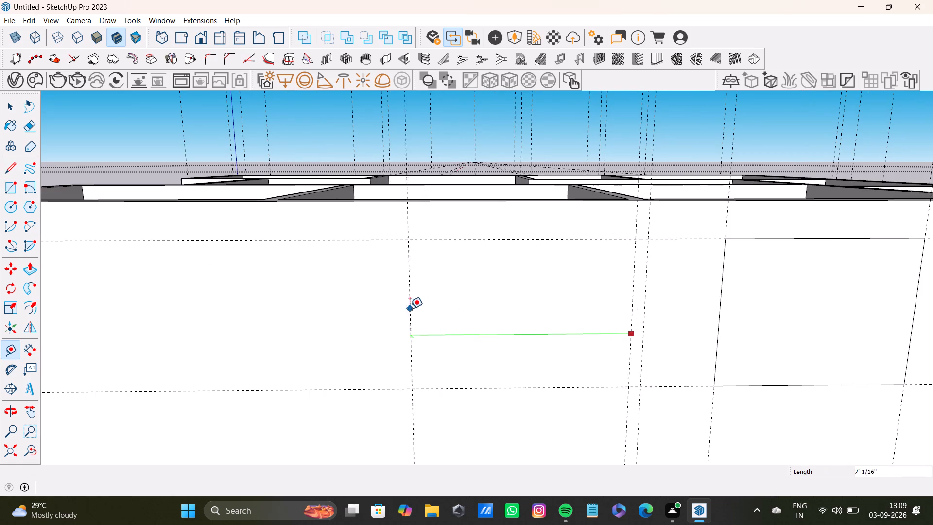
pyautogui.scroll(-4, 389, 315)
pyautogui.moveTo(369, 313); pyautogui.dragTo(495, 316, button='middle')
pyautogui.moveTo(451, 311); pyautogui.dragTo(452, 347, button='middle')
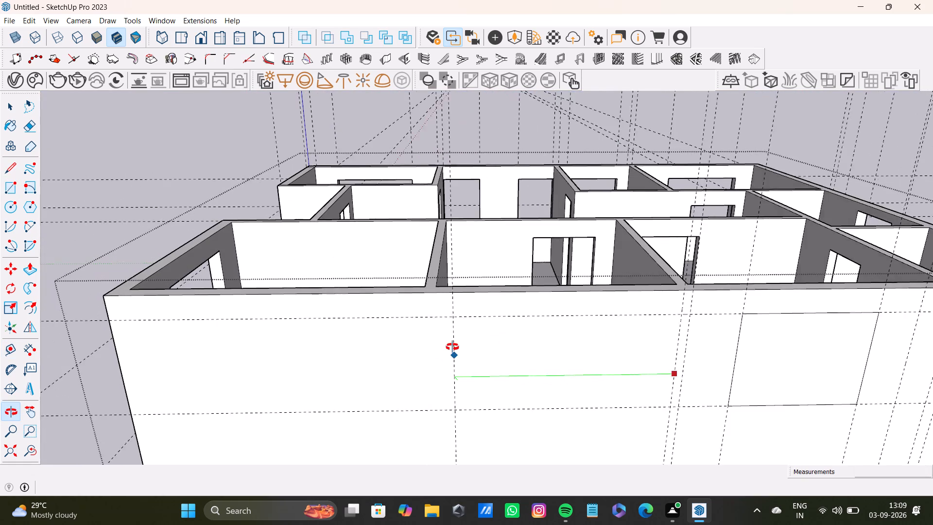
pyautogui.moveTo(452, 347); pyautogui.dragTo(438, 352, button='middle')
pyautogui.click(422, 348)
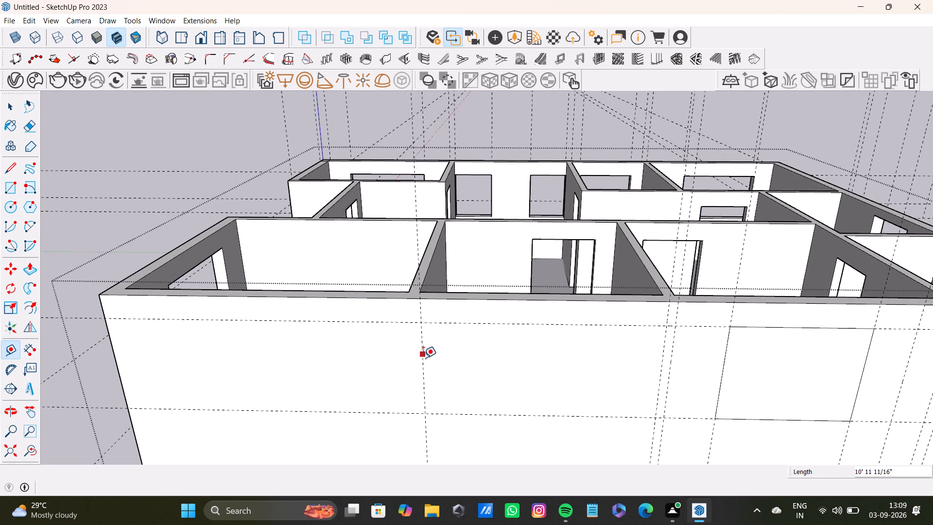
pyautogui.click(423, 359)
pyautogui.click(412, 359)
# Place window-side guides in the middle bay, one about 1'10 15/16" in from the newly guided partition and one in from the first partition.
pyautogui.scroll(-2, 449, 363)
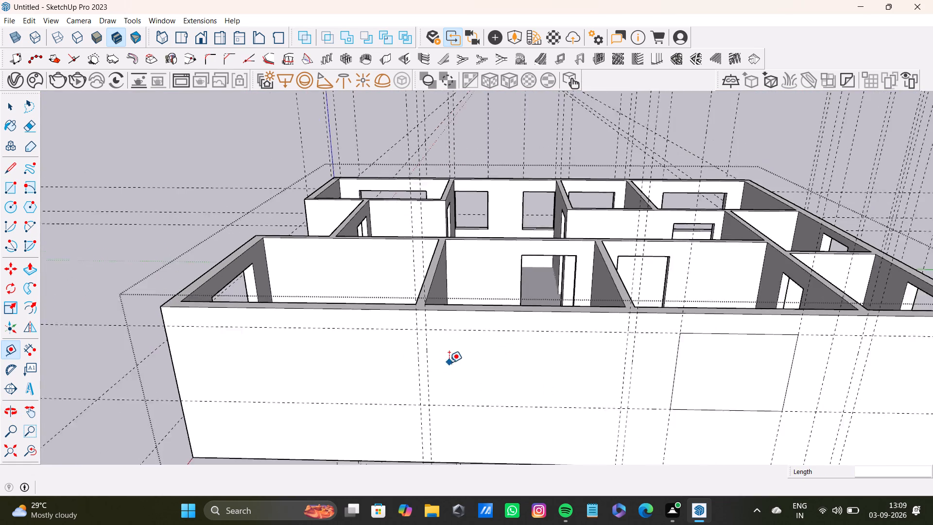
pyautogui.scroll(-2, 449, 363)
pyautogui.keyDown('shift'); pyautogui.moveTo(455, 359); pyautogui.dragTo(430, 349, button='middle'); pyautogui.keyUp('shift')
pyautogui.scroll(4, 418, 354)
pyautogui.click(401, 361)
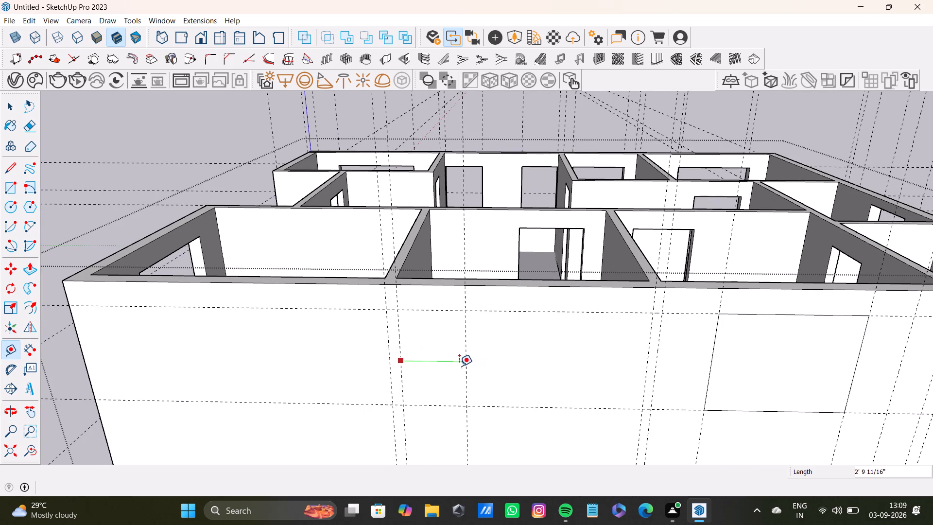
pyautogui.moveTo(443, 364); pyautogui.dragTo(453, 361)
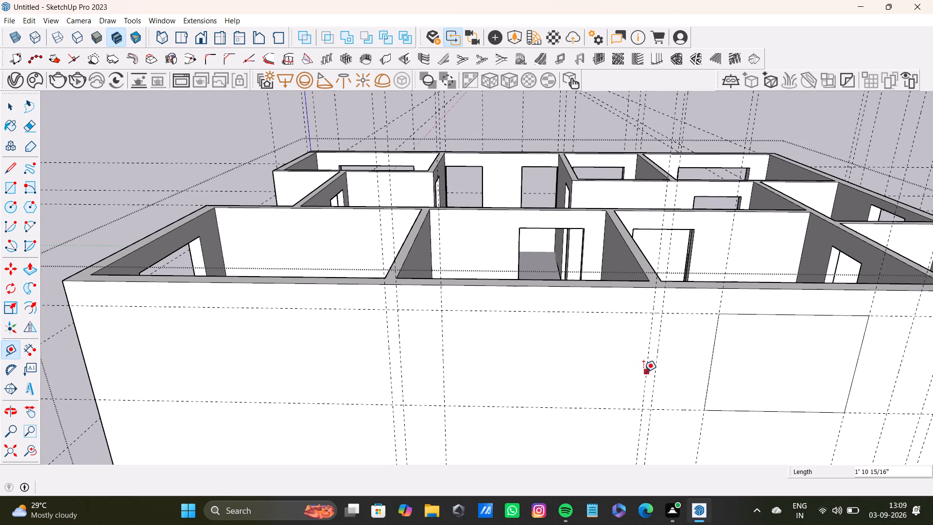
pyautogui.click(643, 372)
pyautogui.click(597, 371)
# Draw a window rectangle about 6'10 3/8" by 4'9 7/8" in the middle bay between its side guides and the horizontal guides.
pyautogui.scroll(-5, 556, 367)
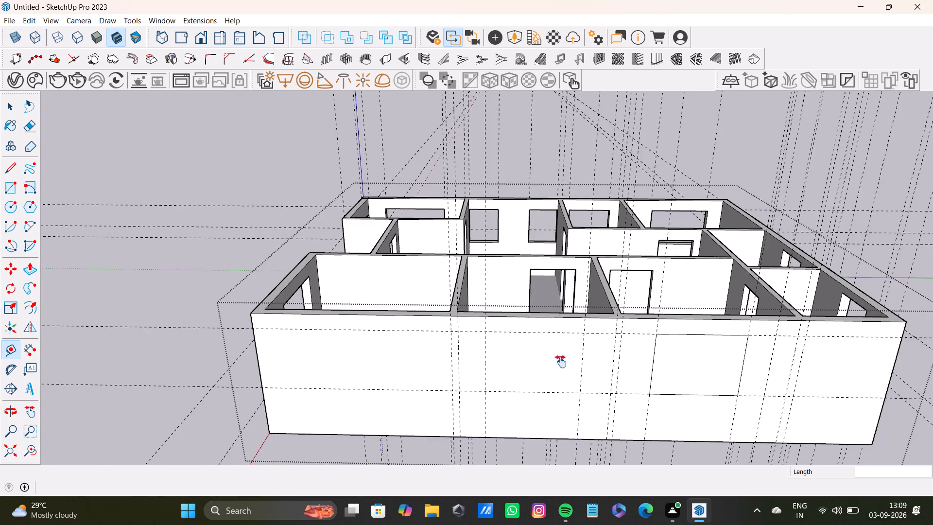
pyautogui.keyDown('shift'); pyautogui.moveTo(561, 362); pyautogui.dragTo(489, 347, button='middle'); pyautogui.keyUp('shift')
pyautogui.moveTo(493, 349); pyautogui.dragTo(505, 299, button='middle')
pyautogui.press('space')
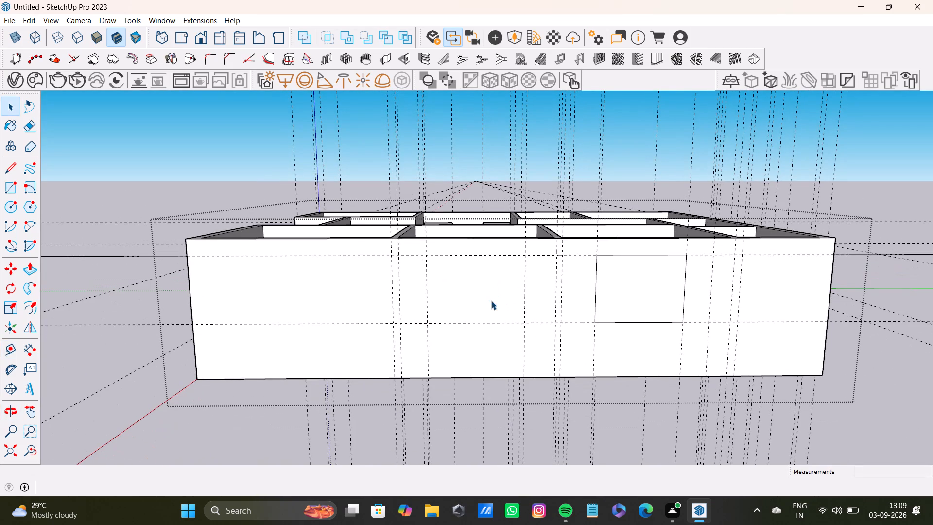
pyautogui.press('r')
pyautogui.scroll(6, 419, 265)
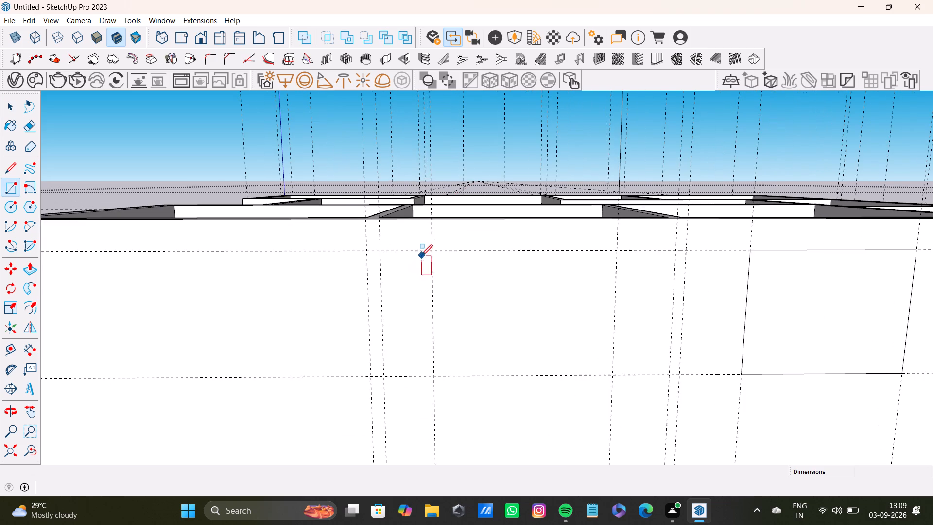
pyautogui.click(430, 249)
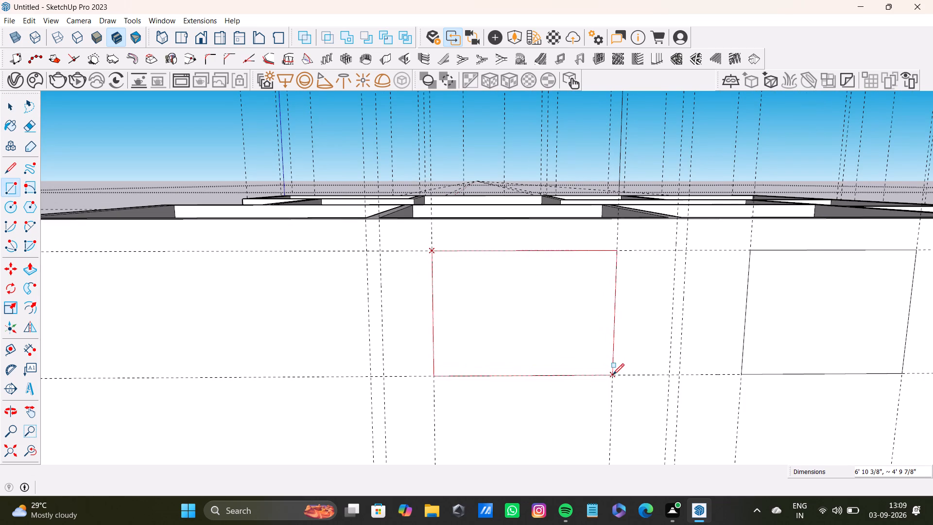
pyautogui.click(613, 375)
pyautogui.press('space')
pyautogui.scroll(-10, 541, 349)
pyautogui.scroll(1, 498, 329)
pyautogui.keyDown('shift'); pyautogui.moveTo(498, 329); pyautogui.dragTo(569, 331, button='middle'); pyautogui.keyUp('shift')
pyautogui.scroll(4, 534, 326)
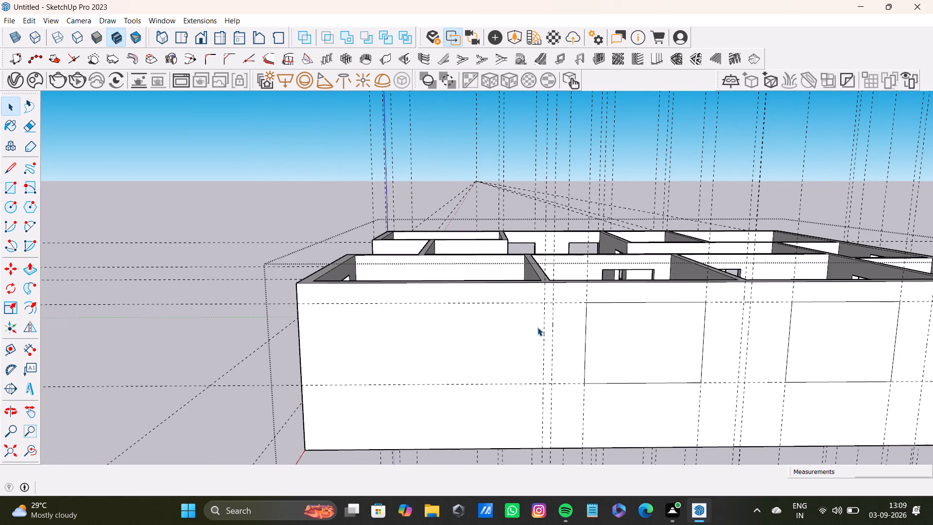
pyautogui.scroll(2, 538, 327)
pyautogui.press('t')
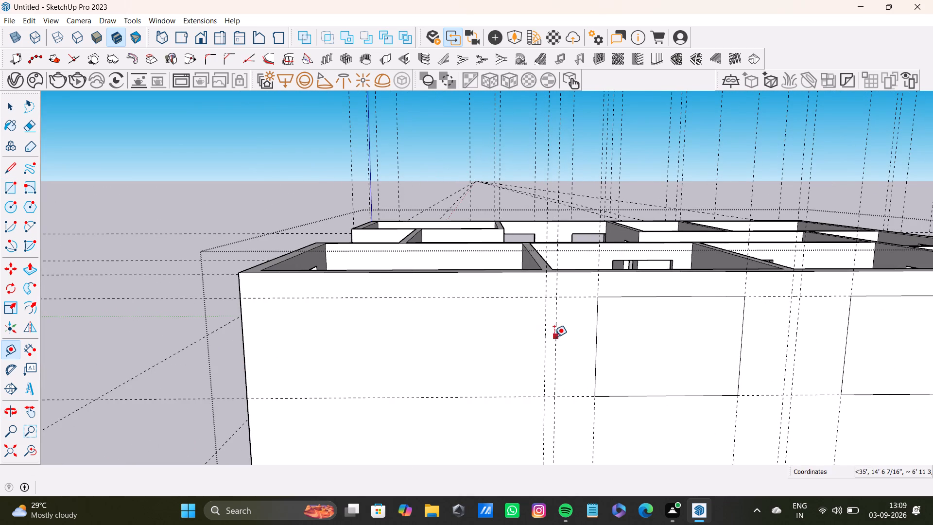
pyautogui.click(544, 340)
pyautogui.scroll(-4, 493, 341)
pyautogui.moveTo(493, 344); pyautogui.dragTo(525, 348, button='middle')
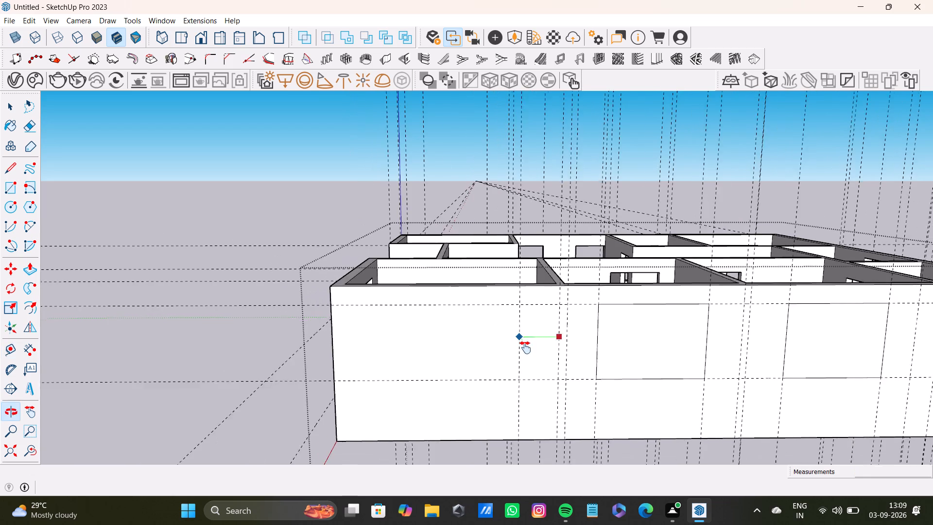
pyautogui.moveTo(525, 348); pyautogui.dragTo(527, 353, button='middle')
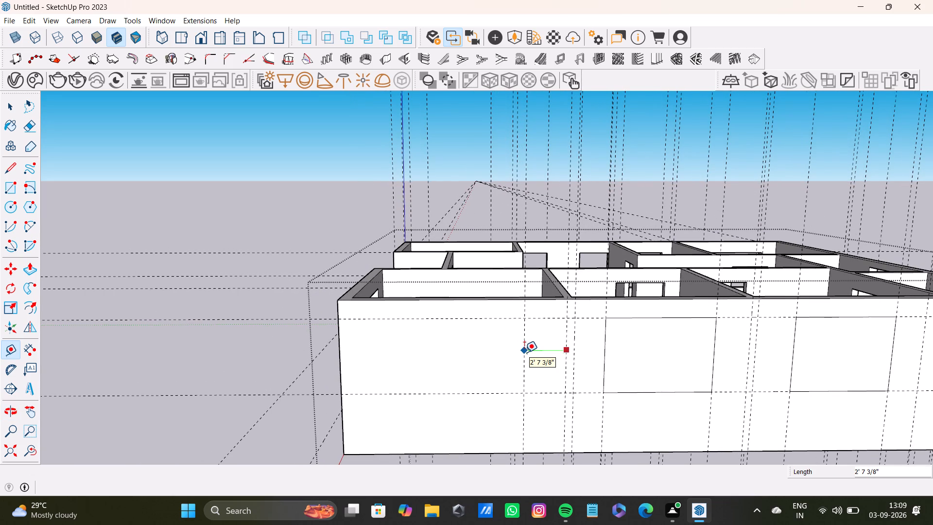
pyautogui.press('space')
# Push both window rectangles through the 9" outer wall to cut the two openings.
pyautogui.scroll(-4, 524, 352)
pyautogui.moveTo(513, 348); pyautogui.dragTo(395, 343, button='middle')
pyautogui.scroll(4, 518, 337)
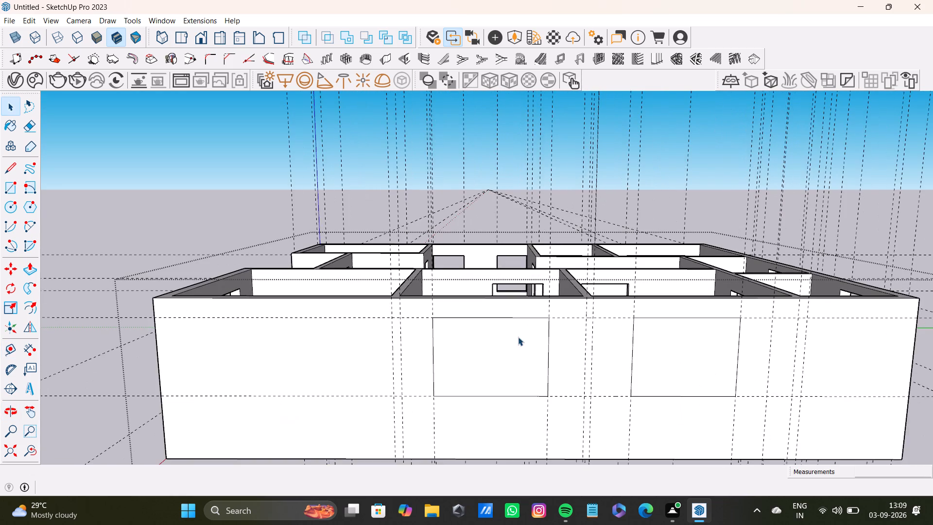
pyautogui.moveTo(519, 336); pyautogui.dragTo(466, 326, button='middle')
pyautogui.click(452, 335)
pyautogui.press('p')
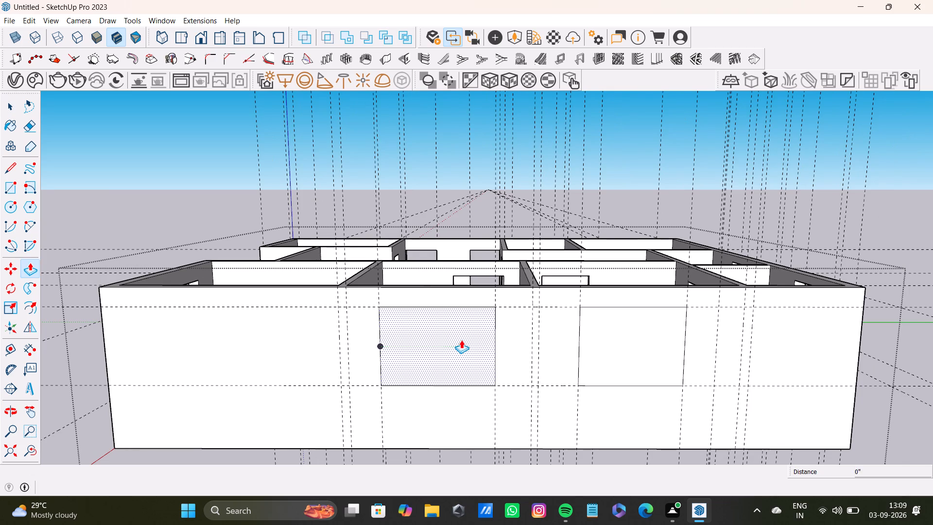
pyautogui.moveTo(463, 340); pyautogui.dragTo(364, 359, button='middle')
pyautogui.moveTo(341, 342); pyautogui.dragTo(390, 299)
pyautogui.moveTo(483, 371); pyautogui.dragTo(553, 326)
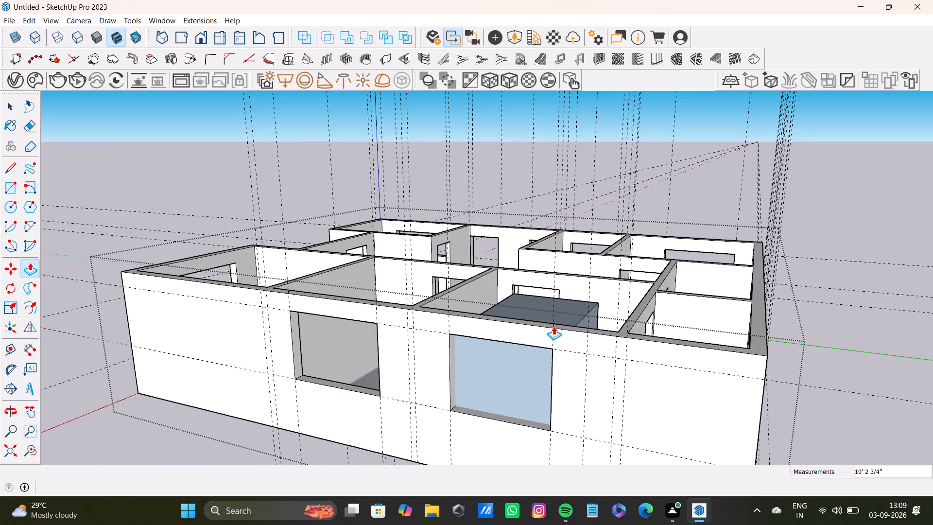
pyautogui.moveTo(553, 326); pyautogui.dragTo(563, 325)
pyautogui.scroll(-5, 492, 357)
pyautogui.moveTo(460, 374); pyautogui.dragTo(663, 426, button='middle')
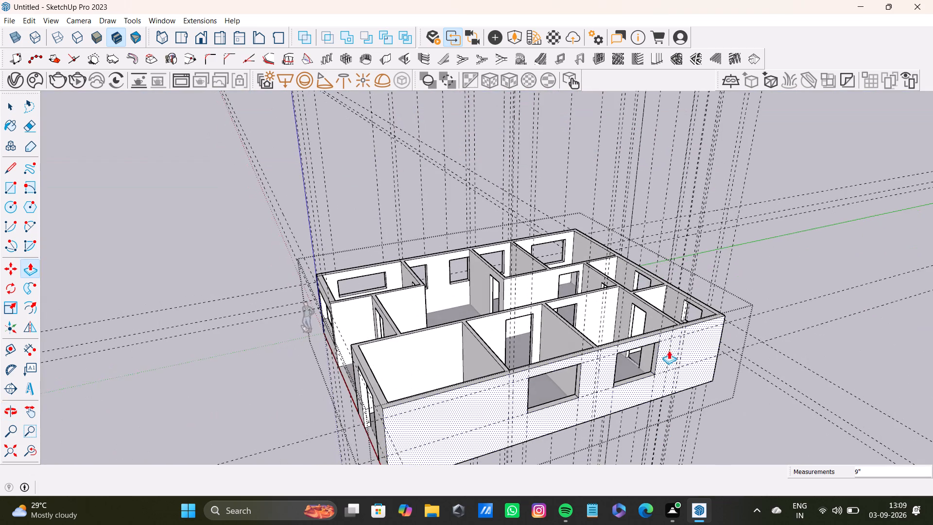
pyautogui.press('space')
pyautogui.click(742, 263)
# Examine the whole house model from several sides and from above, checking the door and window openings.
pyautogui.moveTo(386, 302); pyautogui.dragTo(852, 302, button='middle')
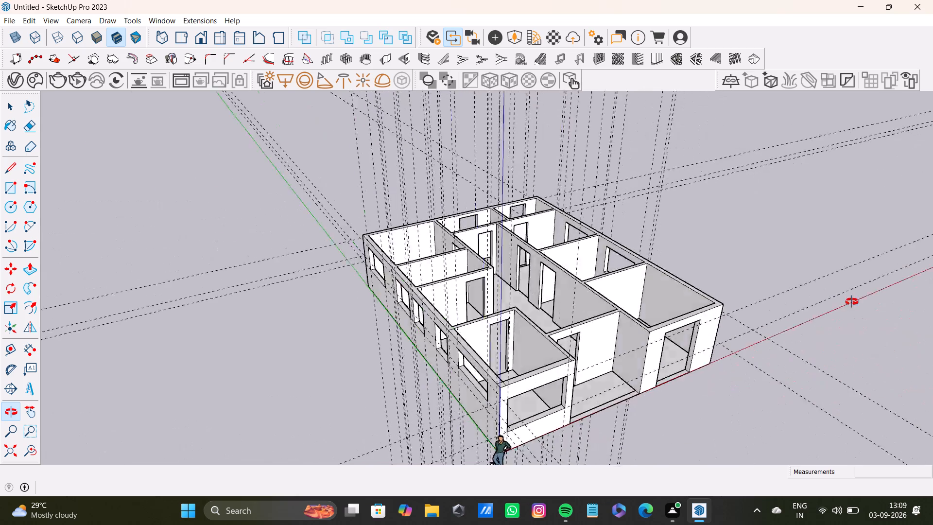
pyautogui.moveTo(852, 302); pyautogui.dragTo(715, 192, button='middle')
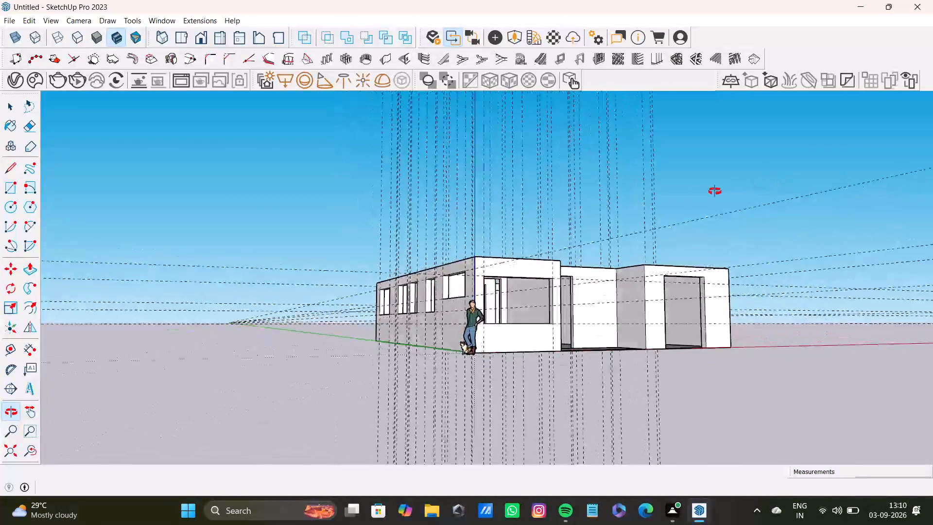
pyautogui.moveTo(715, 192); pyautogui.dragTo(570, 351, button='middle')
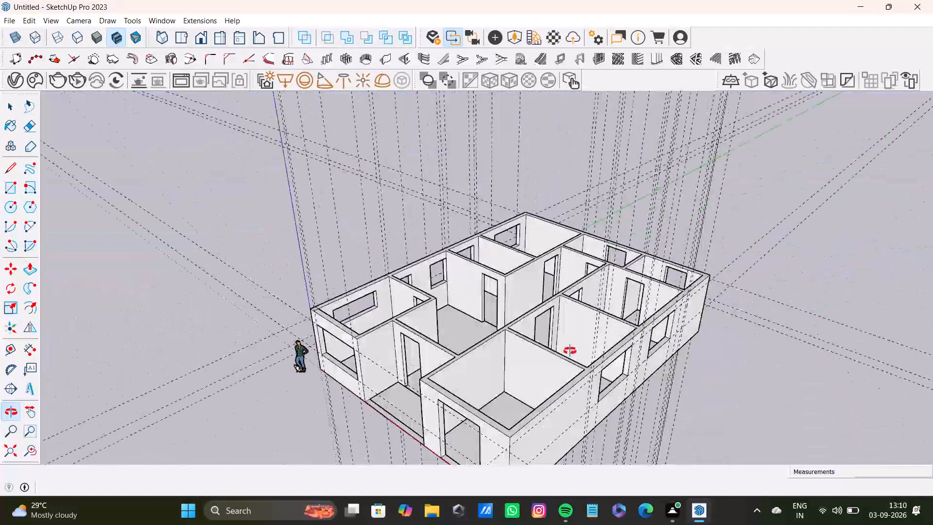
pyautogui.moveTo(570, 351); pyautogui.dragTo(455, 471, button='middle')
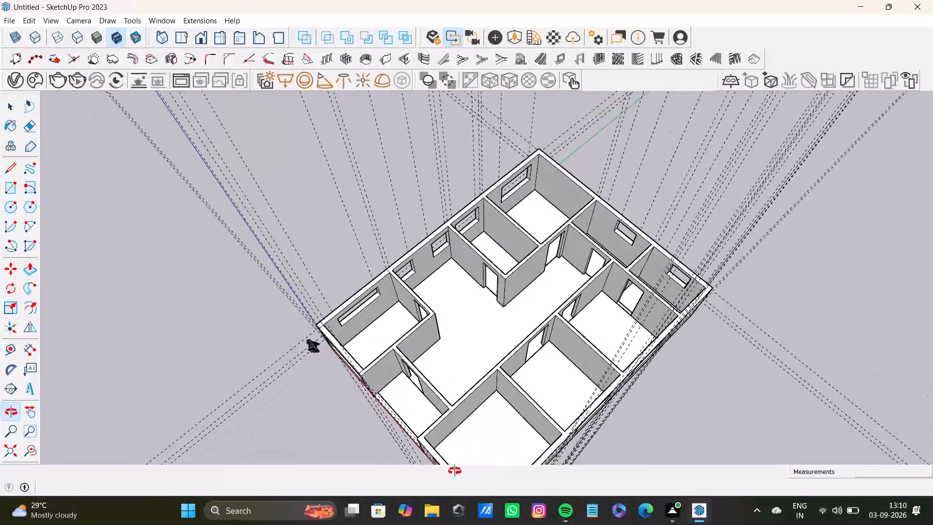
pyautogui.moveTo(455, 471); pyautogui.dragTo(413, 469, button='middle')
pyautogui.scroll(-1, 393, 422)
pyautogui.scroll(7, 552, 244)
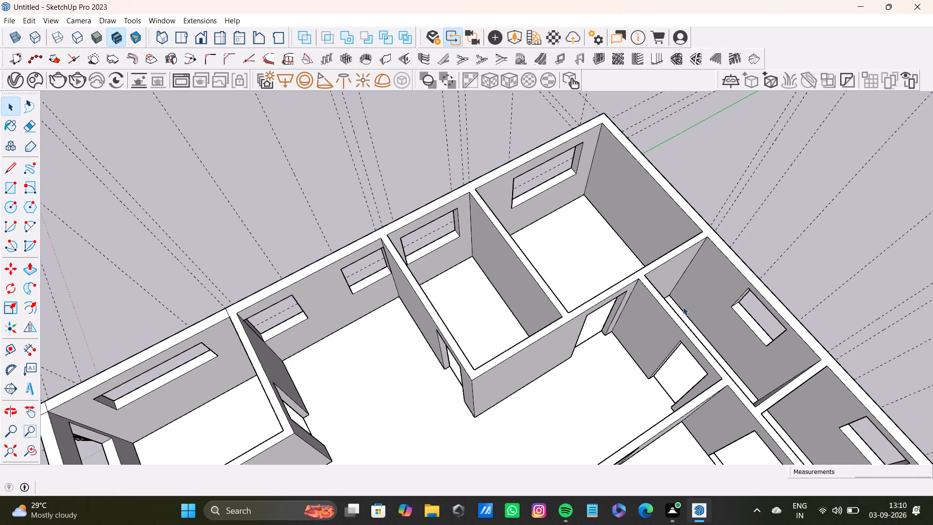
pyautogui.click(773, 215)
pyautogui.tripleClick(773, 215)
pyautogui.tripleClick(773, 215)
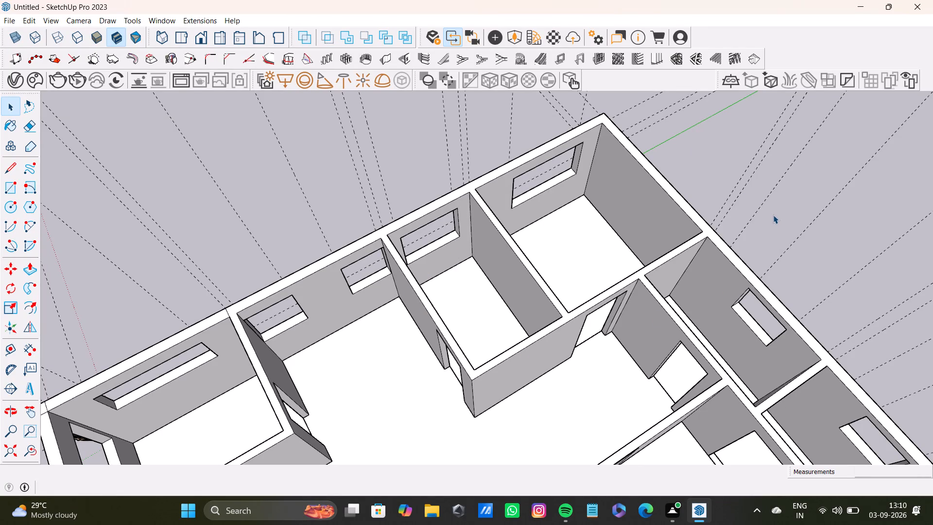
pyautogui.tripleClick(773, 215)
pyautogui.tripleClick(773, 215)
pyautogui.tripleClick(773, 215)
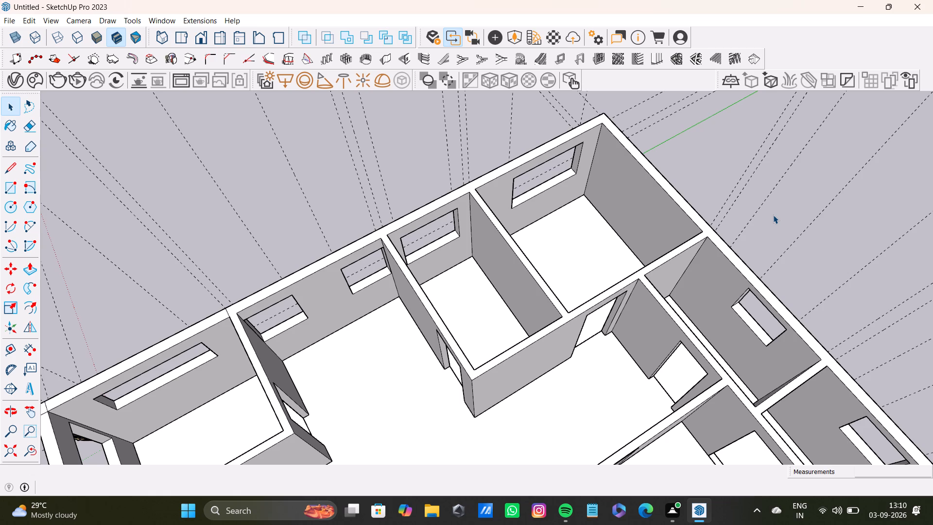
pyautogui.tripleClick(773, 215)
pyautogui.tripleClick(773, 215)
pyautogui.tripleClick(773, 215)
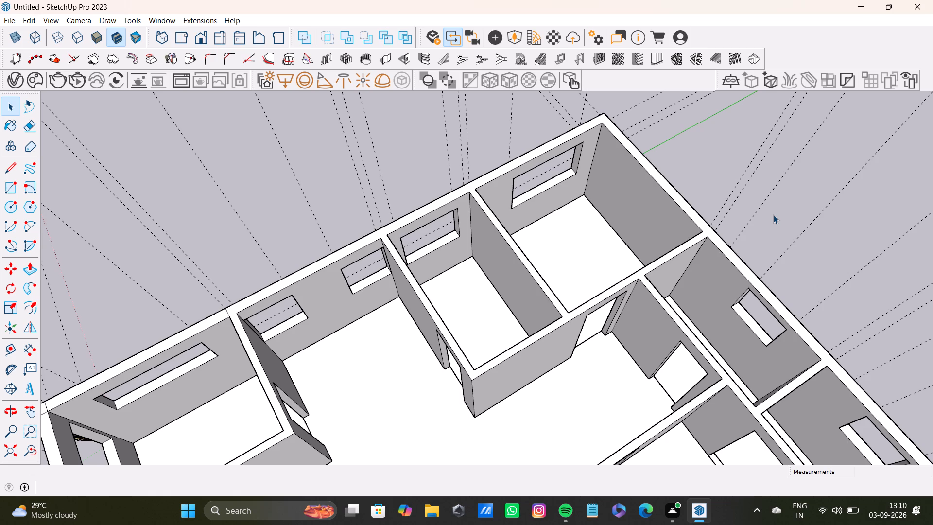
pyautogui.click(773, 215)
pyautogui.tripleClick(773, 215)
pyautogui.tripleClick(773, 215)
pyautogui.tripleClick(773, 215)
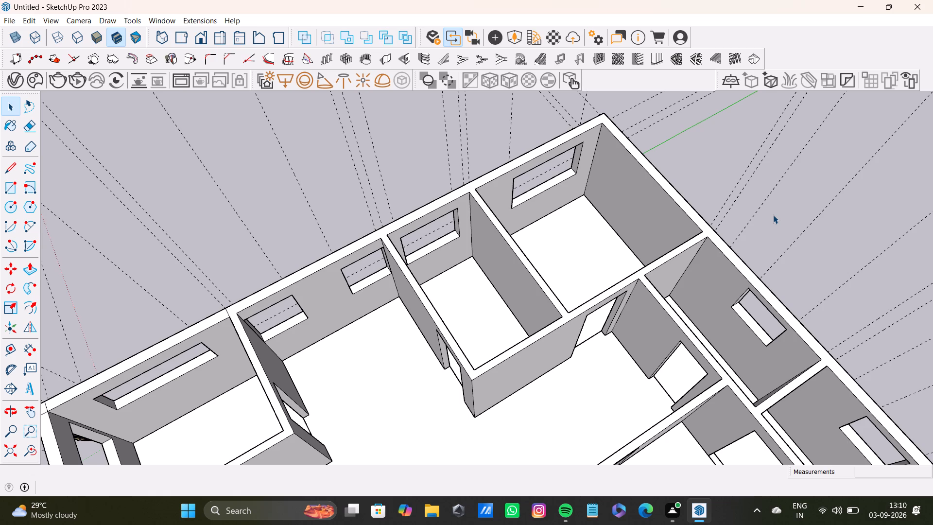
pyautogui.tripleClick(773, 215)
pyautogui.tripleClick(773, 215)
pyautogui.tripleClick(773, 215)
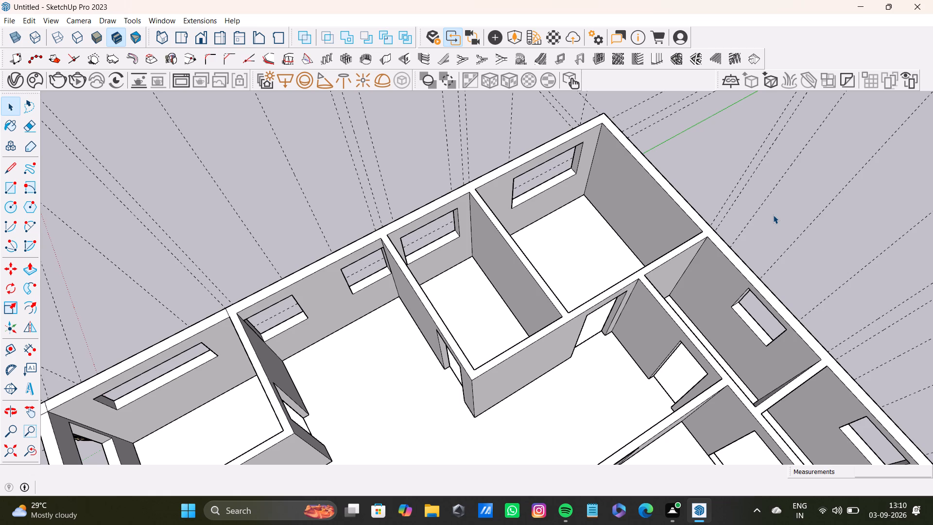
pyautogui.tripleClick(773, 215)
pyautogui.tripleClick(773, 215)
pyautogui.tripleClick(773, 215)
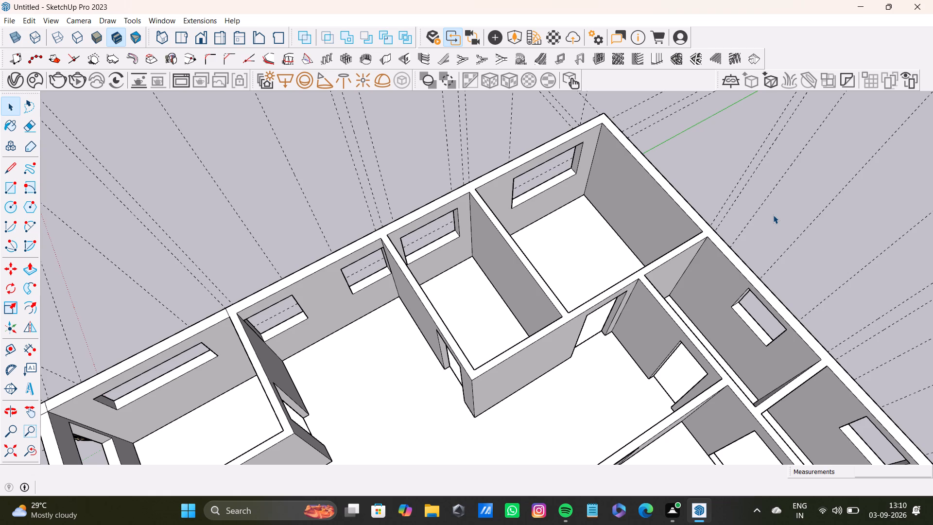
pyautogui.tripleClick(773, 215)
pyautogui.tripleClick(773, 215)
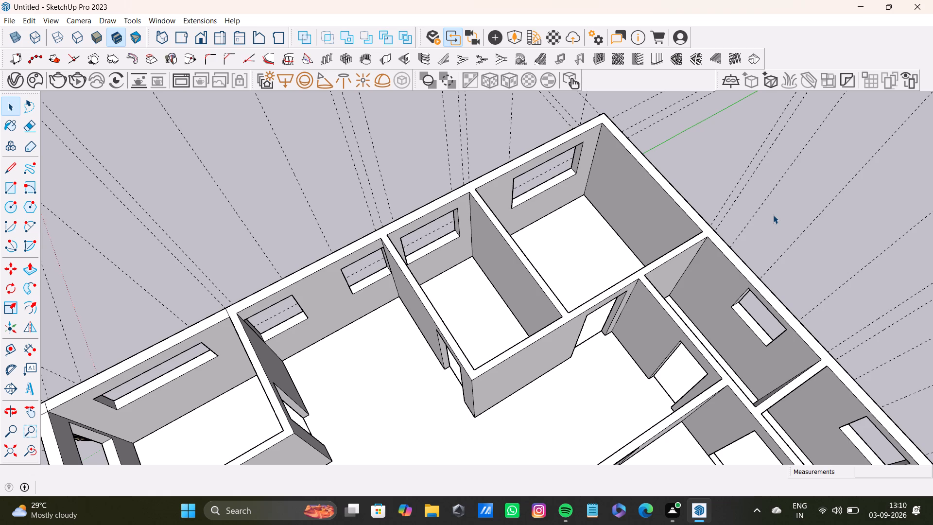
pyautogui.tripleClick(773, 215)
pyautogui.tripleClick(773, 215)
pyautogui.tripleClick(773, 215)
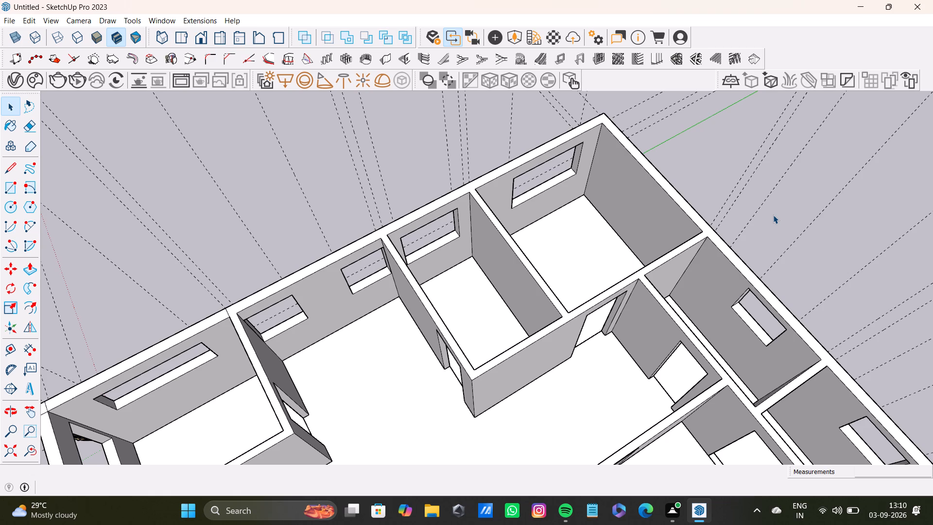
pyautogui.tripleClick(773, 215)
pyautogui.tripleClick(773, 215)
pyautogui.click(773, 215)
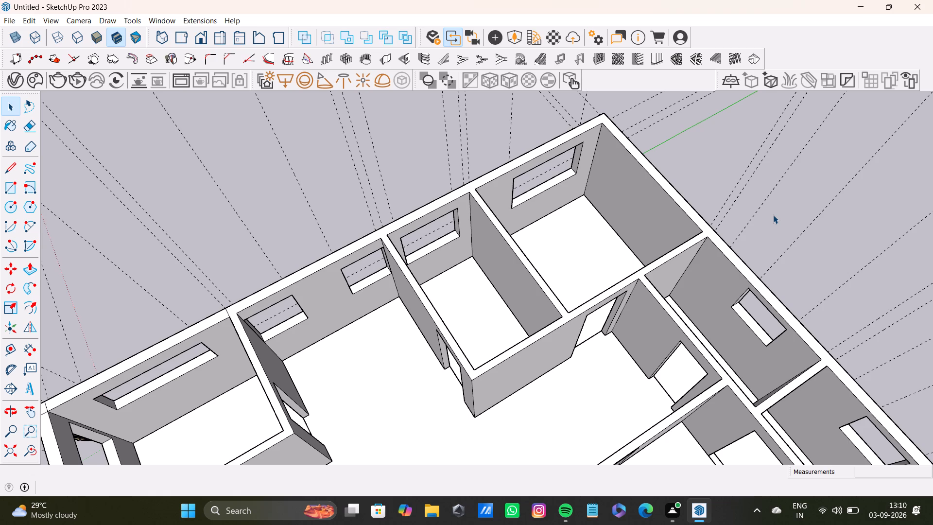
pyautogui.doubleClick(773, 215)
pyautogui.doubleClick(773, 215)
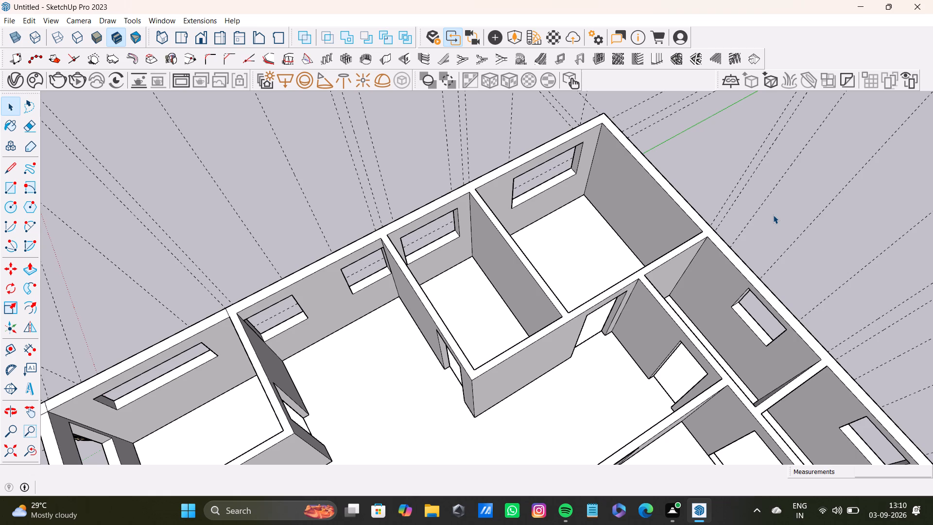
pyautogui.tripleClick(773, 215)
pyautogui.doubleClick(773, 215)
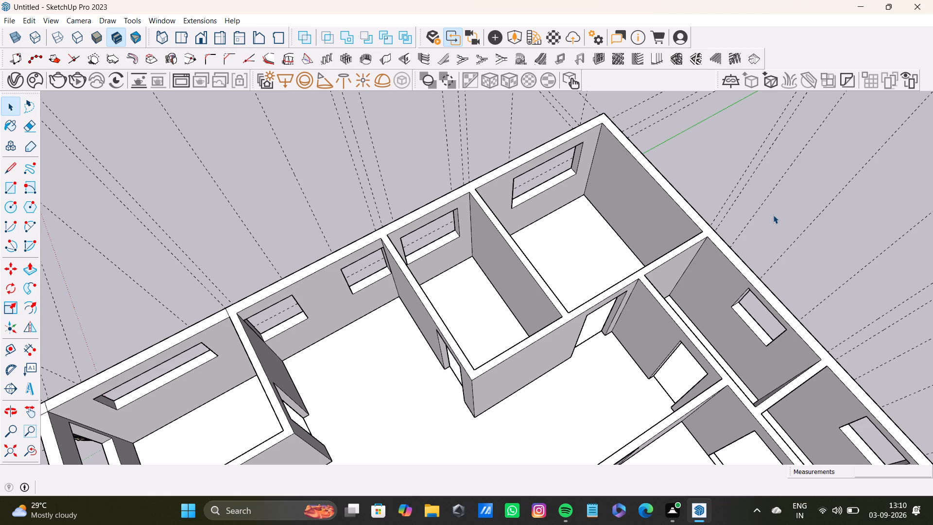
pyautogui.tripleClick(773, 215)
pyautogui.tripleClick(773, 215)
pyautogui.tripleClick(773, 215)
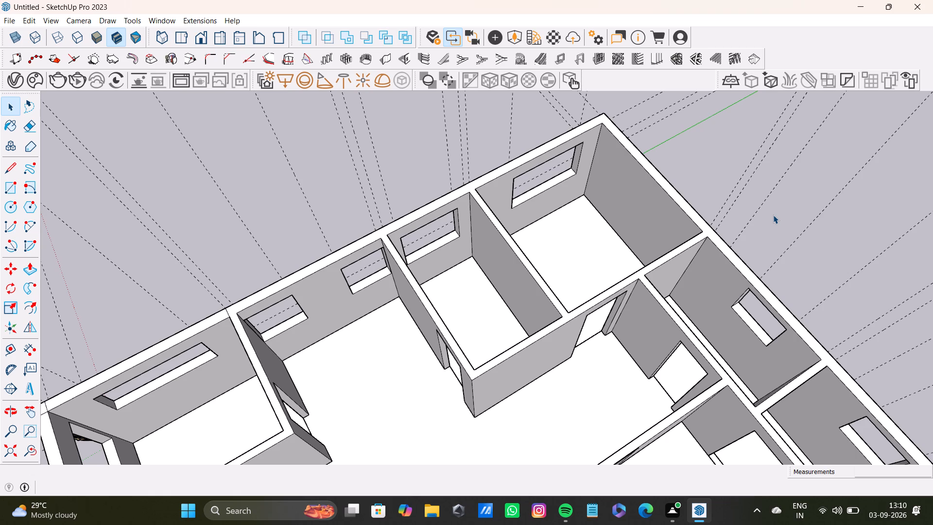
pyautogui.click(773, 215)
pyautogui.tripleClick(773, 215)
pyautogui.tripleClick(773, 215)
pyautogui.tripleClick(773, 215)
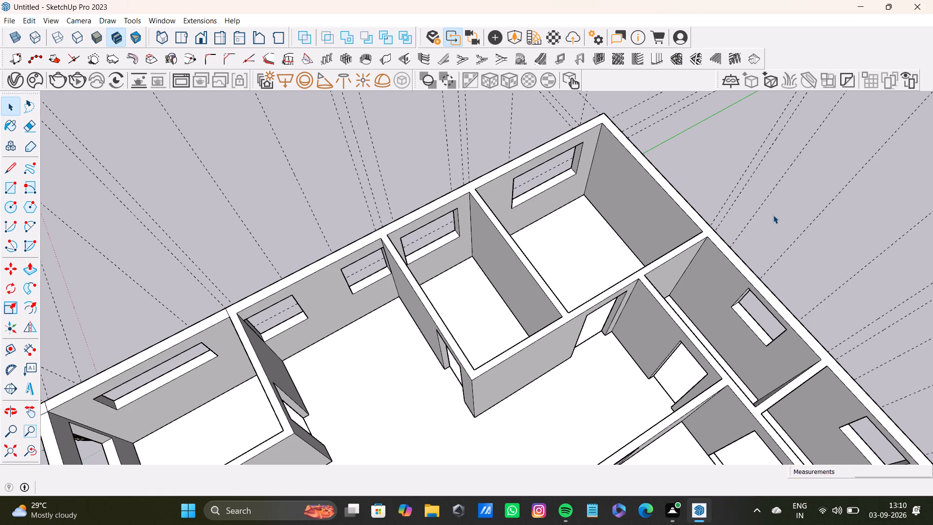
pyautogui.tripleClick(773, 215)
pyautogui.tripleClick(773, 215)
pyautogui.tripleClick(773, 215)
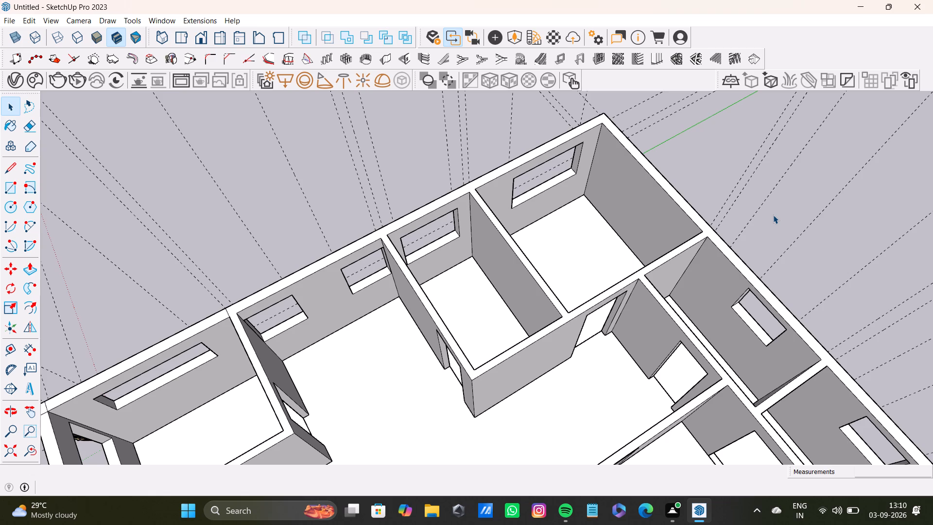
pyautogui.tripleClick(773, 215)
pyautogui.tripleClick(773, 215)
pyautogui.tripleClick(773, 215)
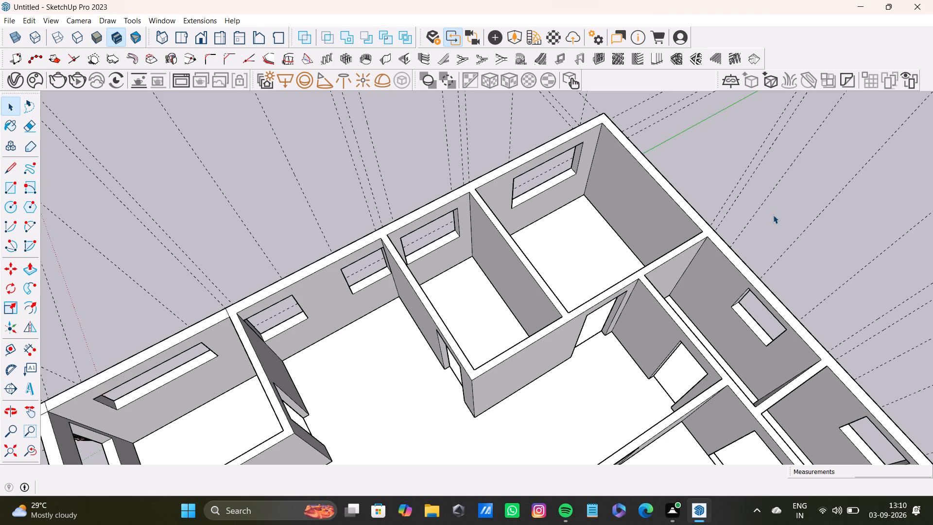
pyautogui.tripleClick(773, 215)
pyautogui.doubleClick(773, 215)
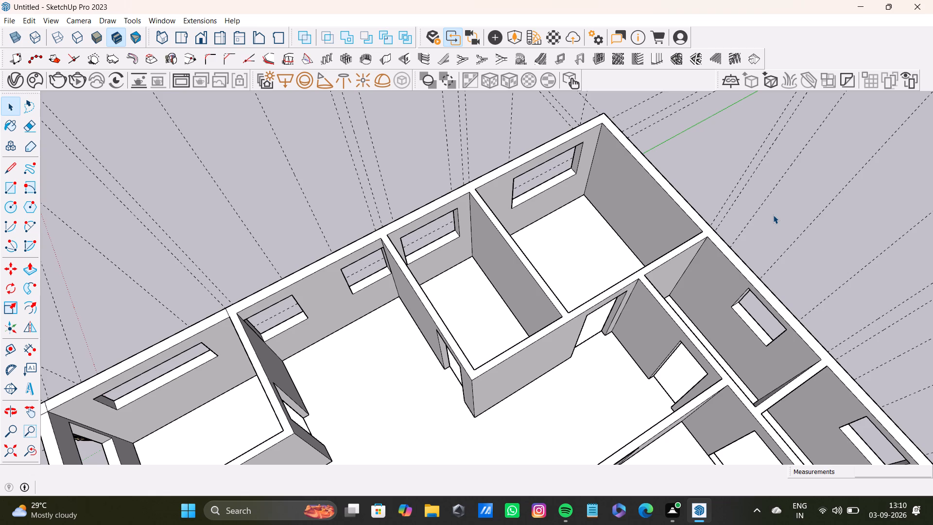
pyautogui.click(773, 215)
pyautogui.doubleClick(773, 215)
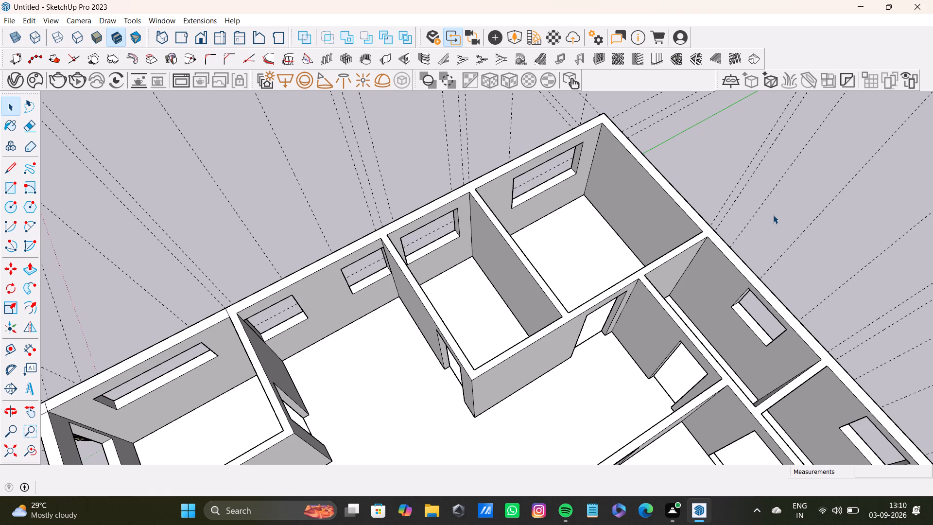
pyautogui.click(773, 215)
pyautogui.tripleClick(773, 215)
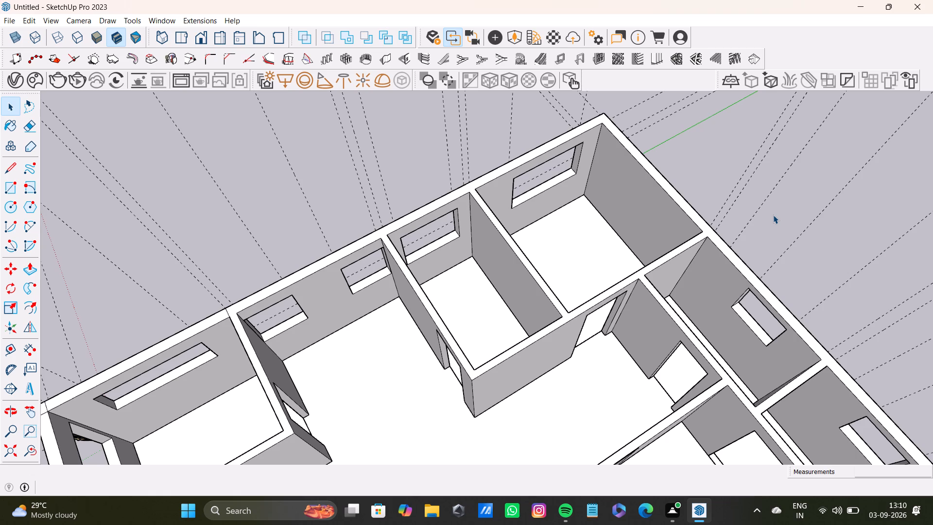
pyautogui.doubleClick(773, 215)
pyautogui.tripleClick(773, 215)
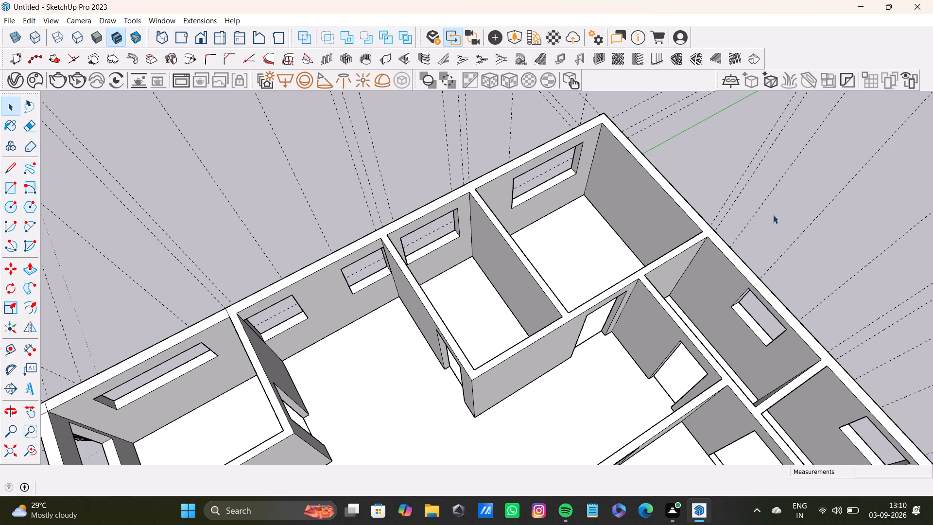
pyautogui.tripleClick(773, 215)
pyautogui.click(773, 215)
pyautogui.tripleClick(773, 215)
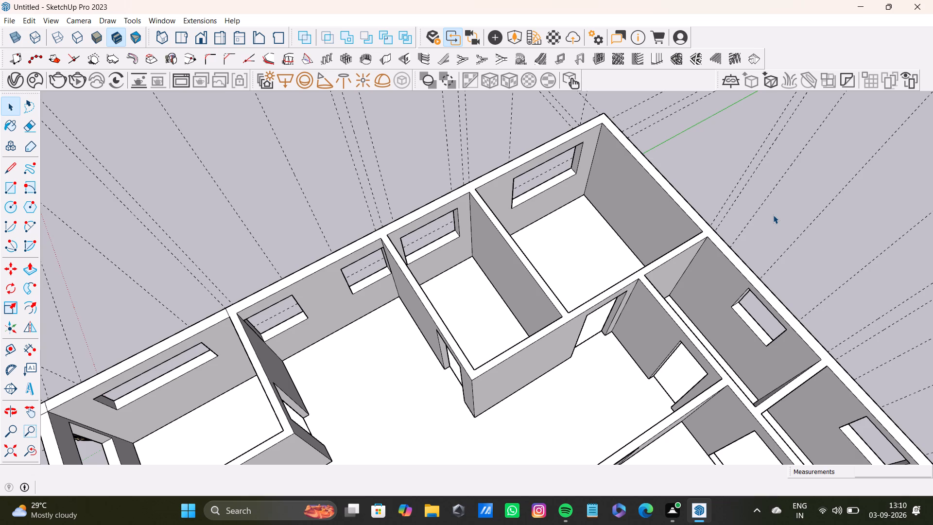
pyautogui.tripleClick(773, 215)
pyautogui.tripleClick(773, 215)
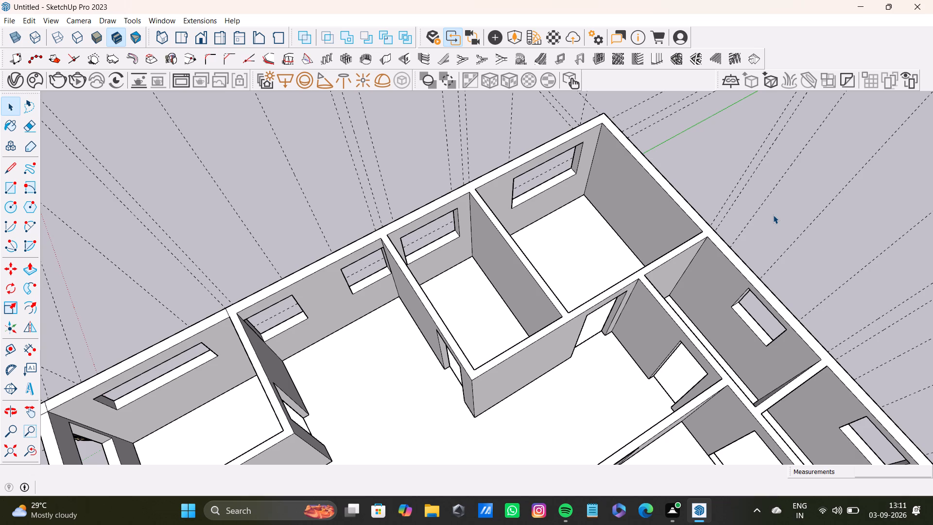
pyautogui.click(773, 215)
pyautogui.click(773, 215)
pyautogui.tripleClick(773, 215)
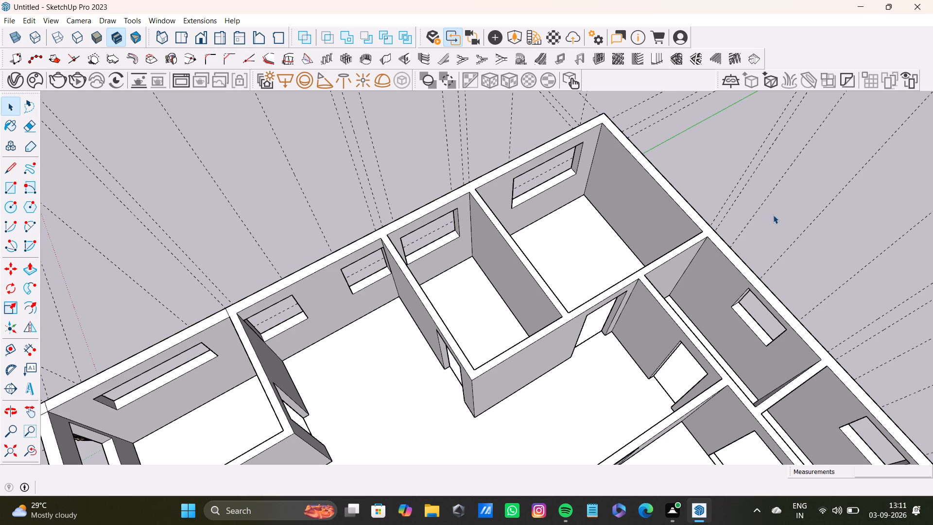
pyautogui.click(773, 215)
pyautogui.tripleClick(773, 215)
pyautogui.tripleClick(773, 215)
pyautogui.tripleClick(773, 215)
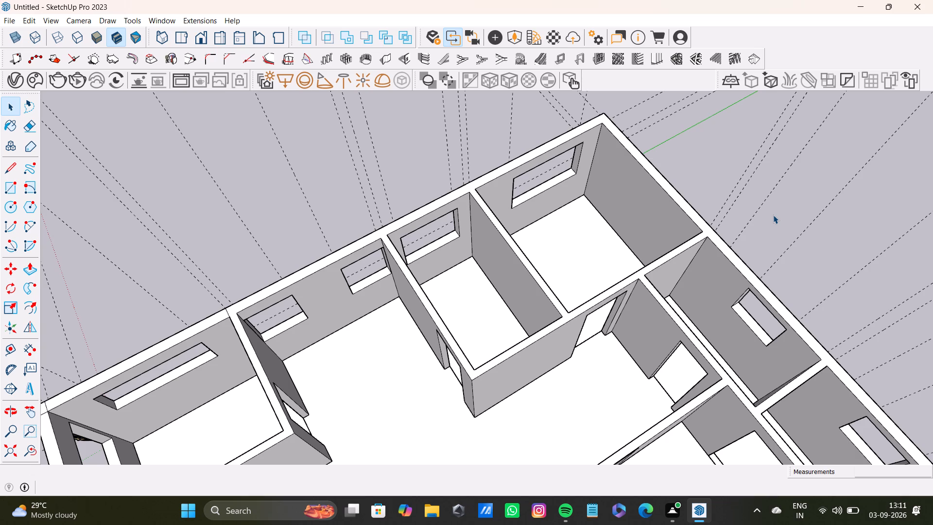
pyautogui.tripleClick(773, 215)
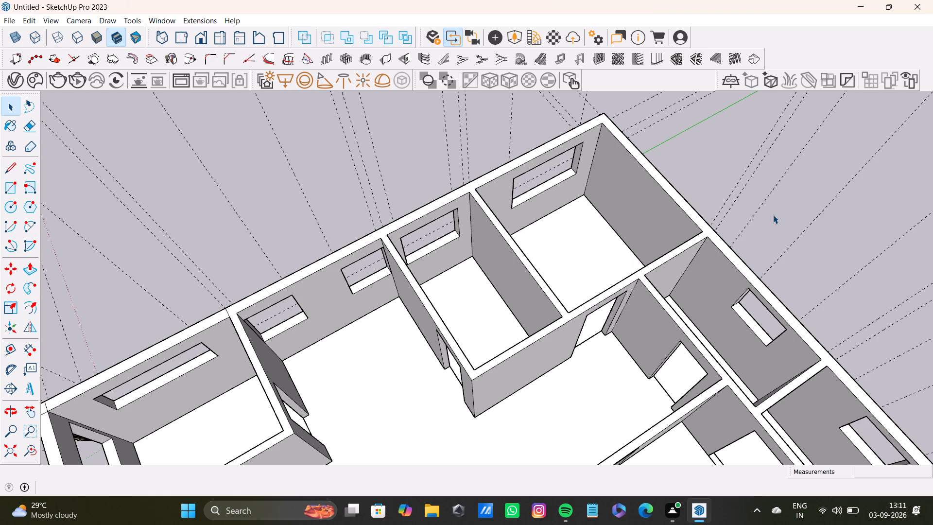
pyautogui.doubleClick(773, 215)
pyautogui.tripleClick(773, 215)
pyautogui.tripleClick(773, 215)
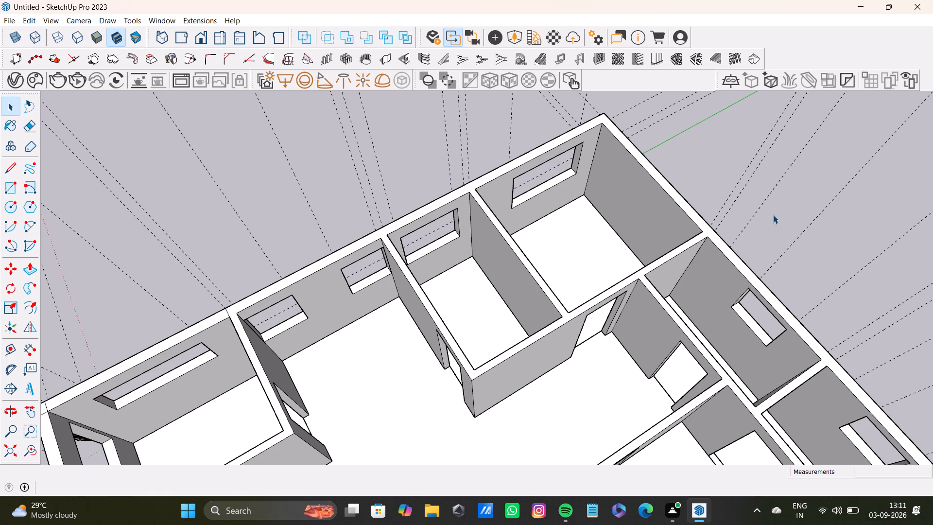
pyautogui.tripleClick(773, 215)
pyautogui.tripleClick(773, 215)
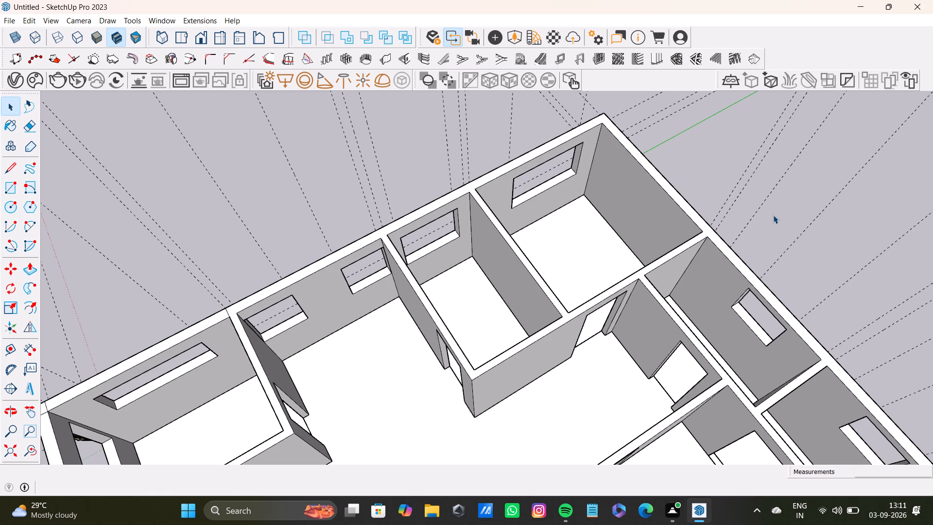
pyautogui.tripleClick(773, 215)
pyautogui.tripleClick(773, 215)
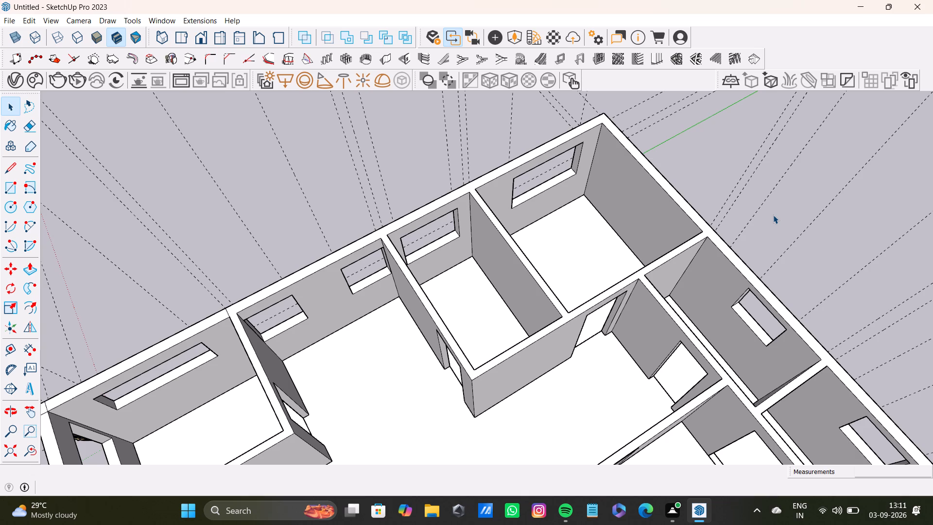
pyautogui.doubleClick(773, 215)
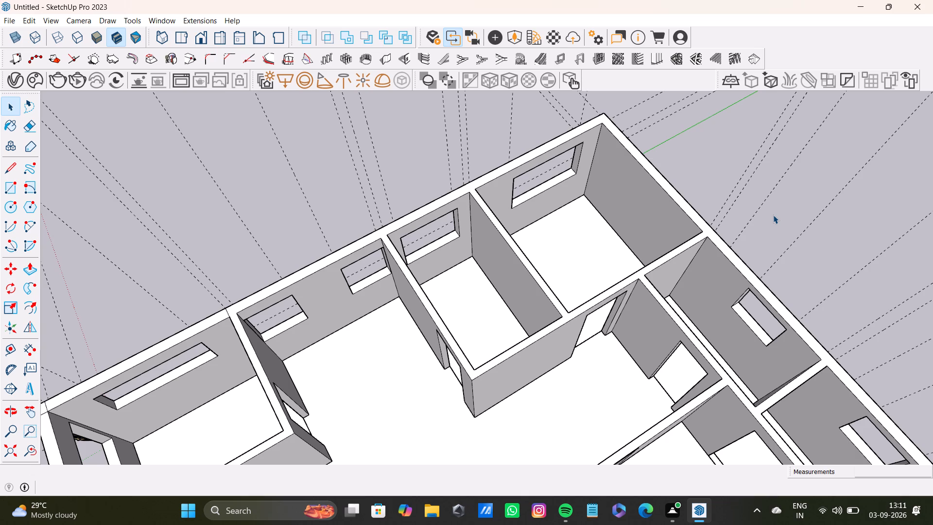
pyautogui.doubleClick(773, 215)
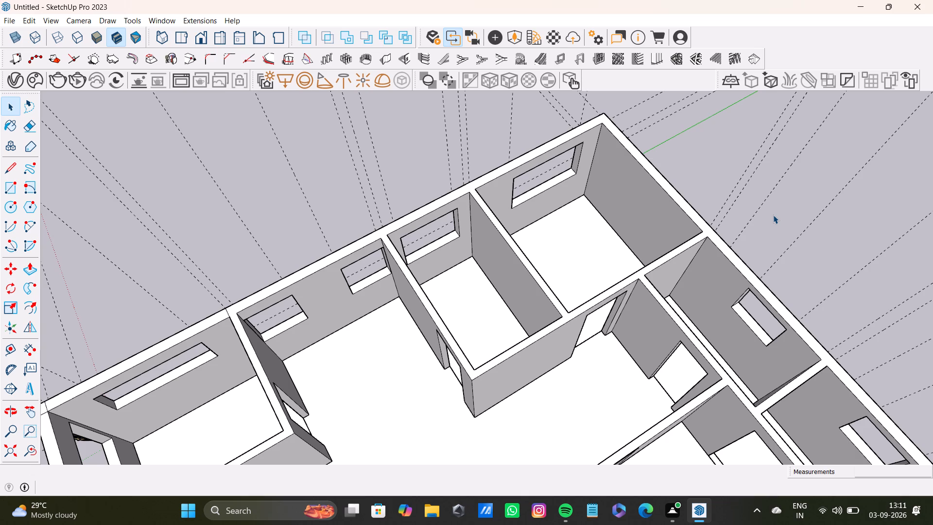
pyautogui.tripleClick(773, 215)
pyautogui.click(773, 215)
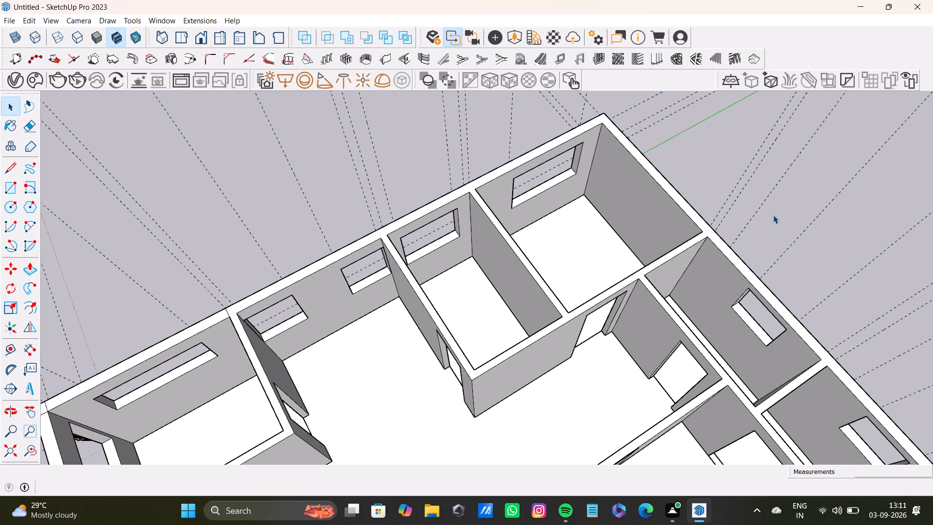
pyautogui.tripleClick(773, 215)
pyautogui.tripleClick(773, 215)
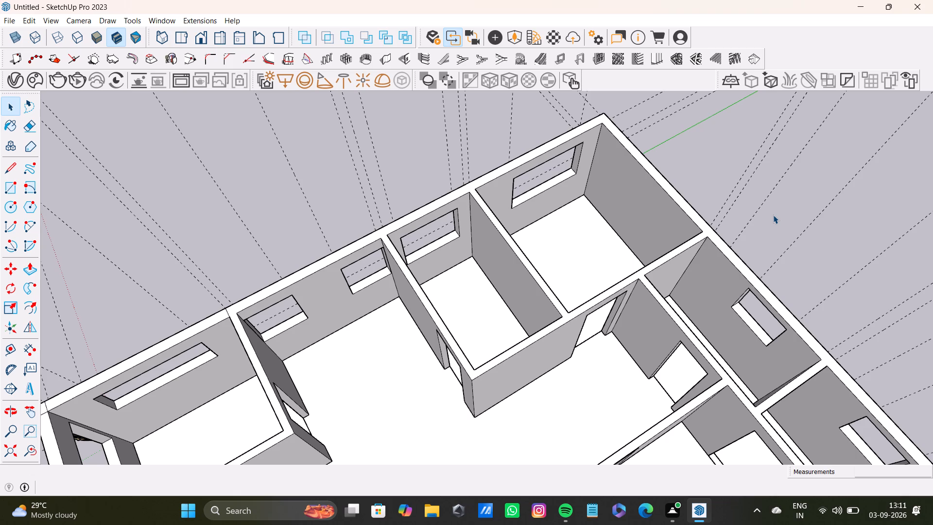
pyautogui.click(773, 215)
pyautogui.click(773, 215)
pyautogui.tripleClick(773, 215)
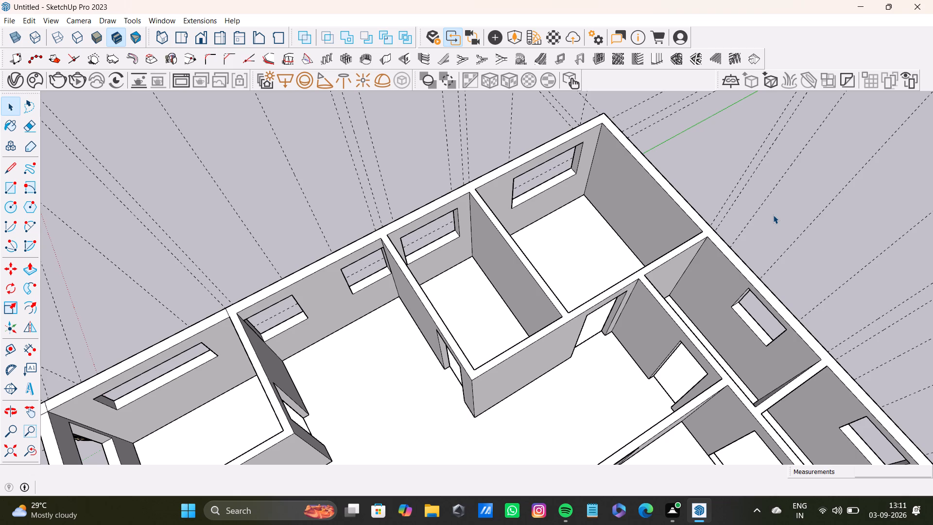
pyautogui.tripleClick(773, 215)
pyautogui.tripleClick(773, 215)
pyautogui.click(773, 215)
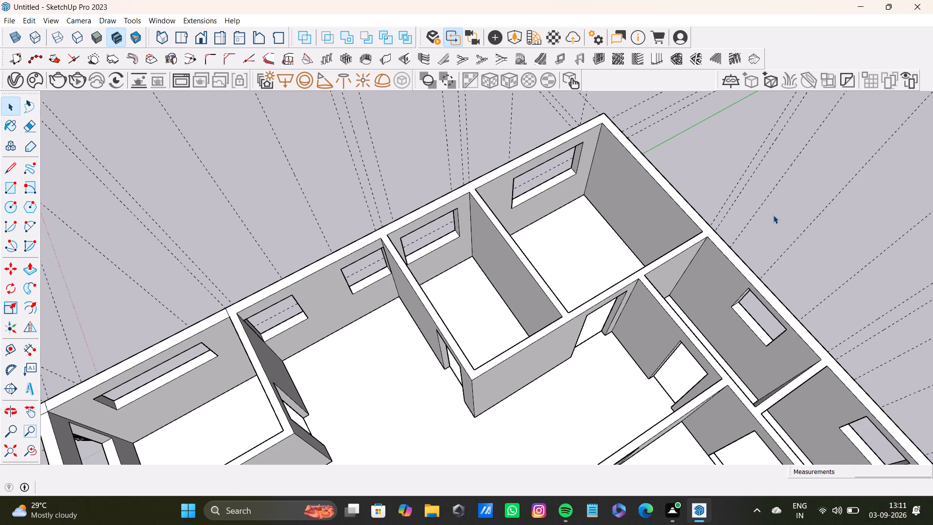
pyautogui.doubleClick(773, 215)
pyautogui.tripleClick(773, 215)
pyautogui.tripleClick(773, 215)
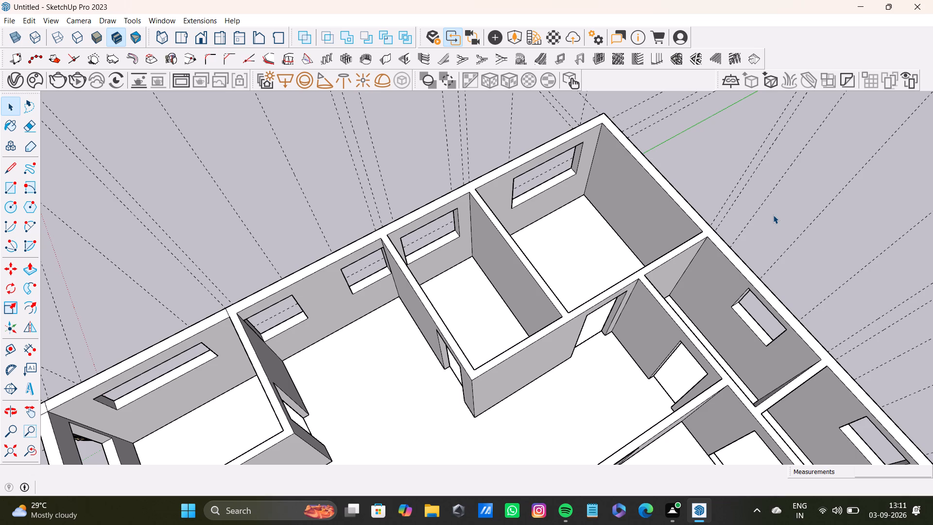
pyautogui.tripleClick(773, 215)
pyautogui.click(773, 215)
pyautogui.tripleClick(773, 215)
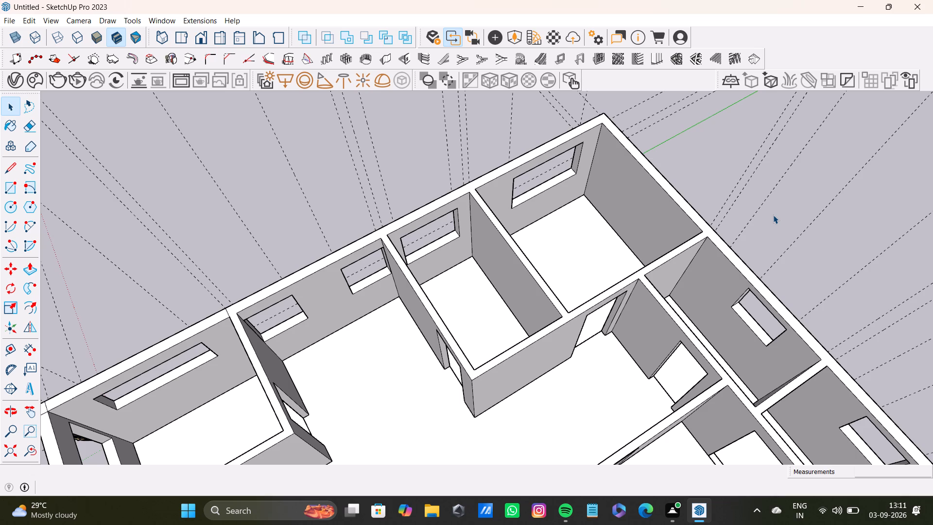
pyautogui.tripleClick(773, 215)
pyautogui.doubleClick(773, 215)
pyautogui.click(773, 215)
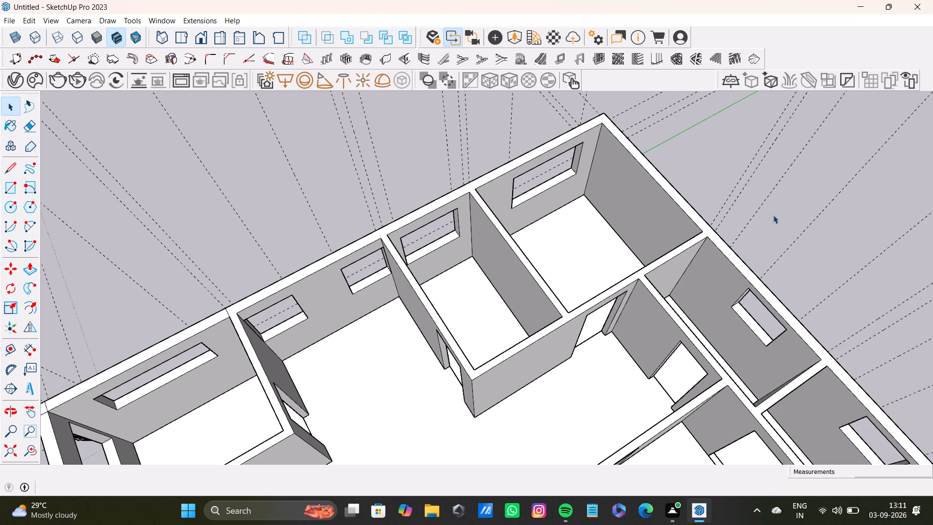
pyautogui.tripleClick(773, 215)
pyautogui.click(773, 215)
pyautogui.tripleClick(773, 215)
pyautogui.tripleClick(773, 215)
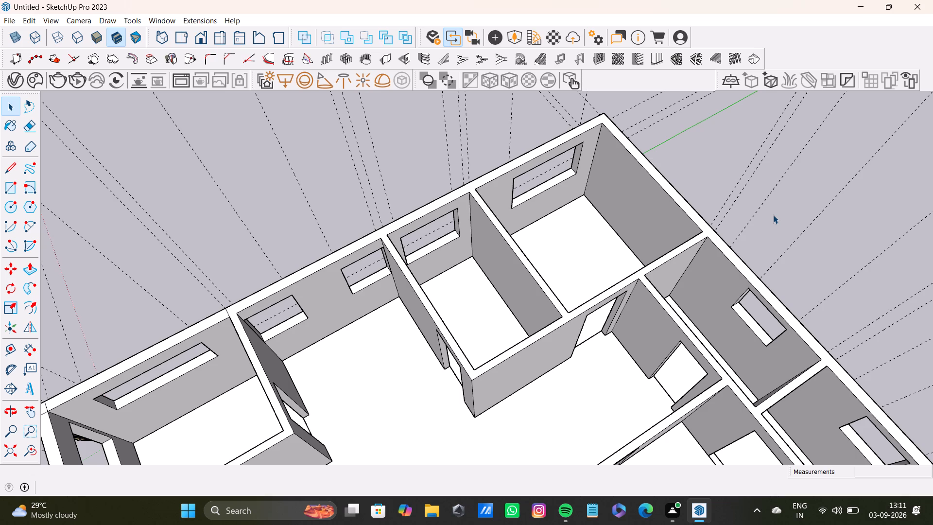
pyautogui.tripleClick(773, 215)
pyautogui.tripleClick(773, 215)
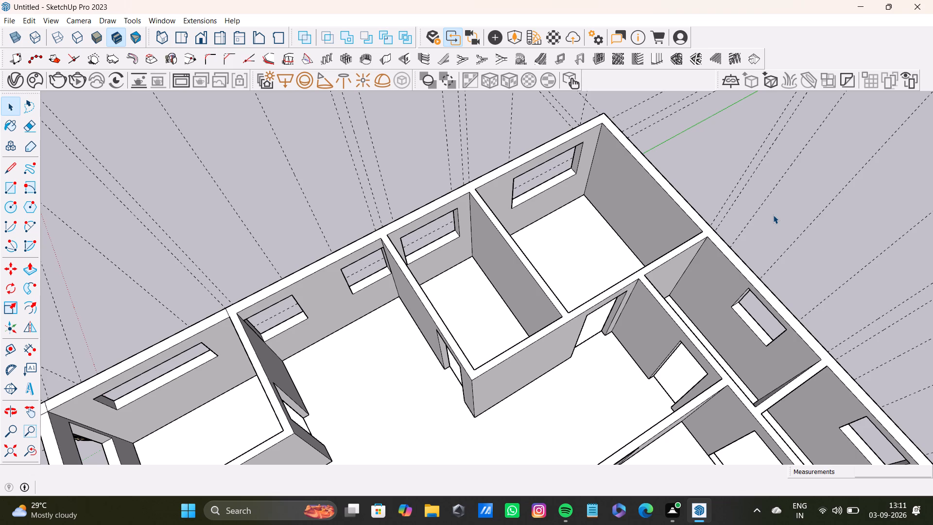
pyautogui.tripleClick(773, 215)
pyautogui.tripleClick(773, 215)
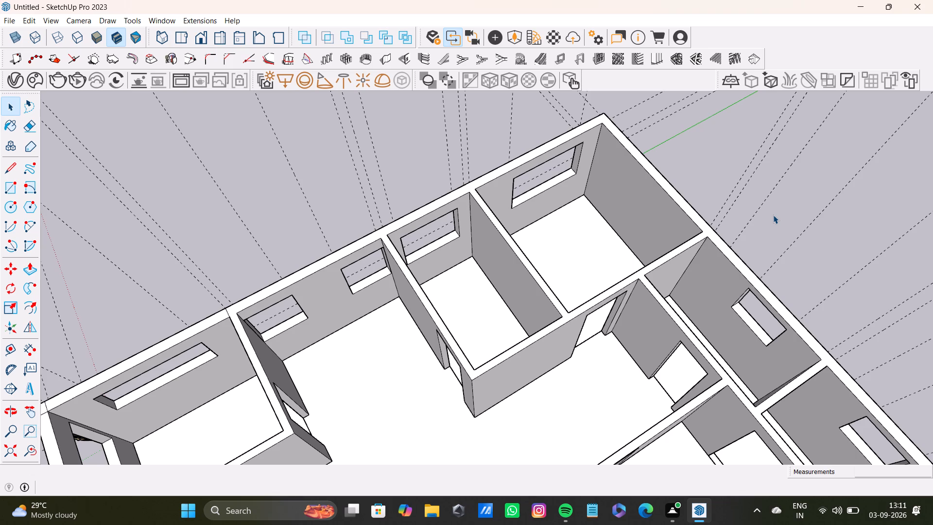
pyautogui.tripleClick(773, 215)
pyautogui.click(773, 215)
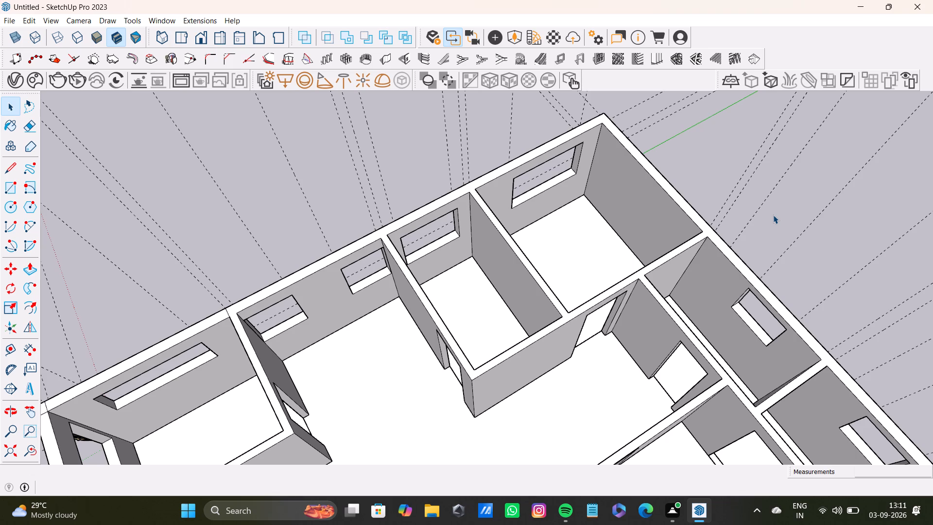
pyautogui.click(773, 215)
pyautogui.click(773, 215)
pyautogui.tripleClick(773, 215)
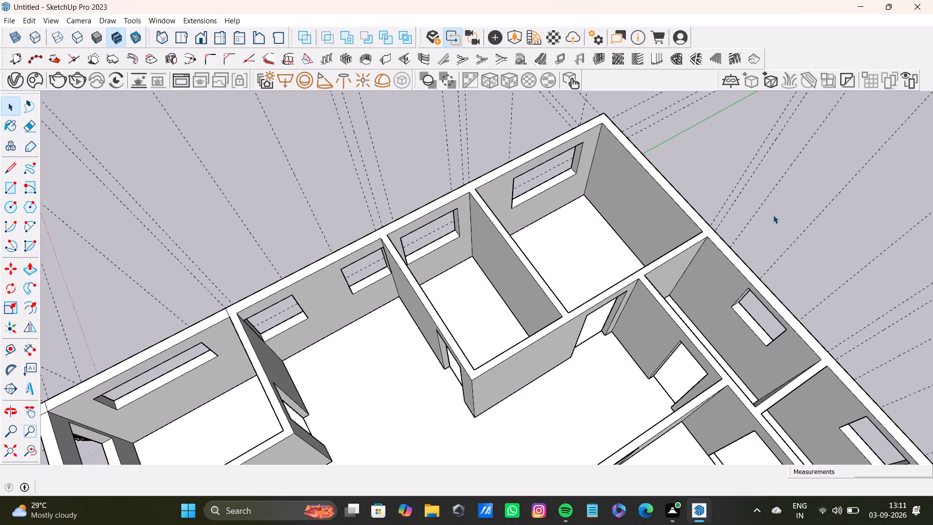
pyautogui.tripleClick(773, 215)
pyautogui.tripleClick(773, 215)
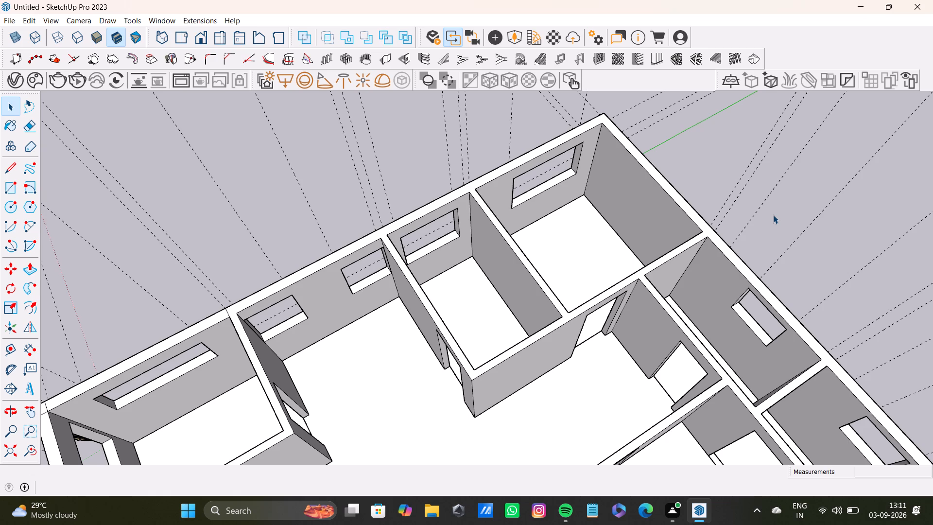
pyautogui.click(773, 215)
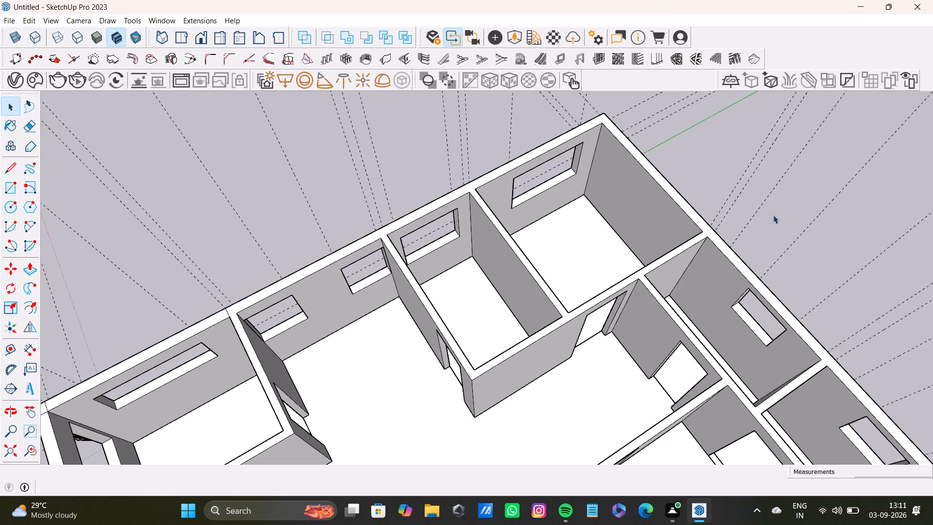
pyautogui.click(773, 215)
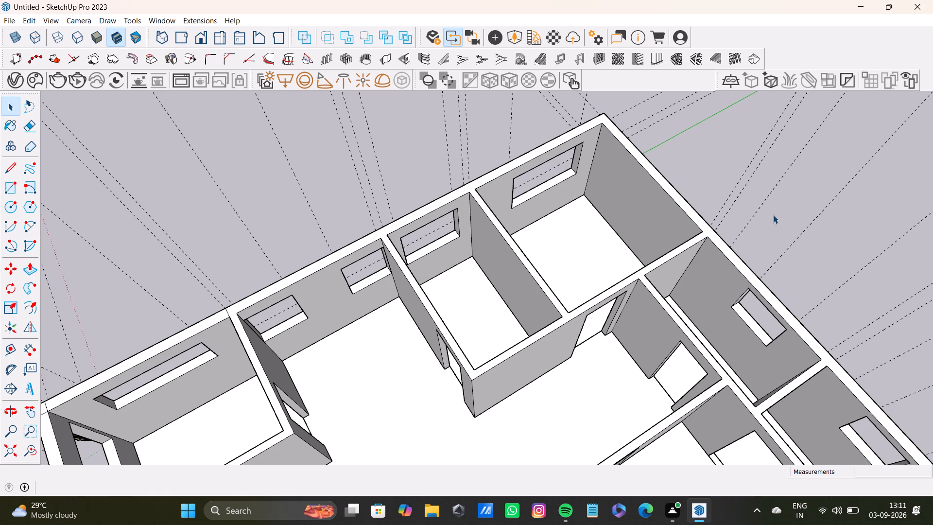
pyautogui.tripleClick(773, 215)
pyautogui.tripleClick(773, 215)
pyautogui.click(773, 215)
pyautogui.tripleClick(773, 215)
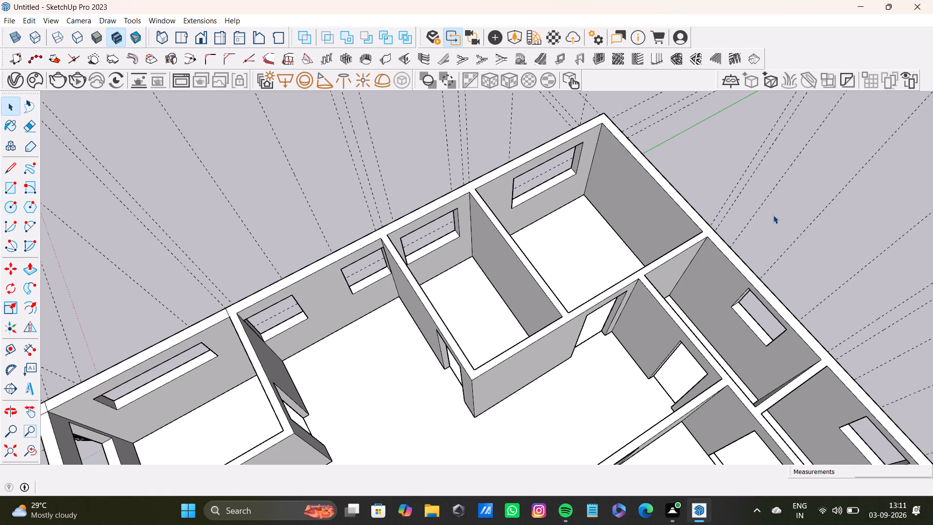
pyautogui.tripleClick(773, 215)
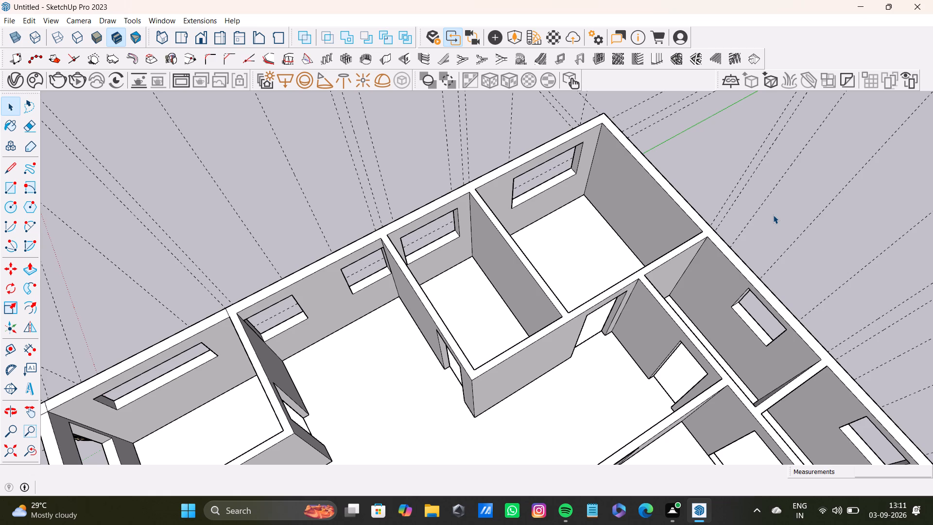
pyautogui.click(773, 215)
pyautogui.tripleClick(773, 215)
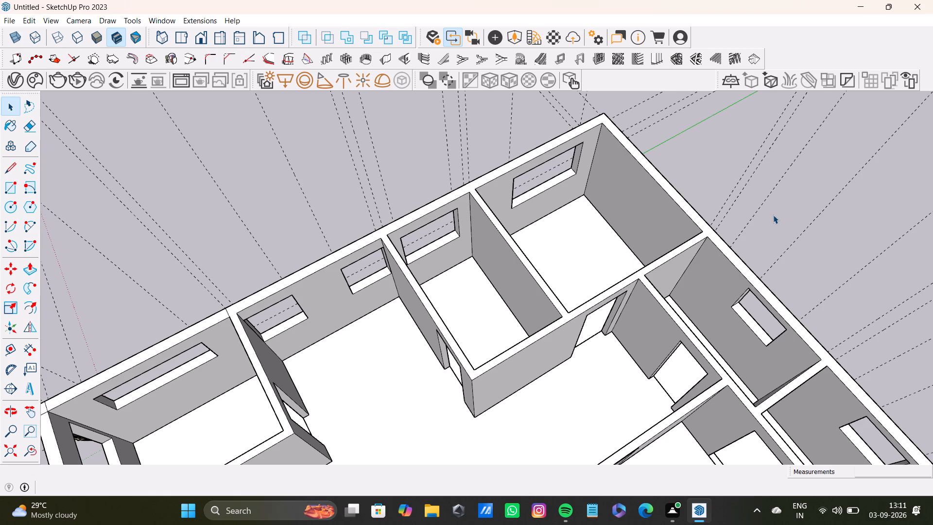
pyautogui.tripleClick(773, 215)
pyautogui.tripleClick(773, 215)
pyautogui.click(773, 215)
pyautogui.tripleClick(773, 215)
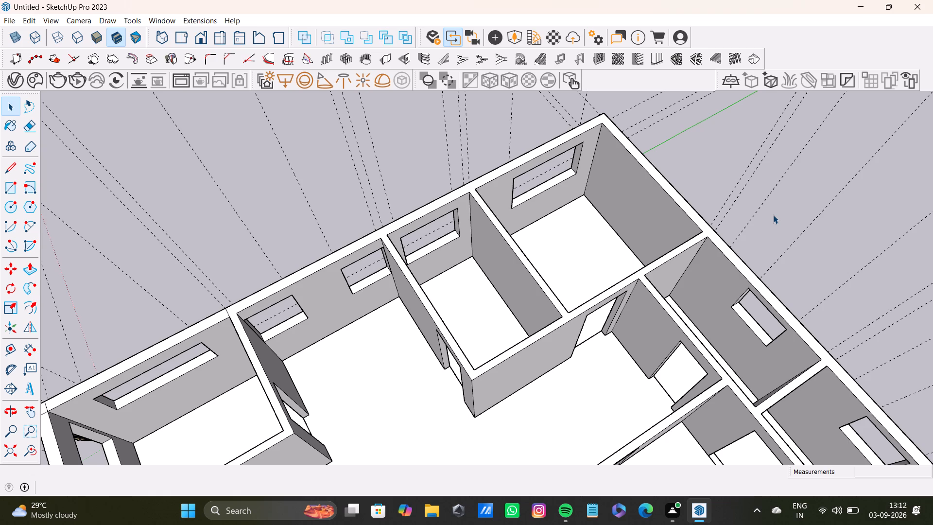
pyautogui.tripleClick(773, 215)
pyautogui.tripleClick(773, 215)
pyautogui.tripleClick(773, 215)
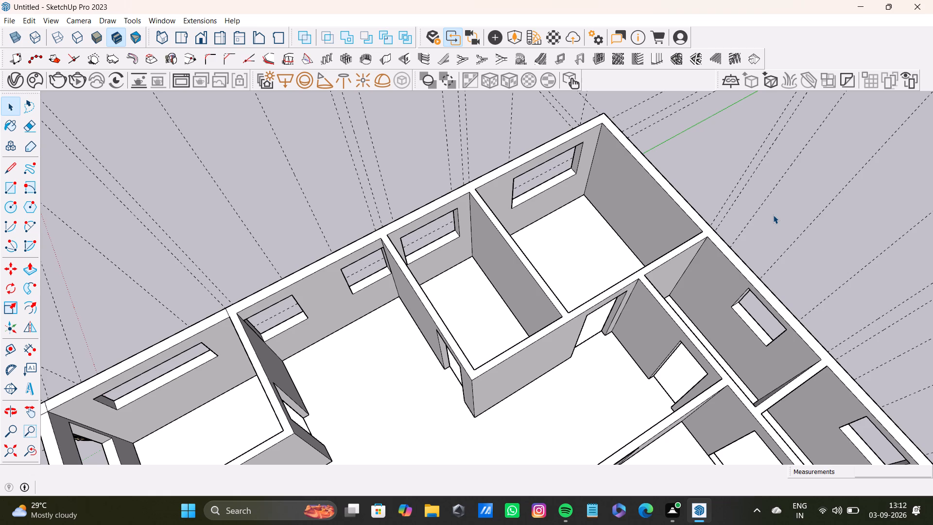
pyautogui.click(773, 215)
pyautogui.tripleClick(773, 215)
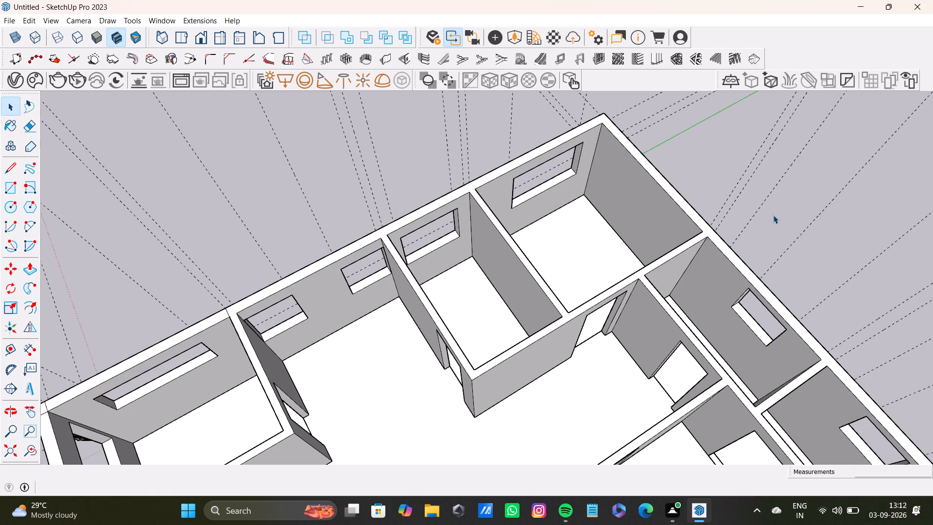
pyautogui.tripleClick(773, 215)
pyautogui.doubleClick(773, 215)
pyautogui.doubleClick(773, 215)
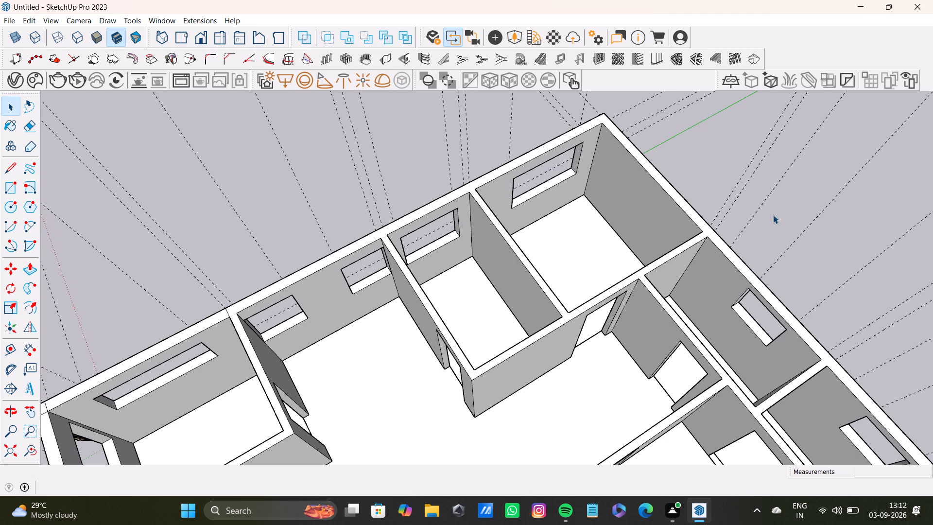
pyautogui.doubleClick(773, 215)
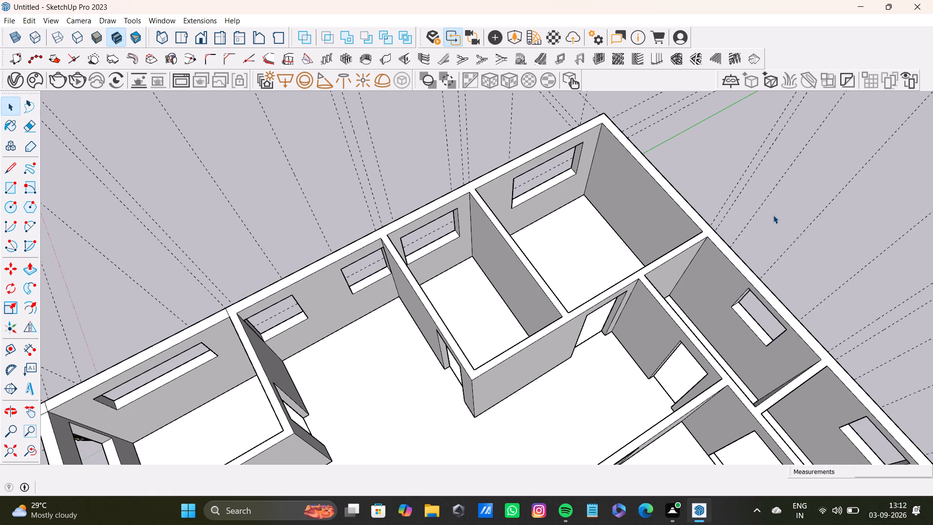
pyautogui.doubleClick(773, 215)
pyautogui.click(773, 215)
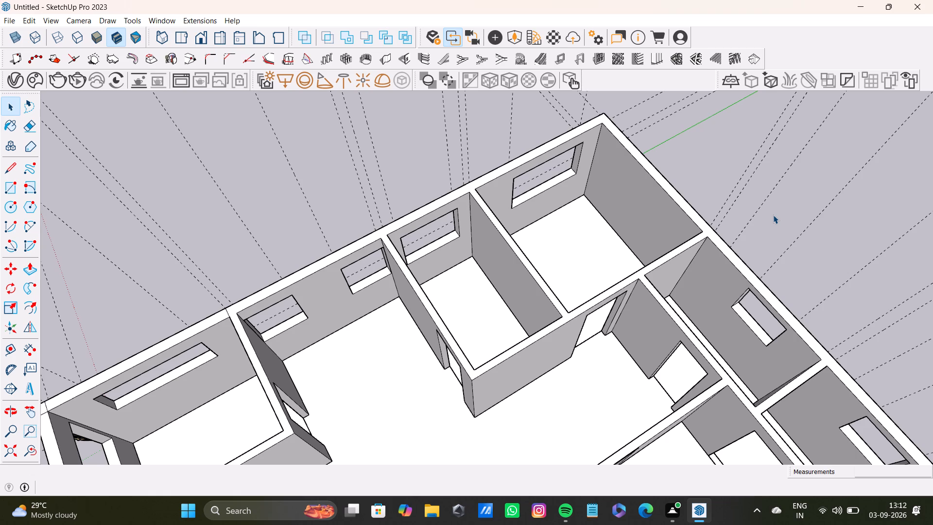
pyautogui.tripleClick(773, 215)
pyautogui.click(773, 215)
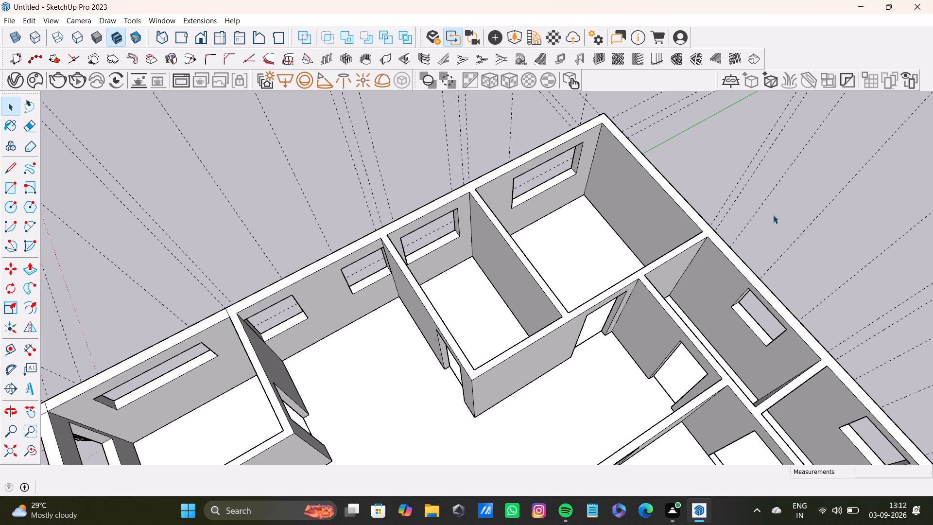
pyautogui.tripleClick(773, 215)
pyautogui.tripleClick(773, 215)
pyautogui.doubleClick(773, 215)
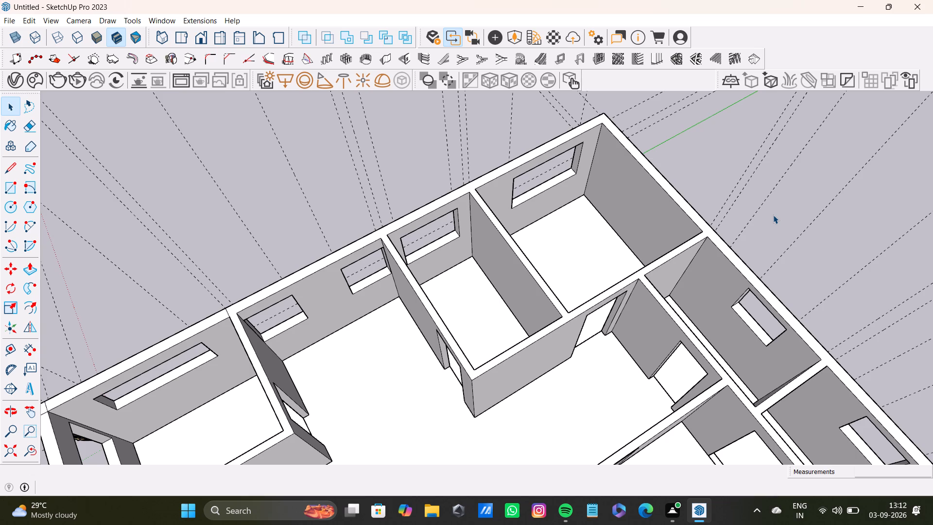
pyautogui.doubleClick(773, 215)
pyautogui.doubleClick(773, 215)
# Inside the house group, draw a 7' by about 1'4 5/8" floor rectangle along the window wall of the narrow middle room.
pyautogui.scroll(-2, 456, 262)
pyautogui.scroll(8, 454, 276)
pyautogui.moveTo(489, 297); pyautogui.dragTo(467, 293, button='middle')
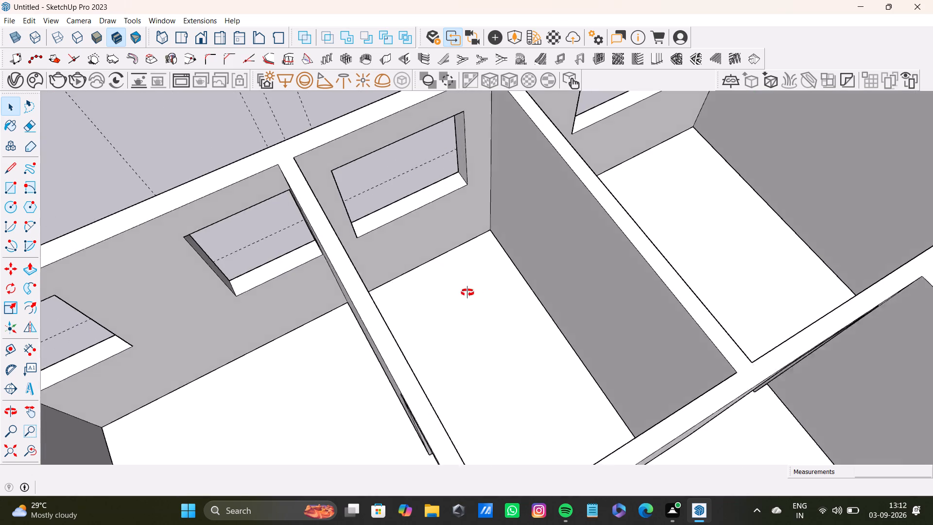
pyautogui.moveTo(467, 293); pyautogui.dragTo(414, 312, button='middle')
pyautogui.doubleClick(428, 307)
pyautogui.click(429, 307)
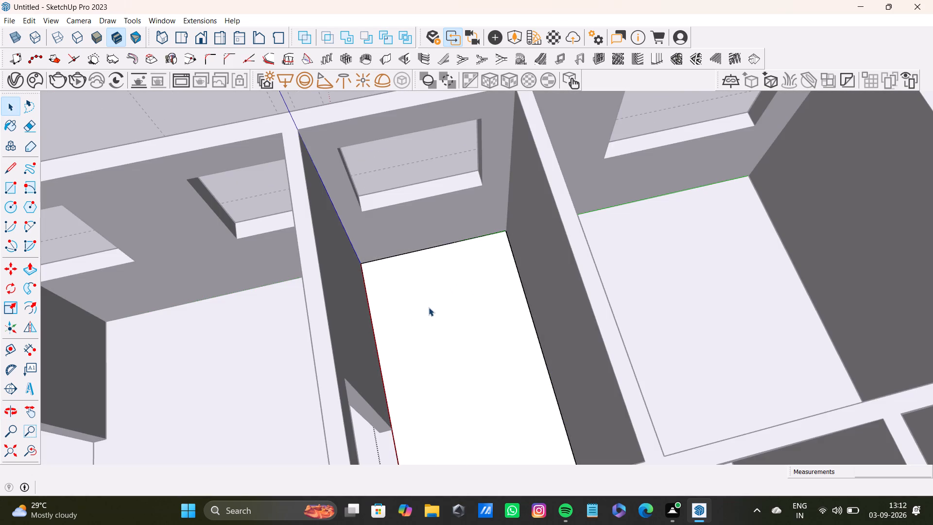
pyautogui.scroll(-4, 422, 342)
pyautogui.moveTo(423, 341); pyautogui.dragTo(426, 346, button='middle')
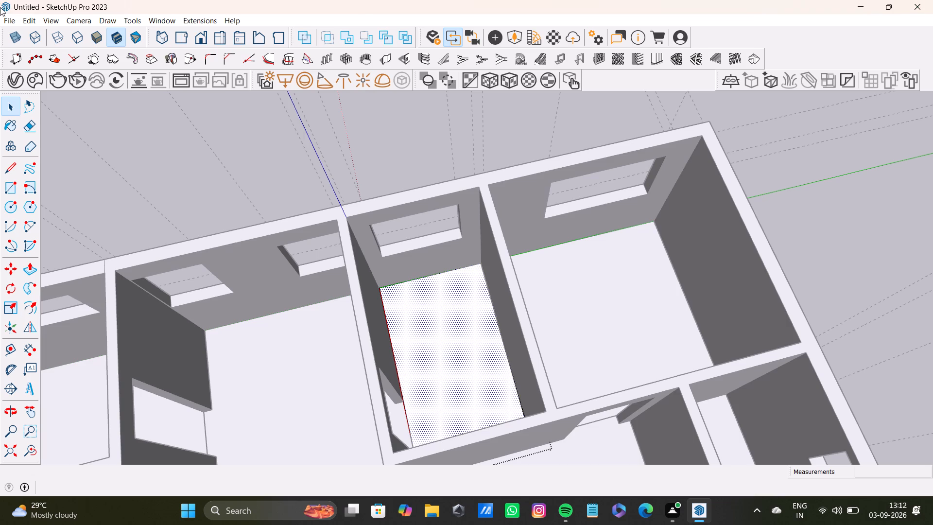
pyautogui.click(9, 193)
pyautogui.scroll(3, 364, 295)
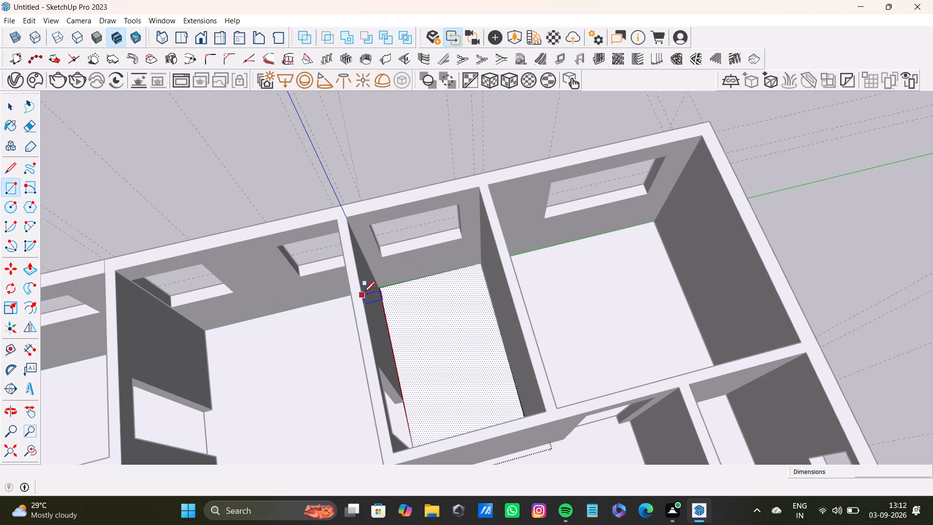
pyautogui.moveTo(376, 315); pyautogui.dragTo(347, 322, button='middle')
pyautogui.scroll(4, 376, 290)
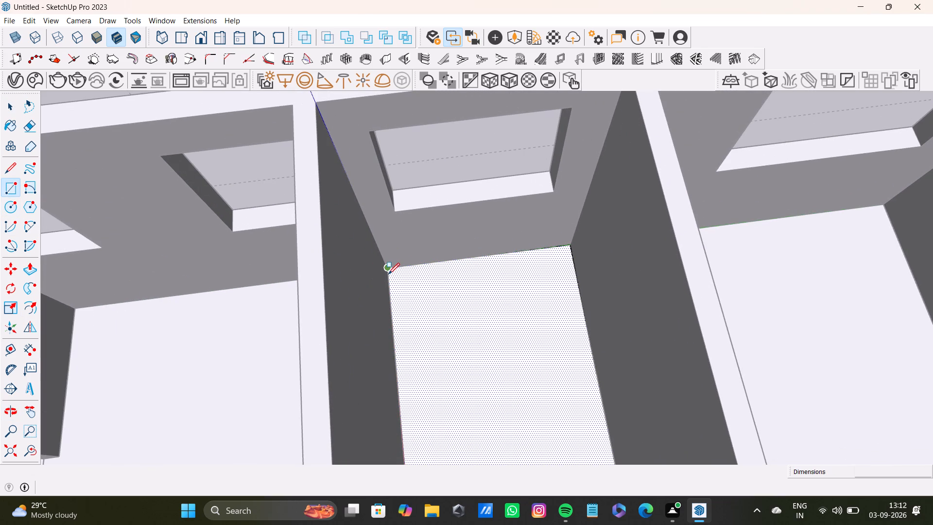
pyautogui.click(388, 272)
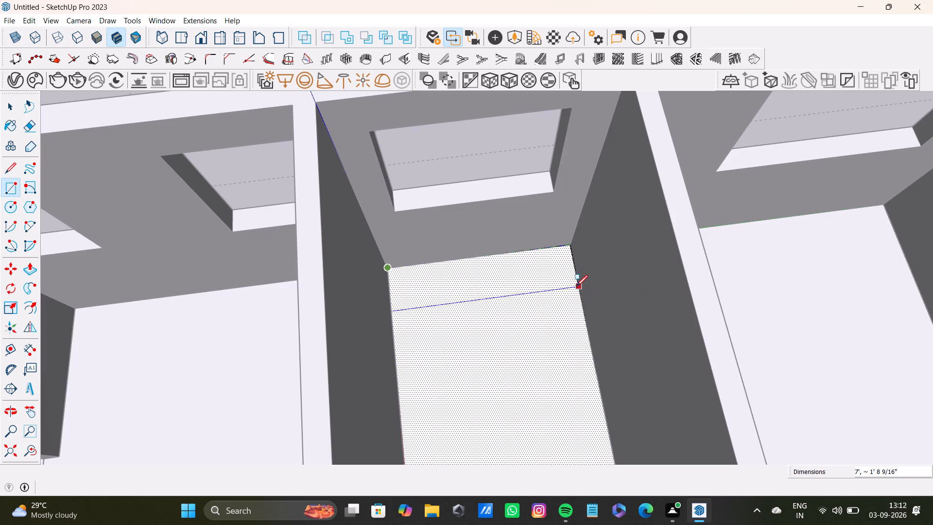
pyautogui.click(574, 279)
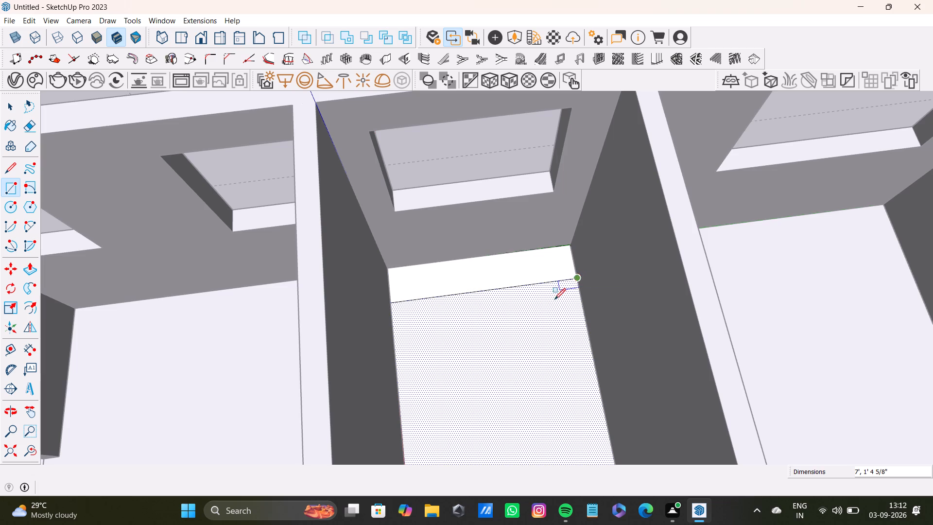
pyautogui.press('space')
# Push/Pull the floor strip beneath the narrow room's window up about 6 3/8" into a raised step.
pyautogui.scroll(-5, 422, 336)
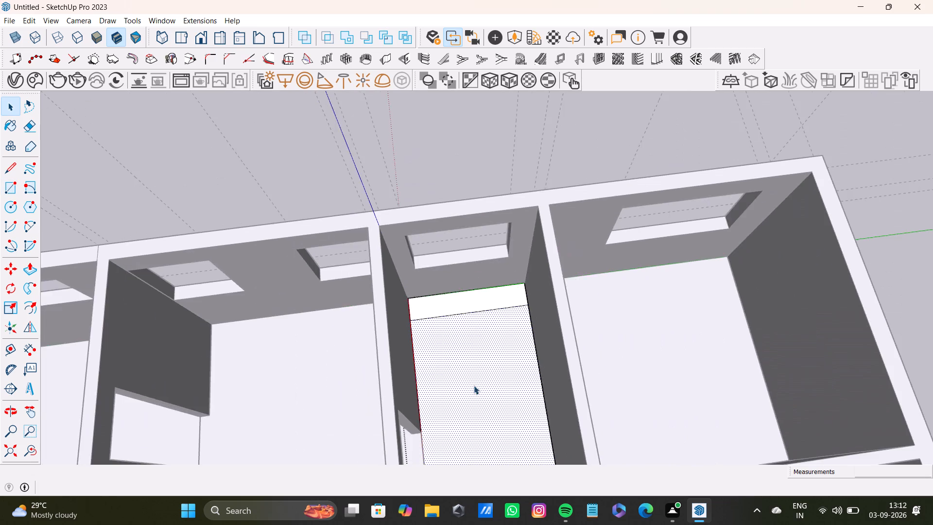
pyautogui.moveTo(473, 367); pyautogui.dragTo(415, 356, button='middle')
pyautogui.scroll(6, 427, 330)
pyautogui.click(437, 264)
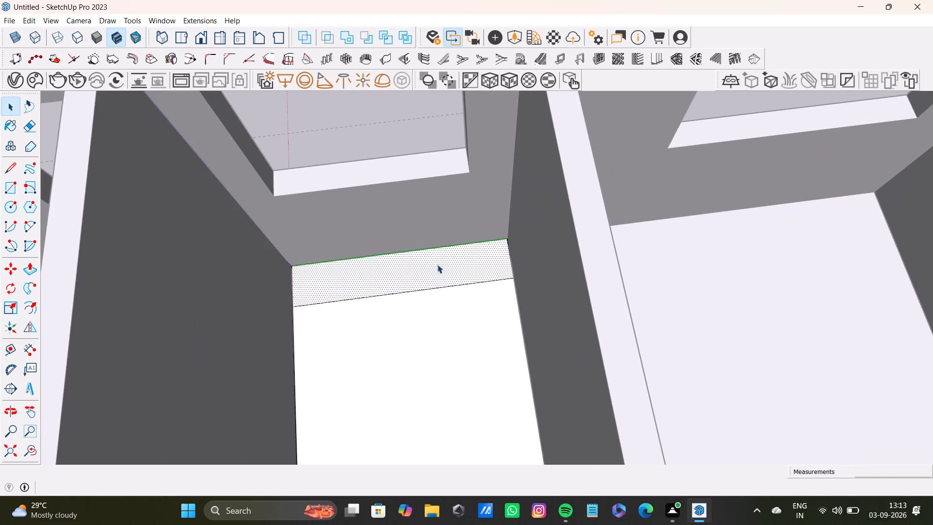
pyautogui.press('p')
pyautogui.moveTo(438, 264); pyautogui.dragTo(432, 257)
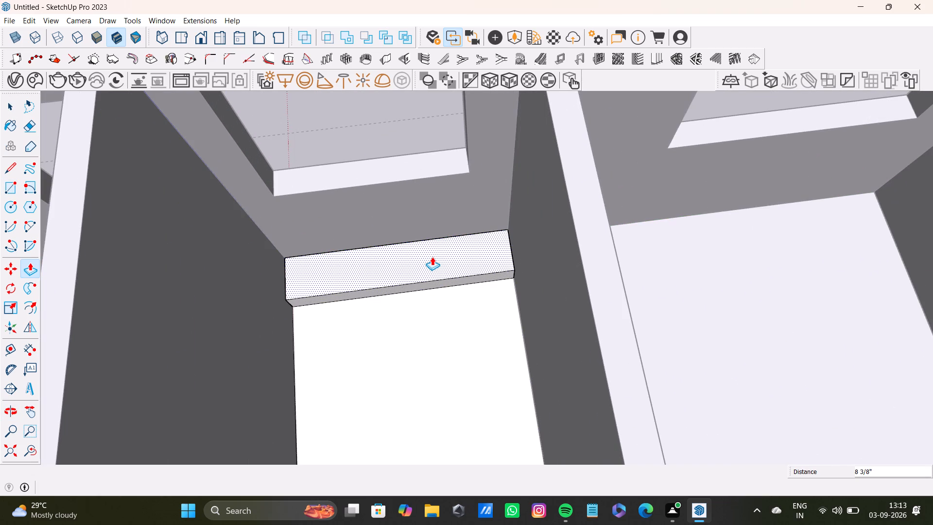
pyautogui.moveTo(432, 257); pyautogui.dragTo(435, 258)
# Place a vertical guide on the raised step's front face, about 1'9 15/16" in from its end edge at the partition wall.
pyautogui.scroll(-4, 435, 262)
pyautogui.moveTo(435, 319); pyautogui.dragTo(435, 313, button='middle')
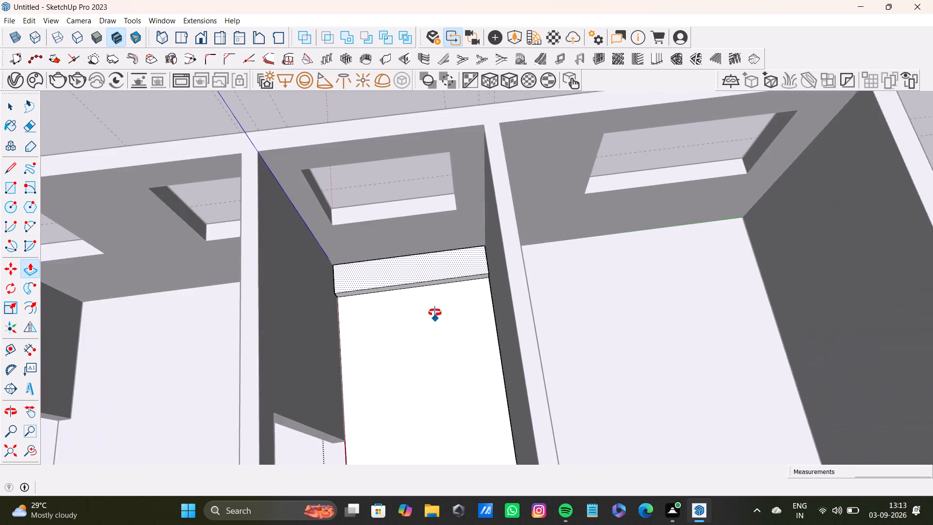
pyautogui.moveTo(435, 313); pyautogui.dragTo(432, 236, button='middle')
pyautogui.scroll(-7, 436, 237)
pyautogui.moveTo(441, 278); pyautogui.dragTo(649, 267, button='middle')
pyautogui.scroll(2, 369, 292)
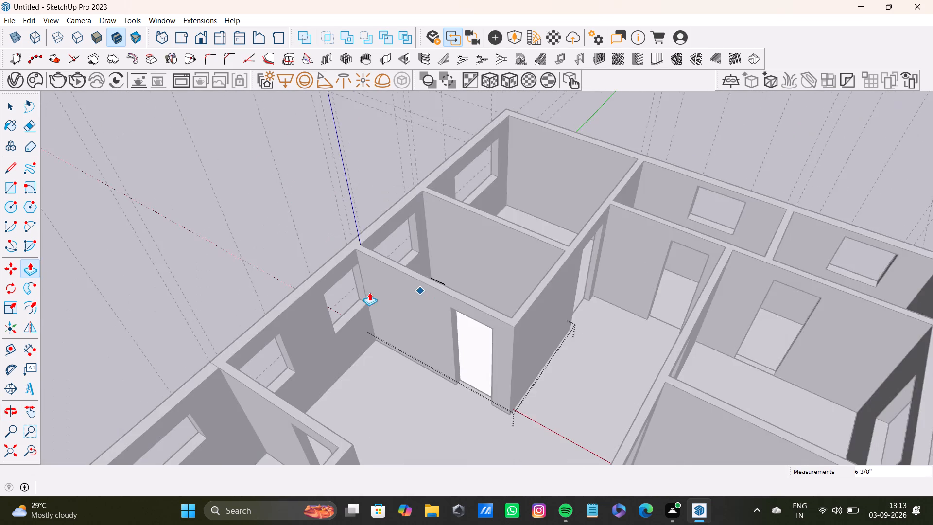
pyautogui.scroll(5, 369, 292)
pyautogui.moveTo(458, 289); pyautogui.dragTo(268, 372, button='middle')
pyautogui.scroll(7, 331, 372)
pyautogui.moveTo(343, 367); pyautogui.dragTo(251, 386, button='middle')
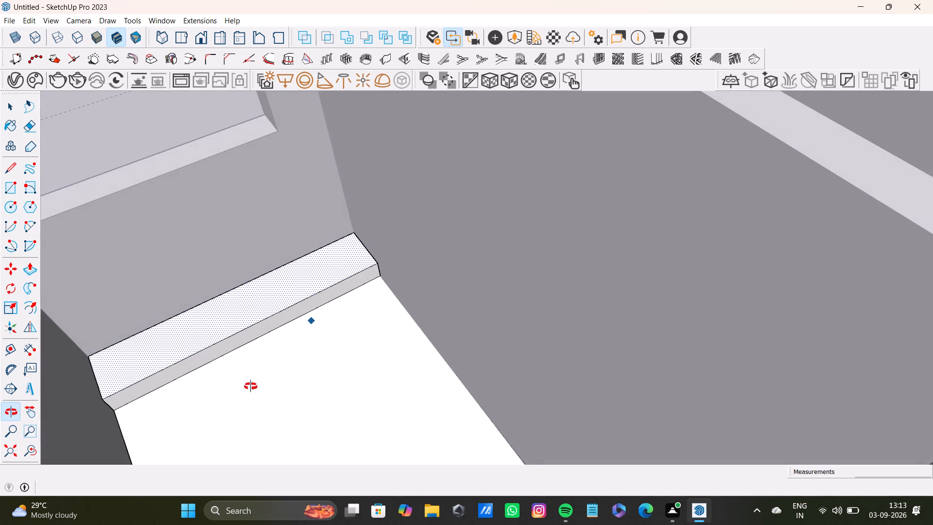
pyautogui.moveTo(251, 386); pyautogui.dragTo(250, 386, button='middle')
pyautogui.press('t')
pyautogui.scroll(7, 328, 345)
pyautogui.keyDown('shift'); pyautogui.moveTo(336, 328); pyautogui.dragTo(378, 422, button='middle'); pyautogui.keyUp('shift')
pyautogui.moveTo(385, 389); pyautogui.dragTo(363, 303, button='middle')
pyautogui.scroll(3, 427, 254)
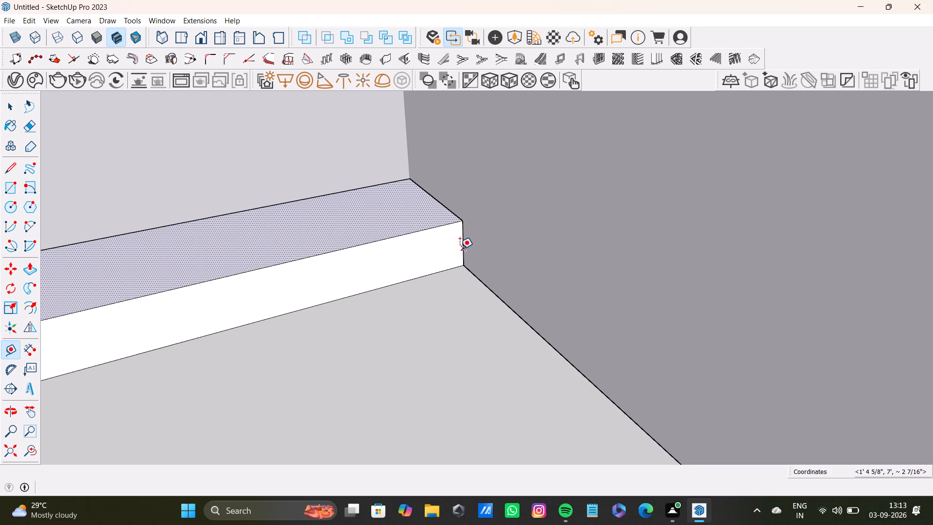
pyautogui.click(460, 249)
pyautogui.press('space')
pyautogui.press('t')
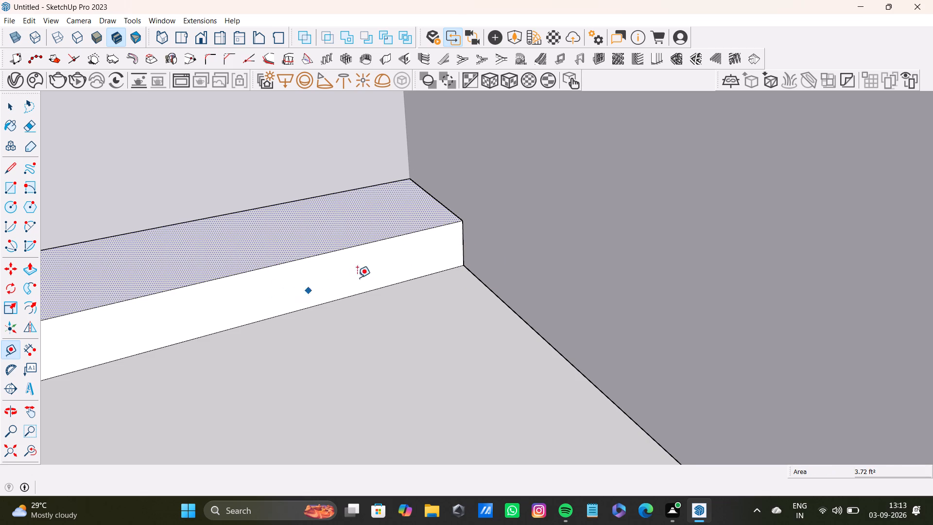
pyautogui.click(460, 243)
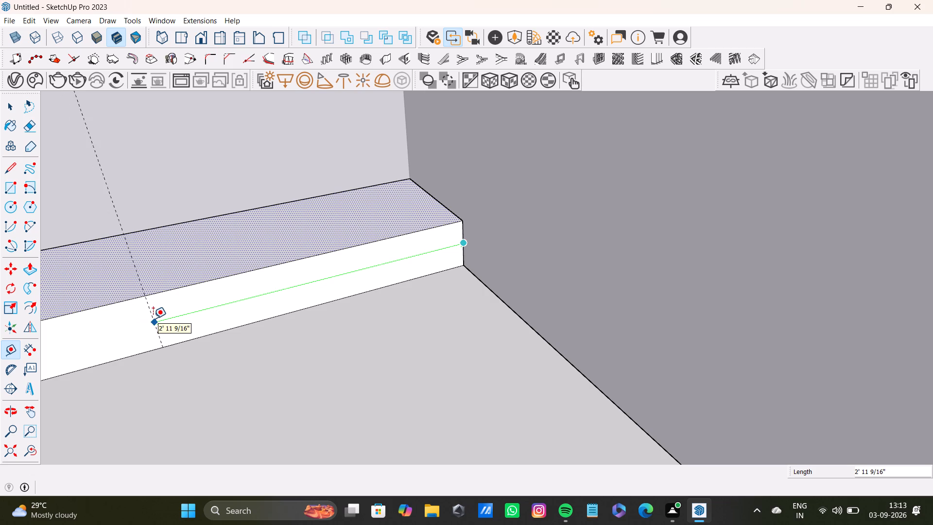
pyautogui.click(291, 293)
pyautogui.press('space')
pyautogui.scroll(-14, 300, 302)
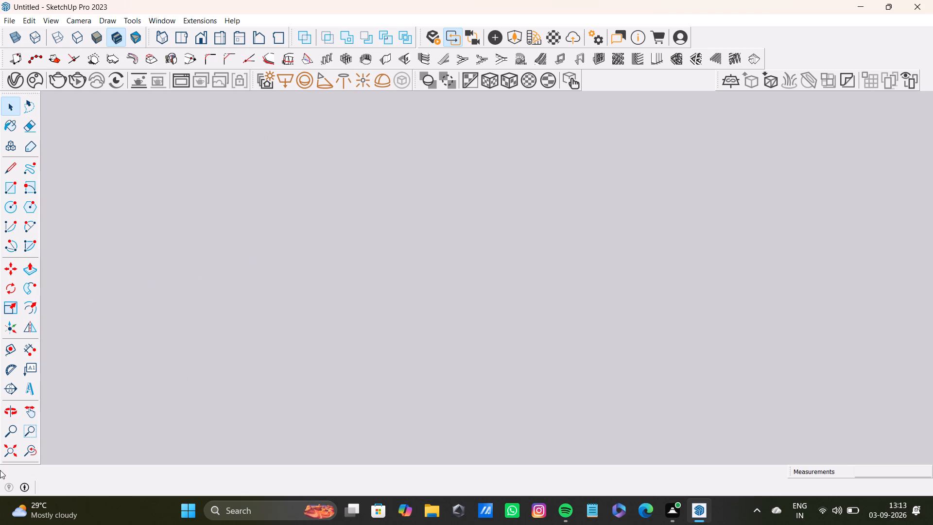
# Undo the existing vertical guide on the front face of the raised step beneath the narrow room's window.
pyautogui.click(1, 442)
pyautogui.moveTo(449, 162); pyautogui.dragTo(316, 431, button='middle')
pyautogui.scroll(4, 446, 284)
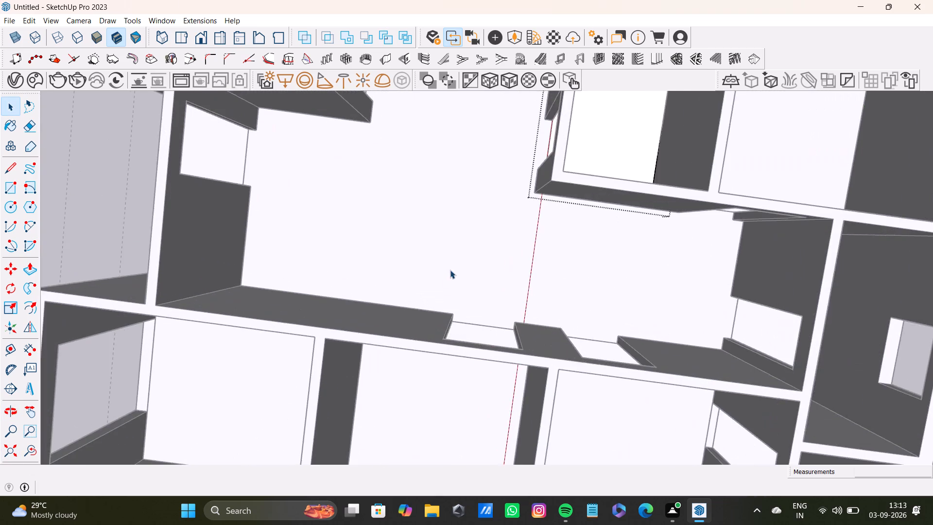
pyautogui.keyDown('shift'); pyautogui.moveTo(450, 259); pyautogui.dragTo(327, 447, button='middle'); pyautogui.keyUp('shift')
pyautogui.scroll(4, 436, 350)
pyautogui.moveTo(448, 337); pyautogui.dragTo(408, 403, button='middle')
pyautogui.moveTo(407, 407); pyautogui.dragTo(450, 380, button='middle')
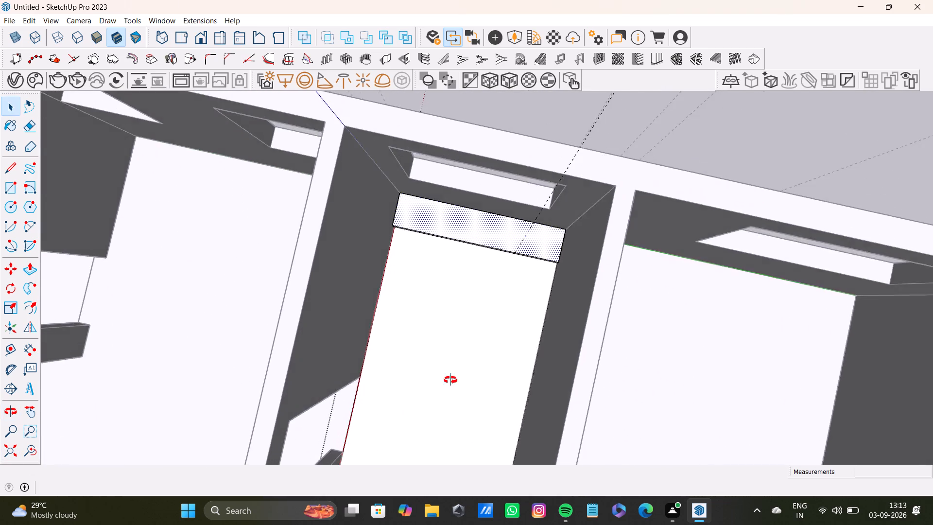
pyautogui.moveTo(450, 380); pyautogui.dragTo(516, 248, button='middle')
pyautogui.scroll(4, 502, 243)
pyautogui.keyDown('shift'); pyautogui.moveTo(498, 243); pyautogui.dragTo(444, 310, button='middle'); pyautogui.keyUp('shift')
pyautogui.moveTo(442, 328); pyautogui.dragTo(476, 324, button='middle')
pyautogui.scroll(5, 475, 322)
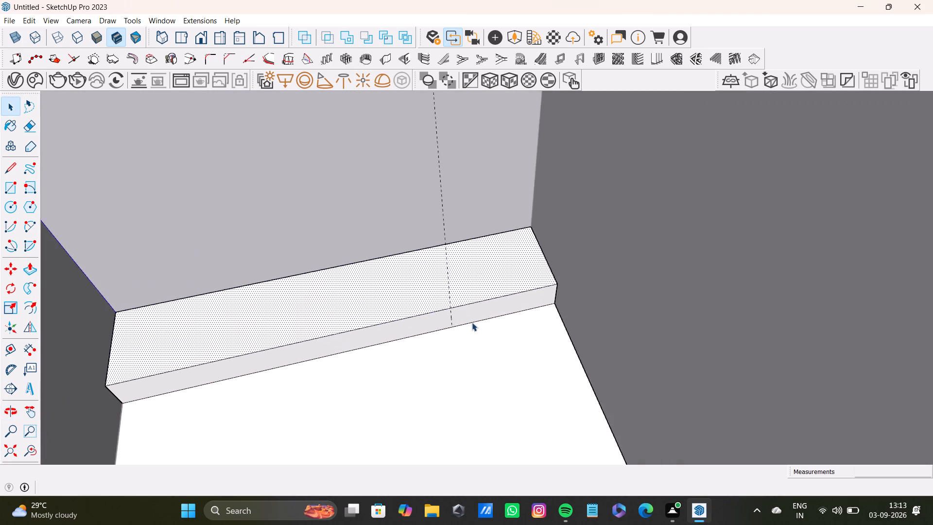
pyautogui.scroll(4, 472, 322)
pyautogui.moveTo(472, 319); pyautogui.dragTo(472, 267, button='middle')
pyautogui.press('l')
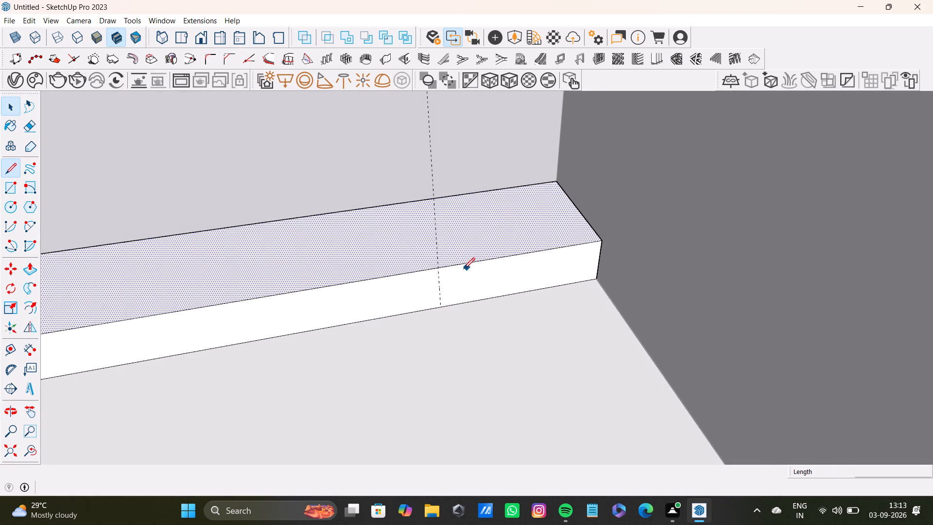
pyautogui.scroll(7, 442, 283)
pyautogui.click(436, 254)
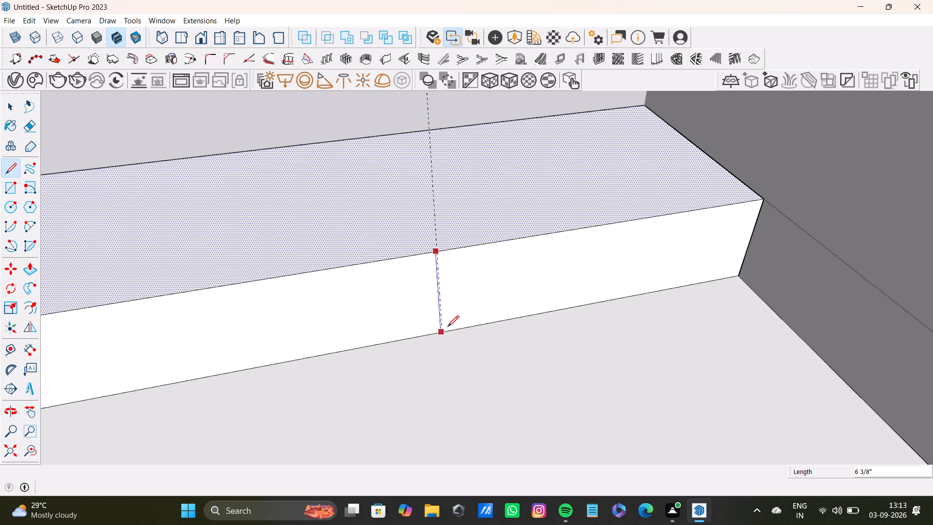
pyautogui.hotkey('ctrl', 'z')
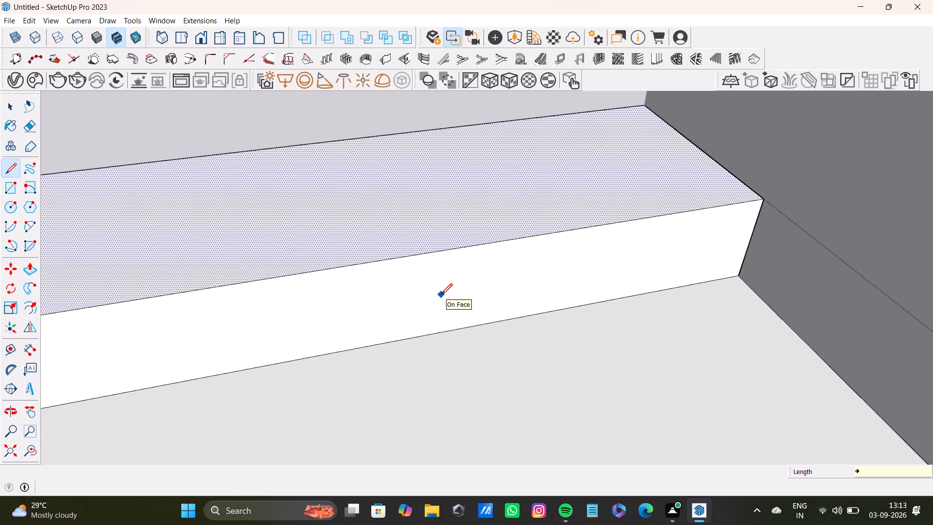
# Place a vertical guide on the raised step's front face, 1'9" in from its end edge at the partition wall.
pyautogui.press('t')
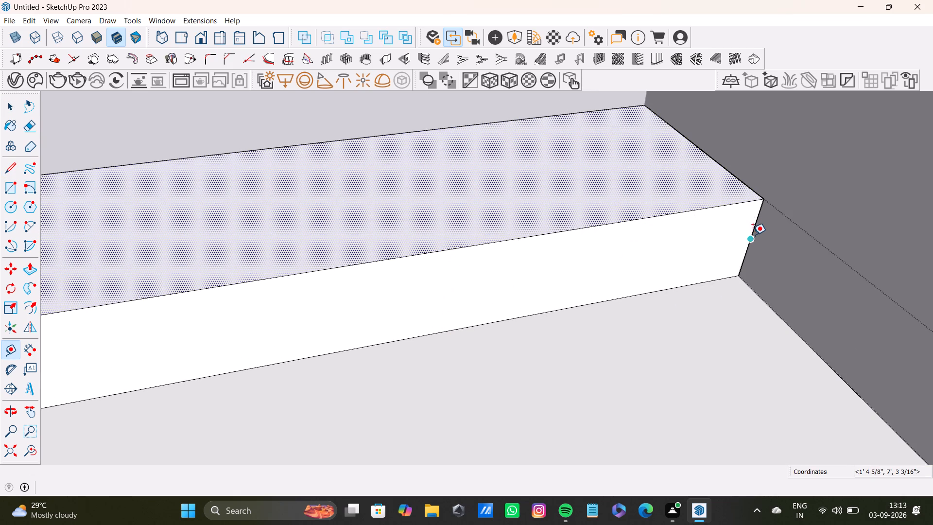
pyautogui.click(753, 235)
pyautogui.write("1'")
pyautogui.write('9"')
pyautogui.press('Return')
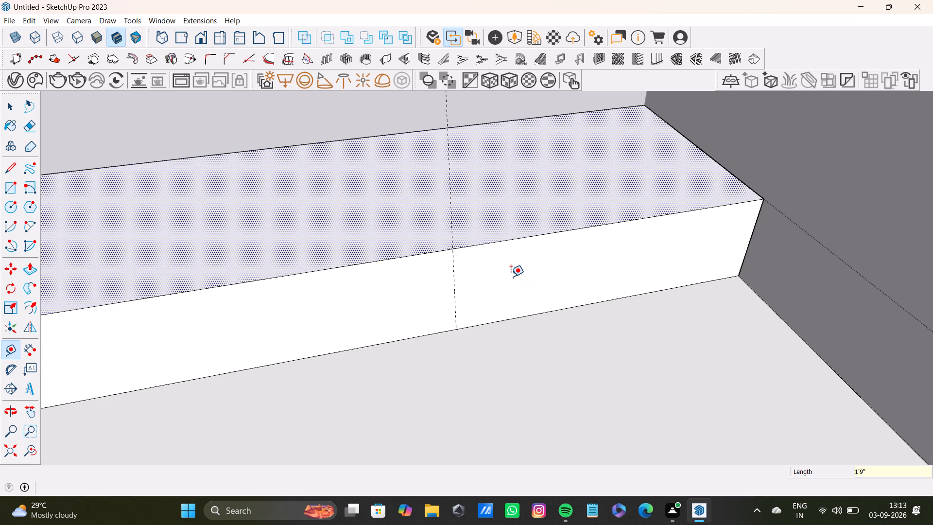
# Draw a vertical line along the guide from top to bottom edge of the step's front face, splitting the face.
pyautogui.press('l')
pyautogui.scroll(3, 452, 266)
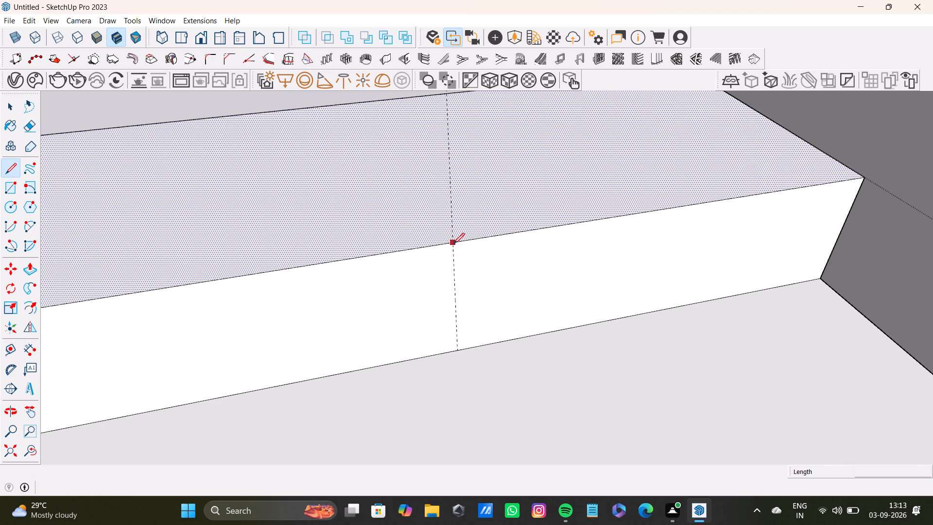
pyautogui.click(453, 244)
pyautogui.click(460, 350)
pyautogui.press('space')
# Push/Pull the front face section between the split line and the partition wall outward about 9 1/2".
pyautogui.click(490, 314)
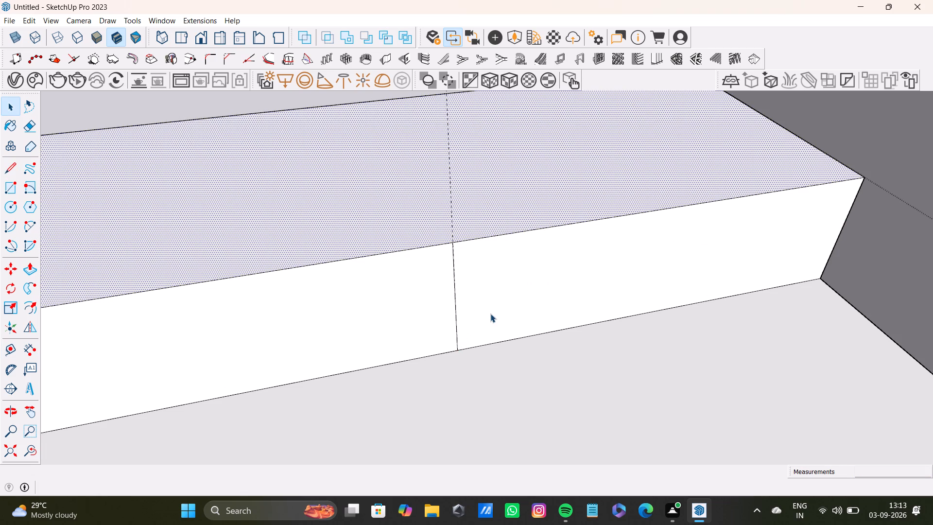
pyautogui.scroll(-4, 492, 312)
pyautogui.press('p')
pyautogui.moveTo(487, 300); pyautogui.dragTo(563, 392)
pyautogui.scroll(-5, 564, 392)
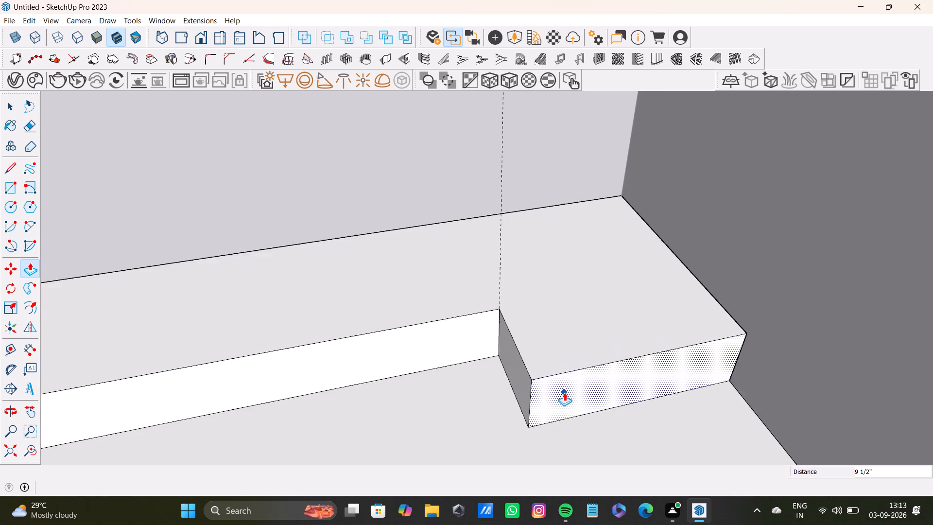
pyautogui.scroll(-9, 564, 392)
# Push/Pull the protruding section's end face further along the partition wall to the room's opposite wall, making the step L-shaped.
pyautogui.moveTo(554, 404); pyautogui.dragTo(553, 409, button='middle')
pyautogui.scroll(-2, 554, 405)
pyautogui.moveTo(552, 412); pyautogui.dragTo(536, 371, button='middle')
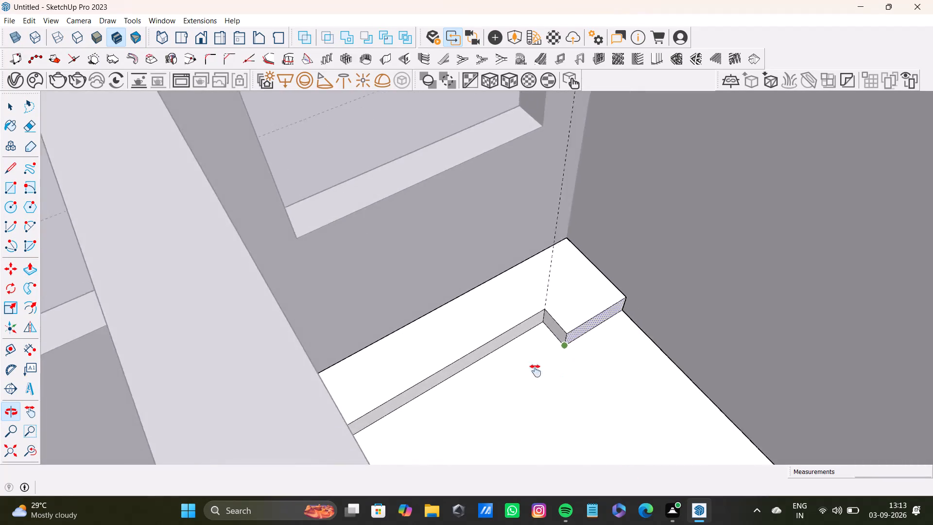
pyautogui.moveTo(536, 371); pyautogui.dragTo(493, 382, button='middle')
pyautogui.moveTo(479, 360); pyautogui.dragTo(496, 351, button='middle')
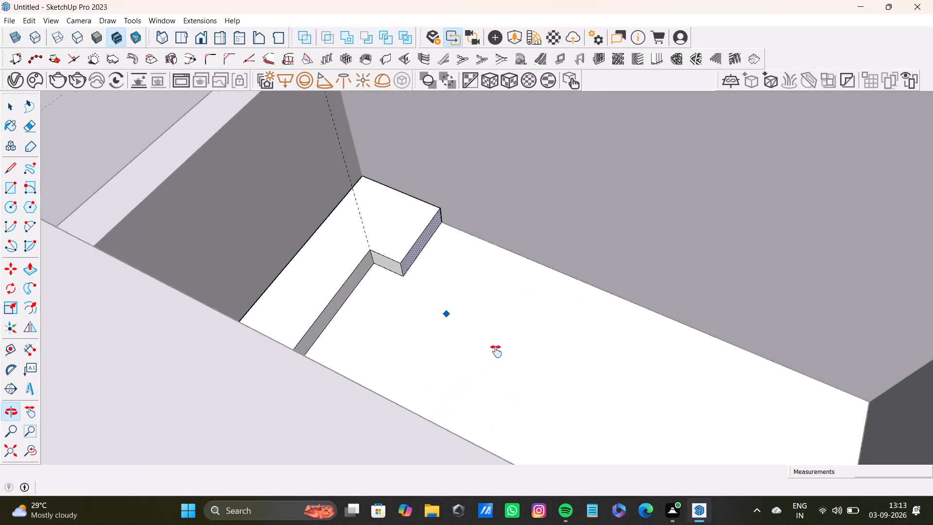
pyautogui.moveTo(496, 351); pyautogui.dragTo(497, 364, button='middle')
pyautogui.moveTo(469, 356); pyautogui.dragTo(560, 372, button='middle')
pyautogui.moveTo(420, 317); pyautogui.dragTo(441, 320)
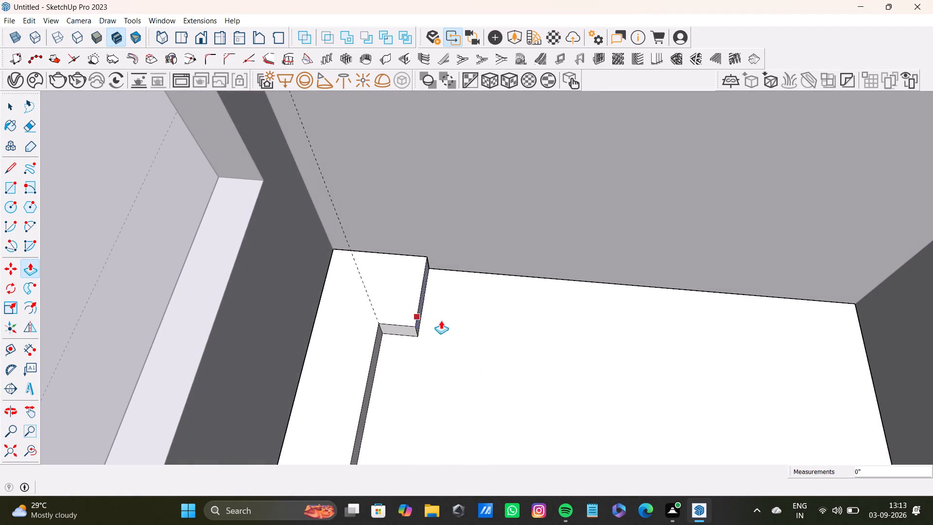
pyautogui.moveTo(441, 320); pyautogui.dragTo(931, 372)
pyautogui.scroll(-5, 800, 343)
pyautogui.moveTo(770, 378); pyautogui.dragTo(454, 347, button='middle')
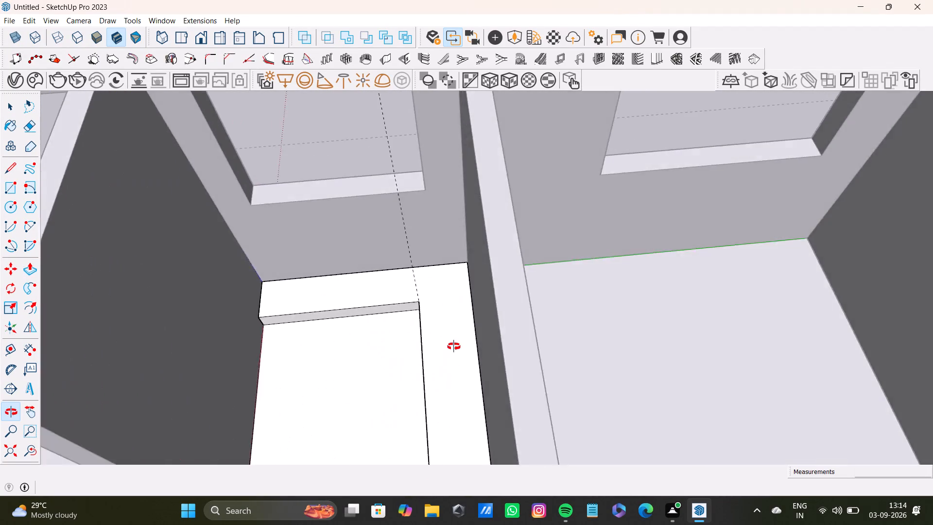
pyautogui.moveTo(454, 347); pyautogui.dragTo(734, 220, button='middle')
pyautogui.moveTo(735, 198); pyautogui.dragTo(635, 225, button='middle')
# Inside the house group, Push/Pull the front face of the step's window-side arm outward about 4 1/4", and exit the group.
pyautogui.click(4, 455)
pyautogui.moveTo(322, 297); pyautogui.dragTo(296, 504, button='middle')
pyautogui.keyDown('shift'); pyautogui.scroll(4, 436, 358); pyautogui.keyUp('shift')
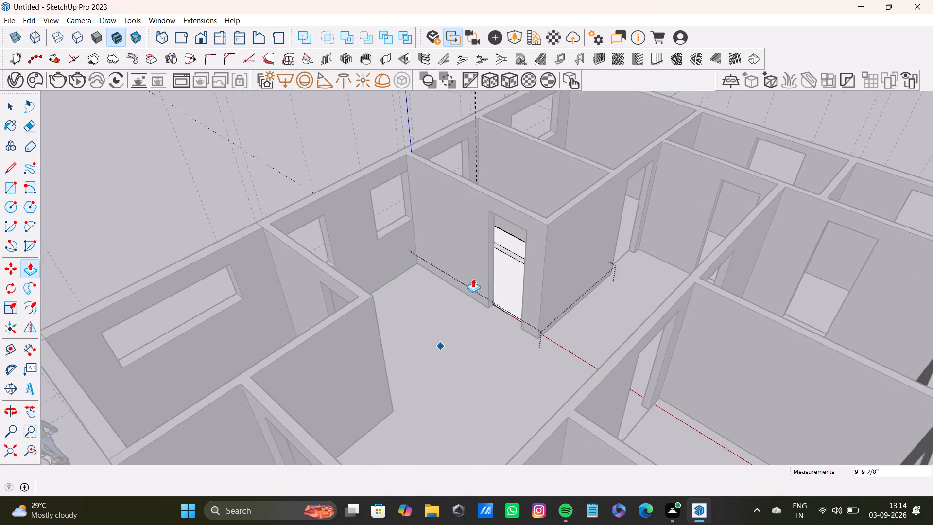
pyautogui.keyDown('shift'); pyautogui.moveTo(476, 270); pyautogui.dragTo(418, 456, button='middle'); pyautogui.keyUp('shift')
pyautogui.scroll(6, 432, 406)
pyautogui.moveTo(433, 404); pyautogui.dragTo(402, 429, button='middle')
pyautogui.press('space')
pyautogui.click(329, 193)
pyautogui.scroll(6, 401, 393)
pyautogui.moveTo(406, 393); pyautogui.dragTo(364, 414, button='middle')
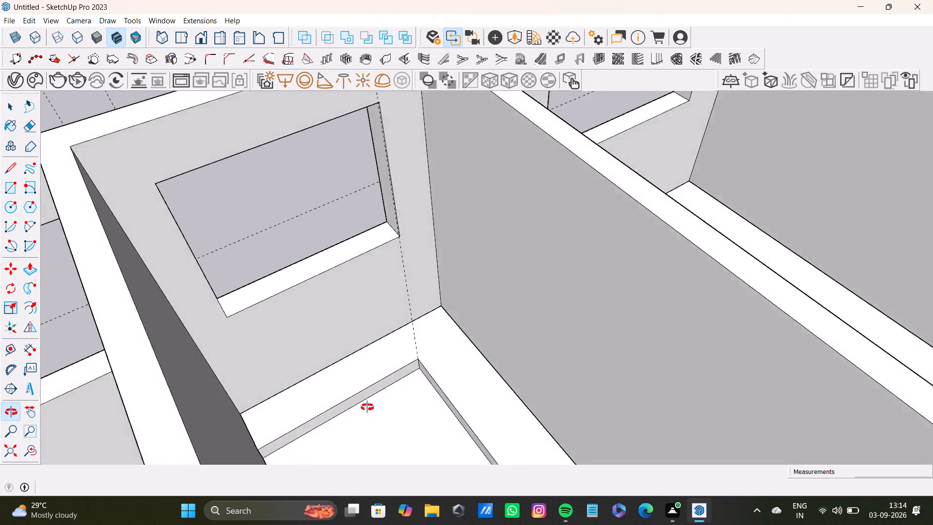
pyautogui.moveTo(364, 414); pyautogui.dragTo(362, 421, button='middle')
pyautogui.scroll(6, 317, 393)
pyautogui.moveTo(315, 414); pyautogui.dragTo(301, 393, button='middle')
pyautogui.press('space')
pyautogui.click(362, 368)
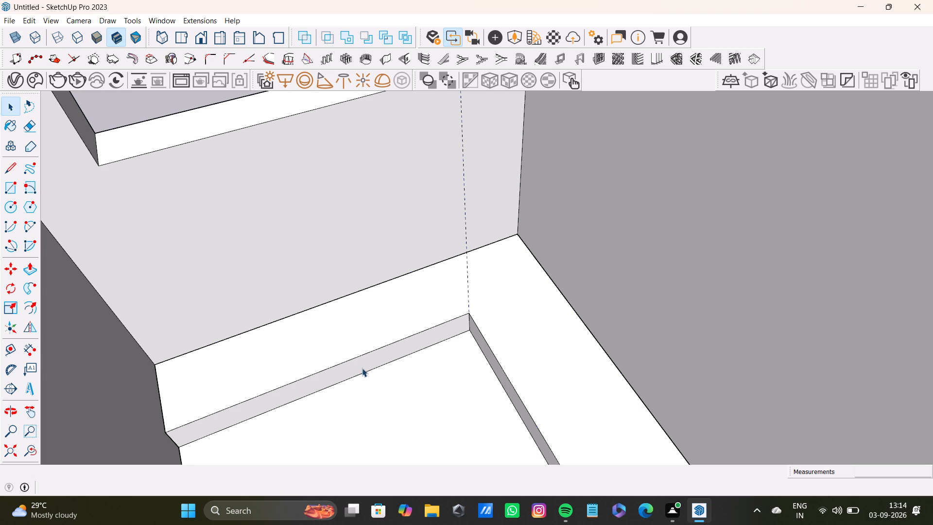
pyautogui.doubleClick(362, 368)
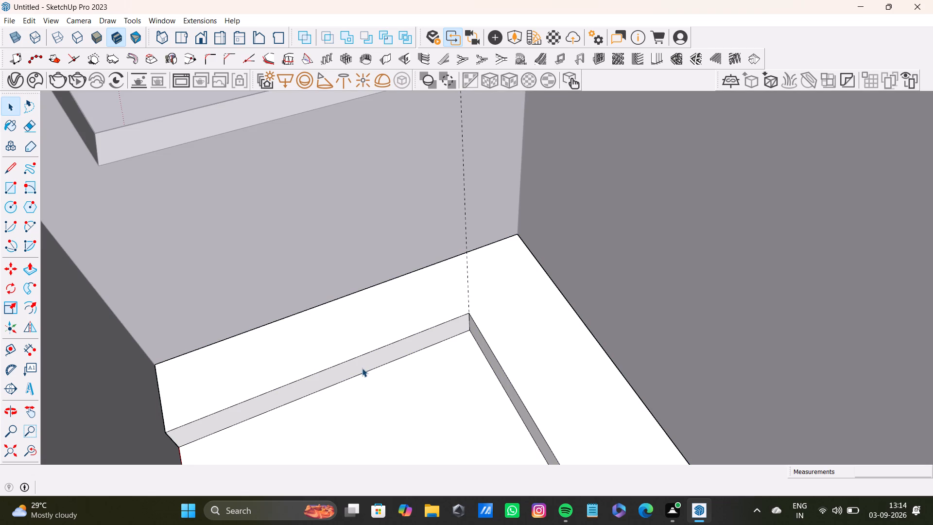
pyautogui.click(363, 366)
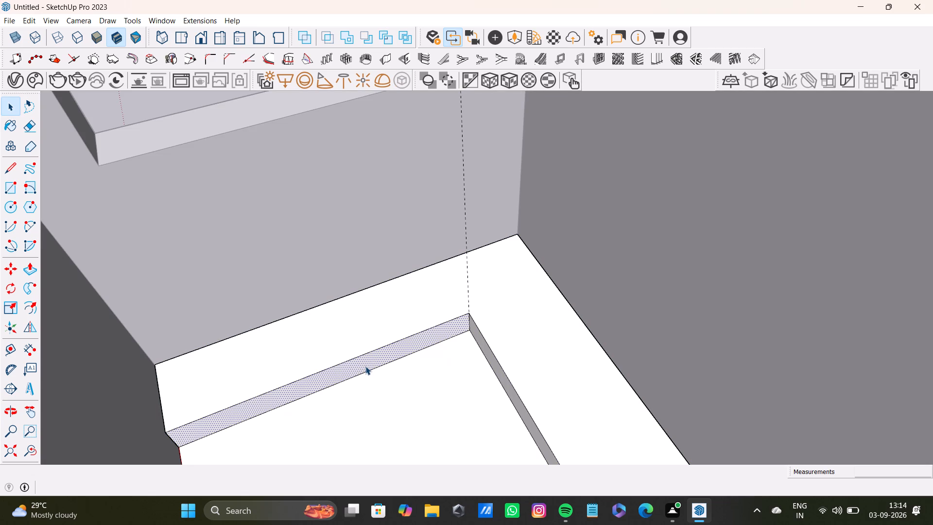
pyautogui.press('p')
pyautogui.moveTo(365, 366); pyautogui.dragTo(373, 385)
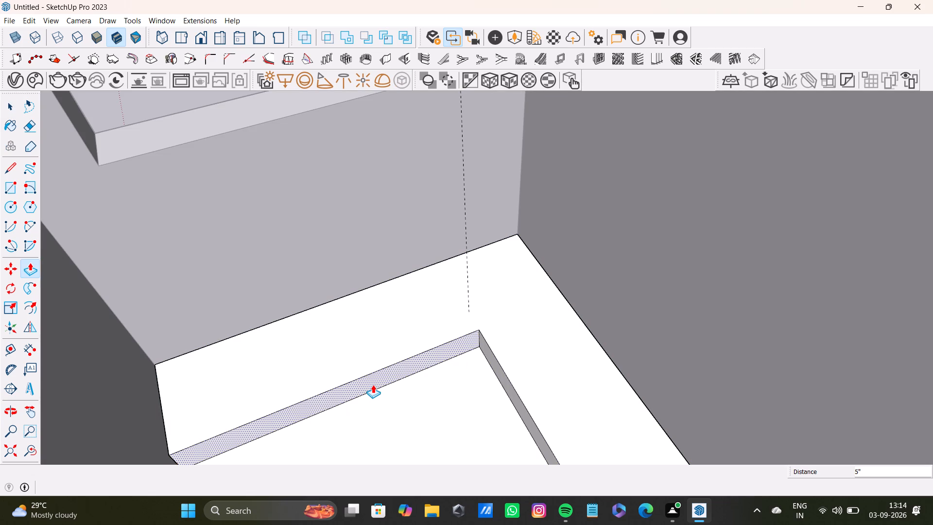
pyautogui.moveTo(373, 385); pyautogui.dragTo(370, 383)
pyautogui.scroll(-8, 359, 384)
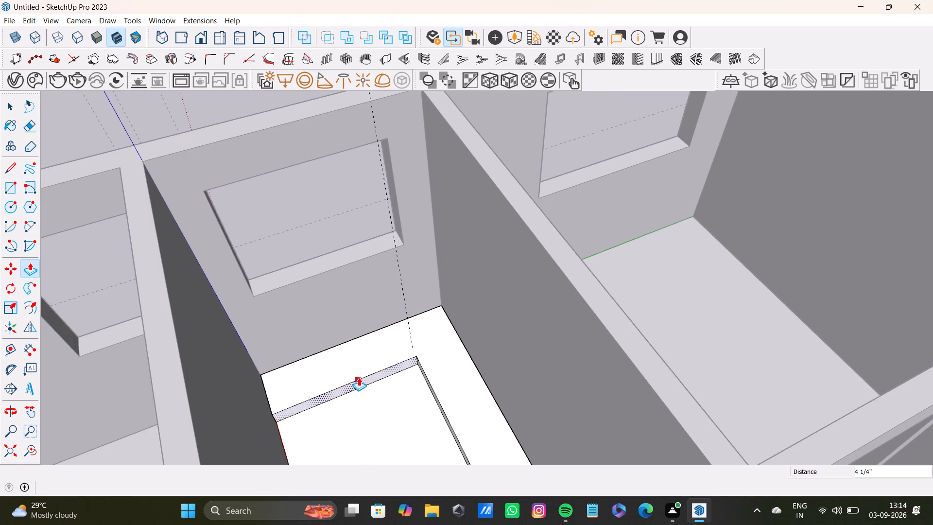
pyautogui.scroll(-9, 359, 376)
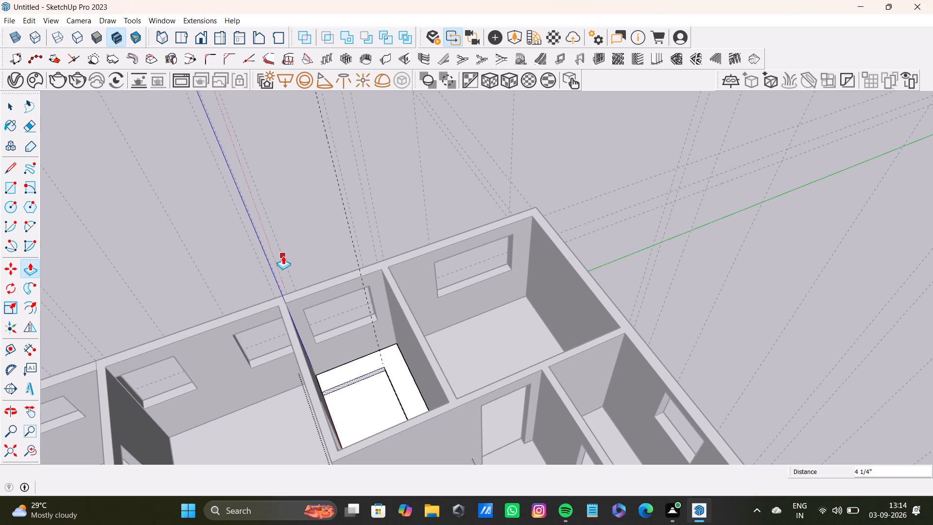
pyautogui.press('space')
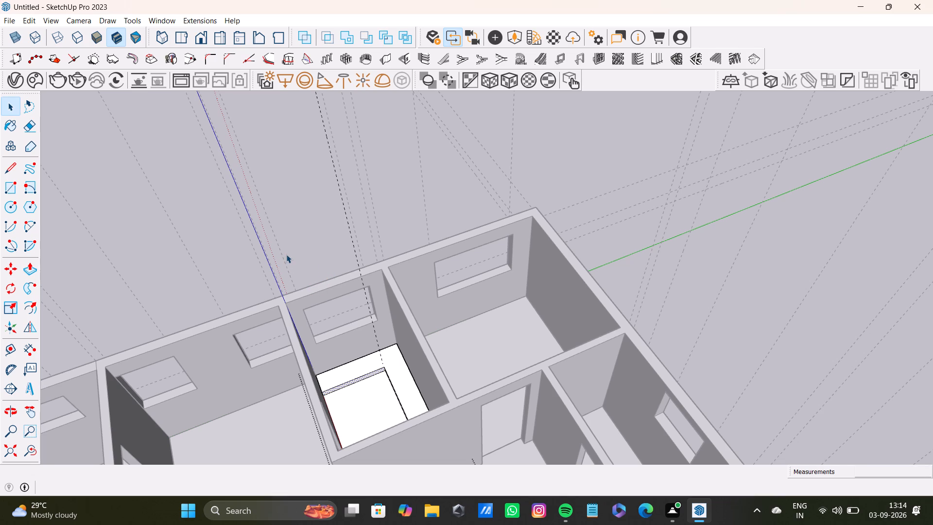
pyautogui.click(286, 254)
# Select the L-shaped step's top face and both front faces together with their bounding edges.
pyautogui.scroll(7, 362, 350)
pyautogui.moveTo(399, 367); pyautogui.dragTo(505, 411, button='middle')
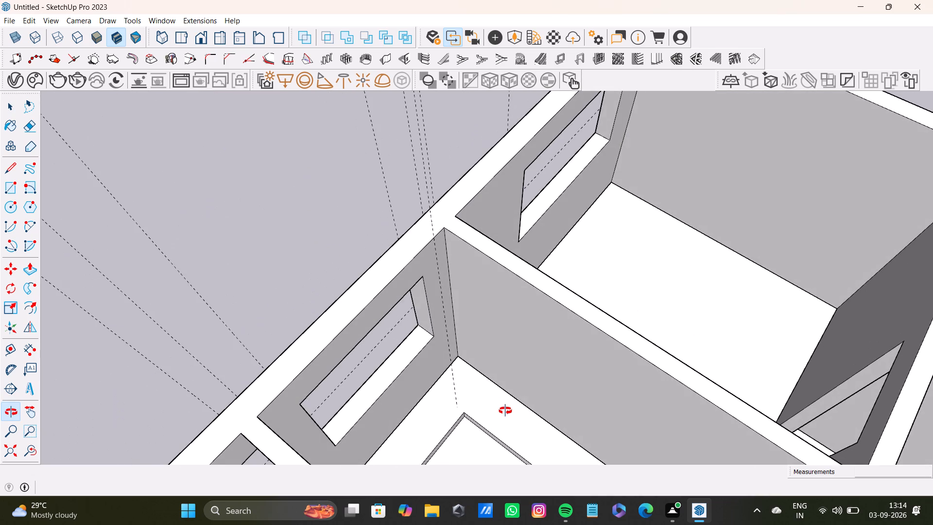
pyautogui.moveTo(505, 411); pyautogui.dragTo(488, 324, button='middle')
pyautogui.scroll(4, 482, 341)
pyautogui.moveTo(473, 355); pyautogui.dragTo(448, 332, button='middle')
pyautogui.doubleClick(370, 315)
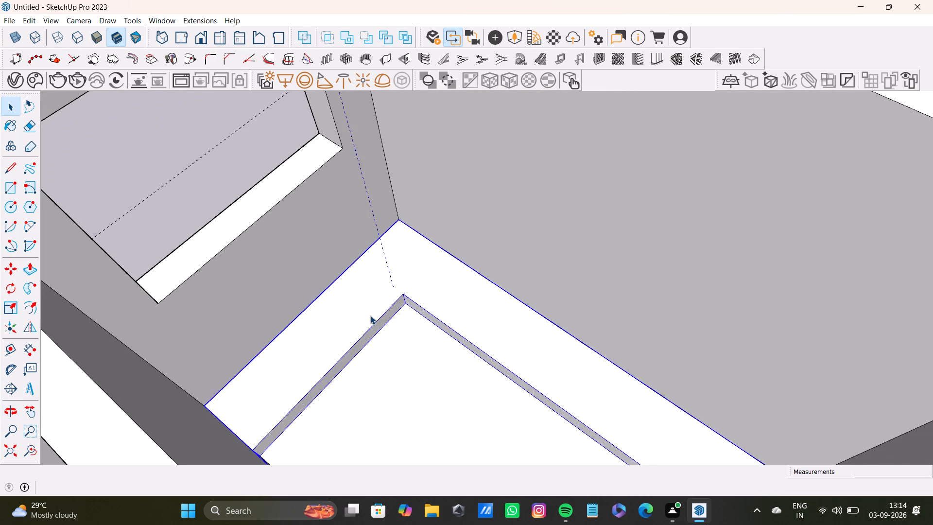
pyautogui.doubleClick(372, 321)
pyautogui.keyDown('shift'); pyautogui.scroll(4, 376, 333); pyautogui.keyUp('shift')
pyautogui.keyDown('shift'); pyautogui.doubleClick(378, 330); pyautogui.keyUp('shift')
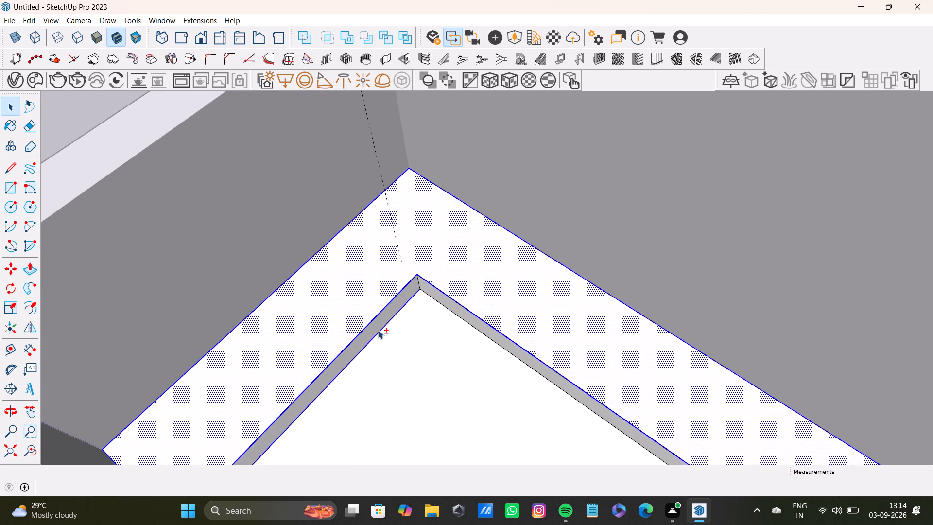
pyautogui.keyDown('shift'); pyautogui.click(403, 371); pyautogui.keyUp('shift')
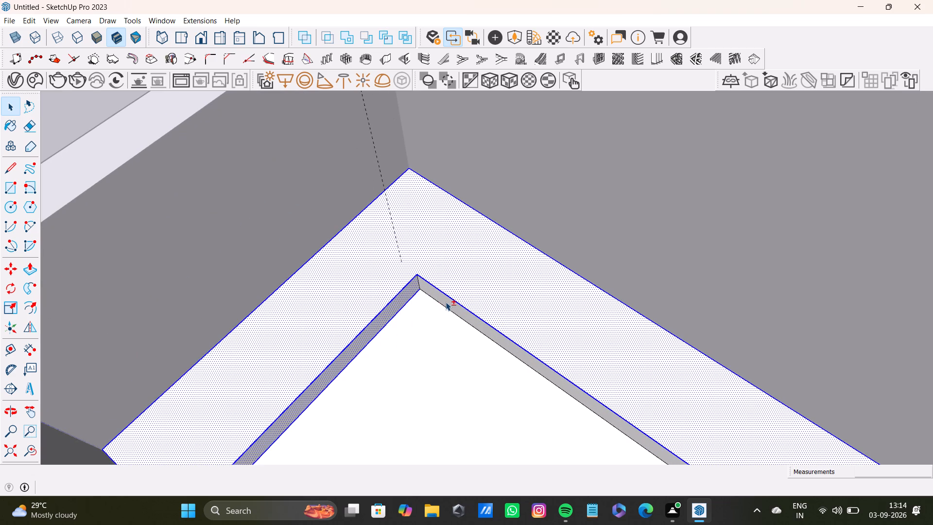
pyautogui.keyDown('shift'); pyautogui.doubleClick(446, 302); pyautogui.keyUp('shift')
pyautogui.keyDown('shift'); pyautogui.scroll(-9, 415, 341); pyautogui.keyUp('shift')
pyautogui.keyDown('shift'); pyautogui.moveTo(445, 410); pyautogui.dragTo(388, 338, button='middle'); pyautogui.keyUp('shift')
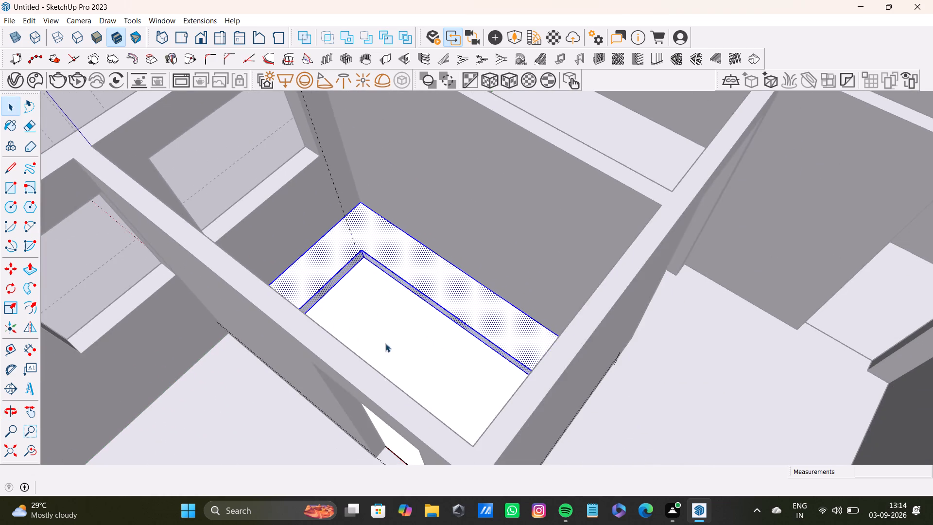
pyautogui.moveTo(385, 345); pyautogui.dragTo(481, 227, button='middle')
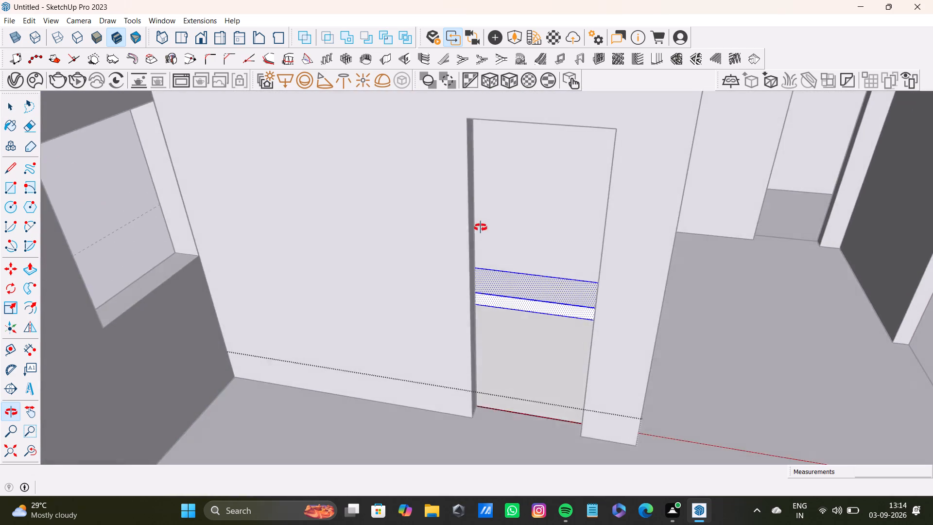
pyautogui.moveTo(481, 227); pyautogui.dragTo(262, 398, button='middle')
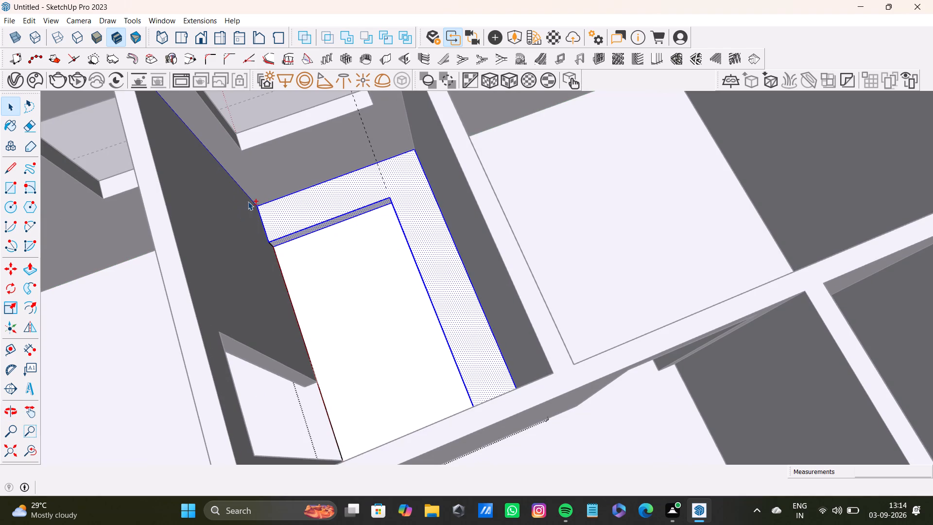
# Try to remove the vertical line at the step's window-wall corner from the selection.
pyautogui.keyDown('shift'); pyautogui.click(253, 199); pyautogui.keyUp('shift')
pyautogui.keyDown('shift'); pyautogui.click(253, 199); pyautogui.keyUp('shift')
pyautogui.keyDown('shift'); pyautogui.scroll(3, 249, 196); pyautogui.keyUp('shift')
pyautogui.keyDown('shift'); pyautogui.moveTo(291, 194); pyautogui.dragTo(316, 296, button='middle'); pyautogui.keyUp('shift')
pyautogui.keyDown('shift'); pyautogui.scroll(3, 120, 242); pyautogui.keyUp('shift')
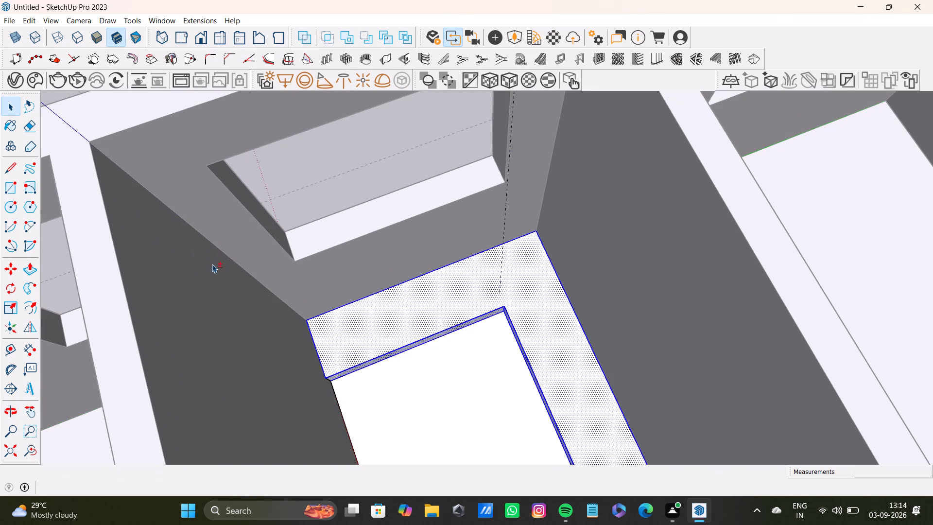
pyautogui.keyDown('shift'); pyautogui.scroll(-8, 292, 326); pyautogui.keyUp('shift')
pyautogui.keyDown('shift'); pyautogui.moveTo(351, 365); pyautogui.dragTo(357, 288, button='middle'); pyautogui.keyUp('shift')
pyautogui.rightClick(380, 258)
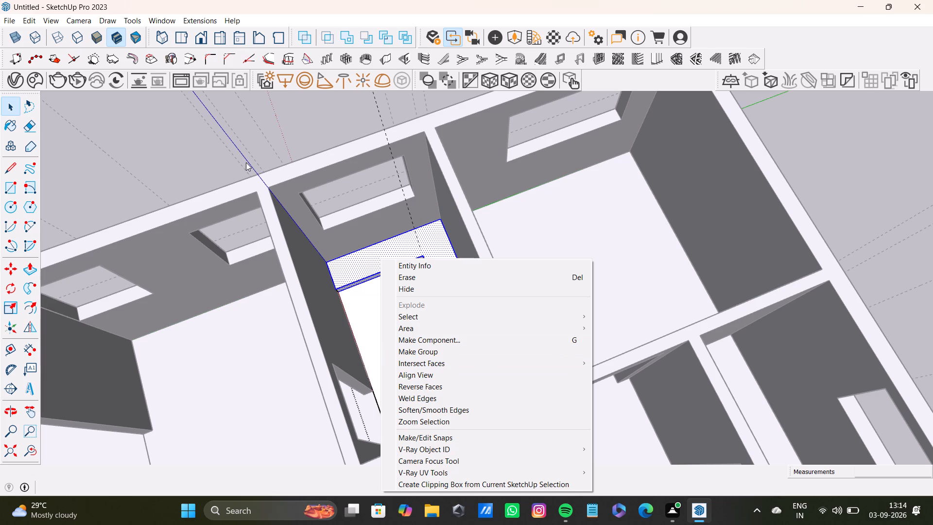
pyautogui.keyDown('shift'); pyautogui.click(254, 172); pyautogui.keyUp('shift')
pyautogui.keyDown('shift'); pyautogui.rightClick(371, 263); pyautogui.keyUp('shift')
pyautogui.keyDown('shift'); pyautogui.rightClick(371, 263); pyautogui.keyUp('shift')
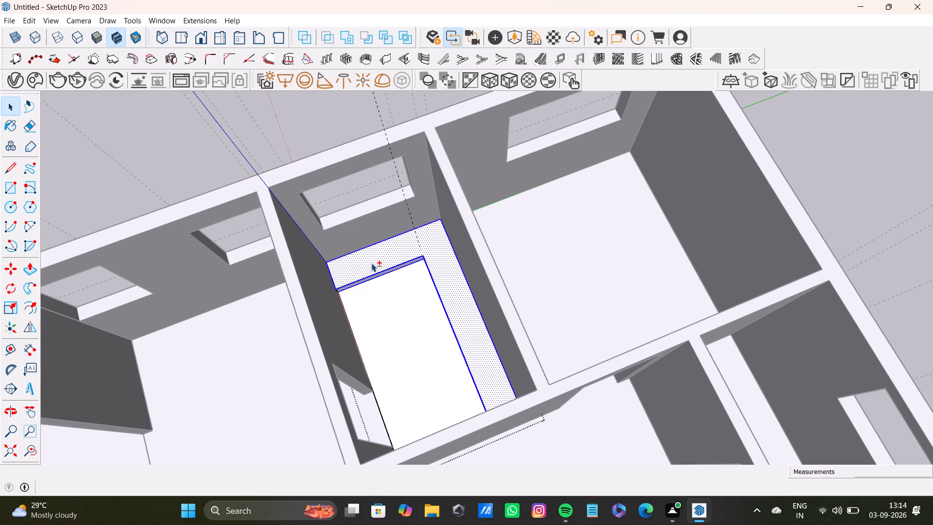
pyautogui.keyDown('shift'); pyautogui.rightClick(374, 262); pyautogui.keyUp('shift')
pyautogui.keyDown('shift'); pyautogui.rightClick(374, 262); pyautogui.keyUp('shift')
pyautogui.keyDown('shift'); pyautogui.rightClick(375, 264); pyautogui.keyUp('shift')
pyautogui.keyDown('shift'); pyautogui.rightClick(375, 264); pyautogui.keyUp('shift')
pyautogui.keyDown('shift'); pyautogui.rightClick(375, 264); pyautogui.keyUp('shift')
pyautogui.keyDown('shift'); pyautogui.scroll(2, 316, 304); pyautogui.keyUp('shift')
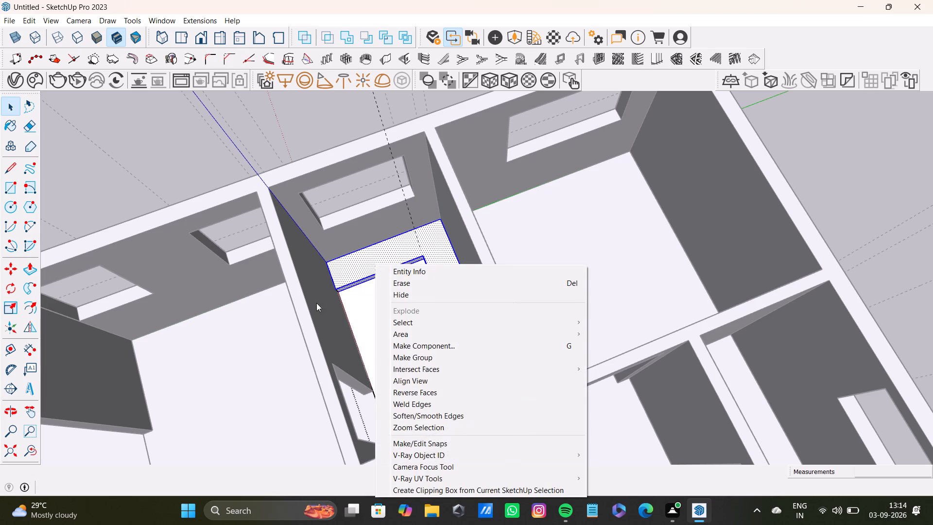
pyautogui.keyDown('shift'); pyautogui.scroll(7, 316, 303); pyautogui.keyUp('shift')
# Select the L-shaped step's top and front faces with their edges, make them a group, and clear the selection.
pyautogui.click(356, 327)
pyautogui.scroll(14, 337, 286)
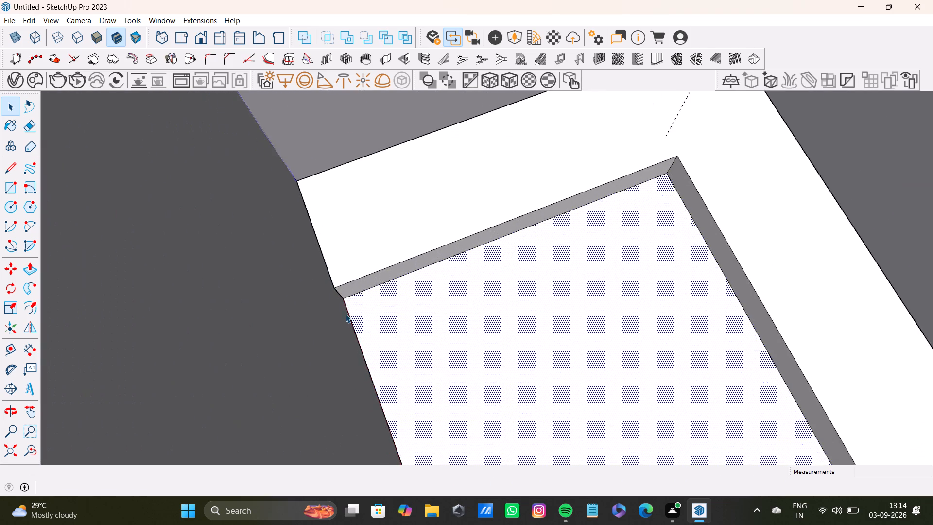
pyautogui.moveTo(346, 314); pyautogui.dragTo(281, 274, button='middle')
pyautogui.scroll(9, 314, 243)
pyautogui.keyDown('shift'); pyautogui.click(357, 261); pyautogui.keyUp('shift')
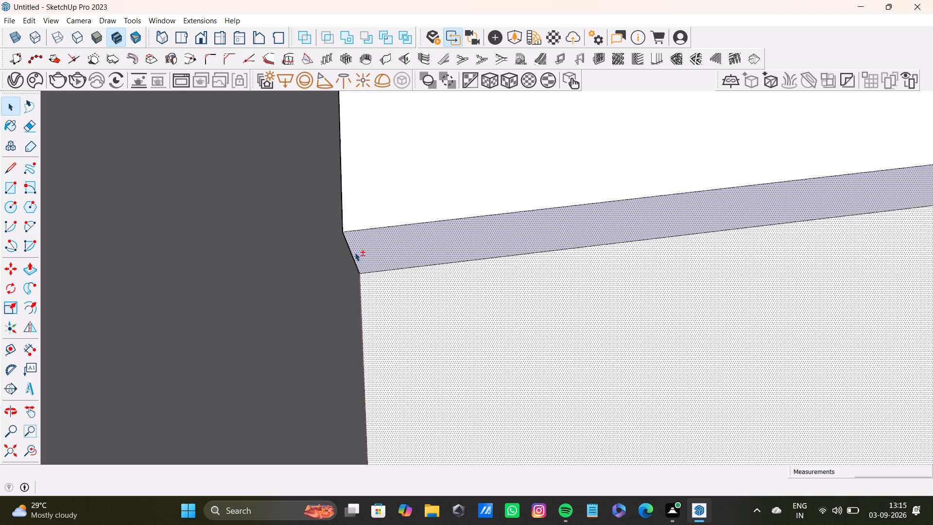
pyautogui.keyDown('shift'); pyautogui.doubleClick(354, 260); pyautogui.keyUp('shift')
pyautogui.keyDown('shift'); pyautogui.tripleClick(361, 195); pyautogui.keyUp('shift')
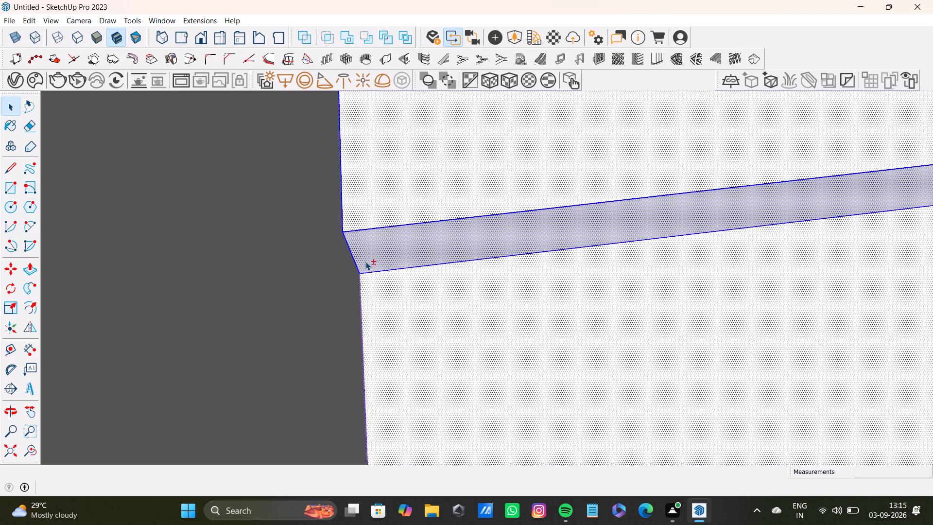
pyautogui.keyDown('shift'); pyautogui.click(379, 318); pyautogui.keyUp('shift')
pyautogui.keyDown('shift'); pyautogui.scroll(-14, 379, 263); pyautogui.keyUp('shift')
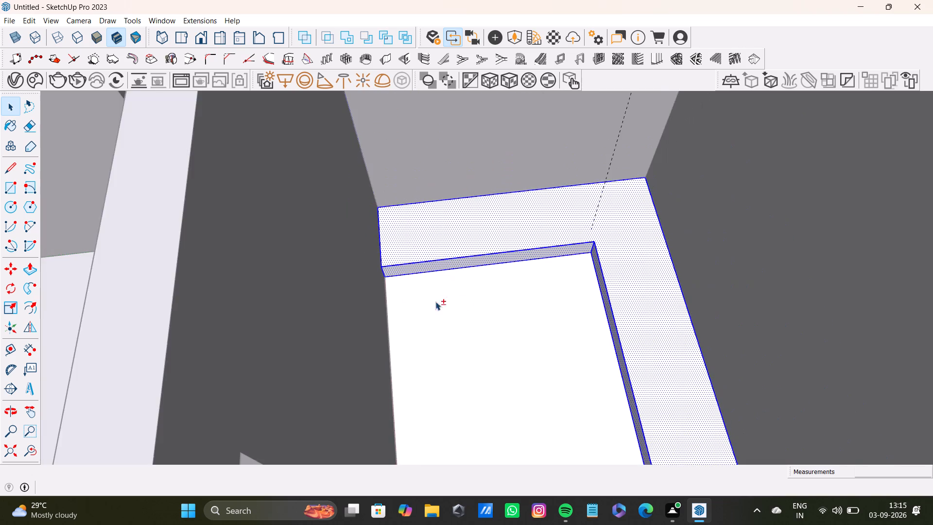
pyautogui.keyDown('shift'); pyautogui.moveTo(457, 301); pyautogui.dragTo(419, 209, button='middle'); pyautogui.keyUp('shift')
pyautogui.keyDown('shift'); pyautogui.scroll(-7, 484, 343); pyautogui.keyUp('shift')
pyautogui.keyDown('shift'); pyautogui.moveTo(547, 395); pyautogui.dragTo(562, 309, button='middle'); pyautogui.keyUp('shift')
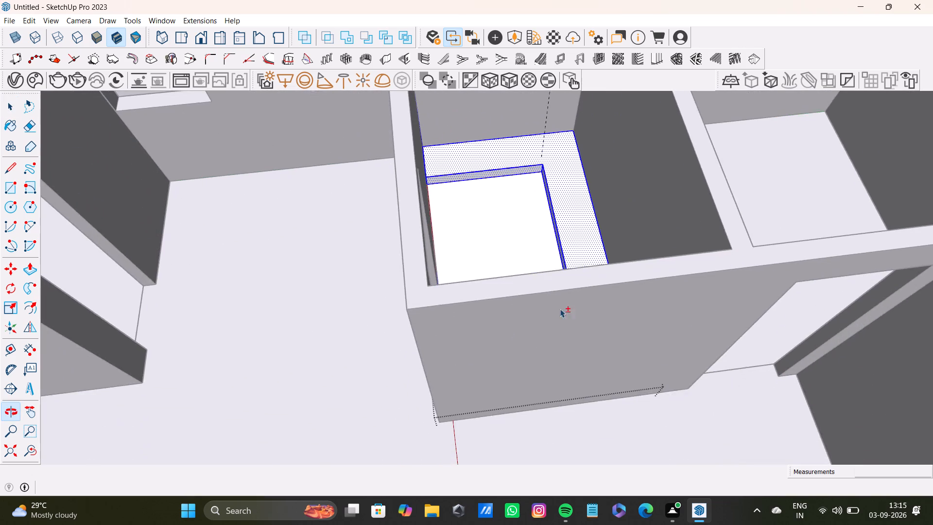
pyautogui.moveTo(536, 320); pyautogui.dragTo(568, 424, button='middle')
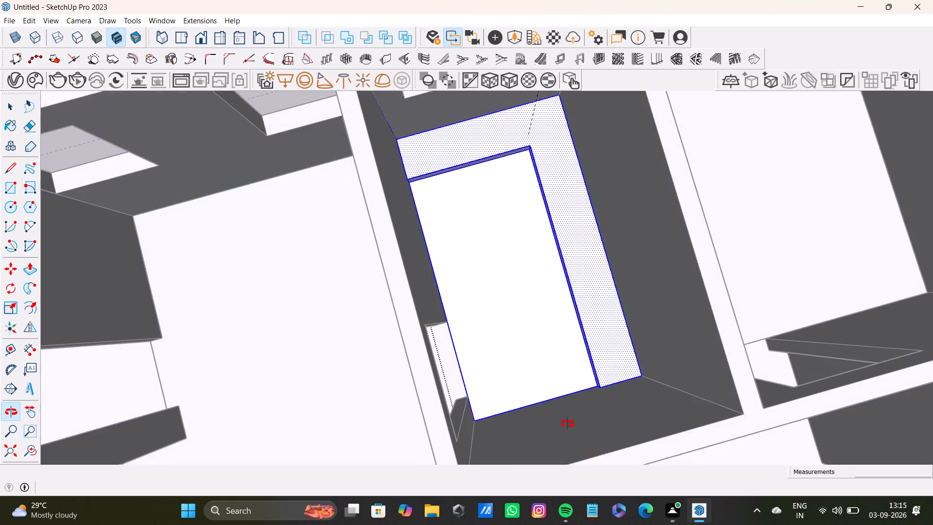
pyautogui.moveTo(568, 424); pyautogui.dragTo(571, 419, button='middle')
pyautogui.rightClick(585, 266)
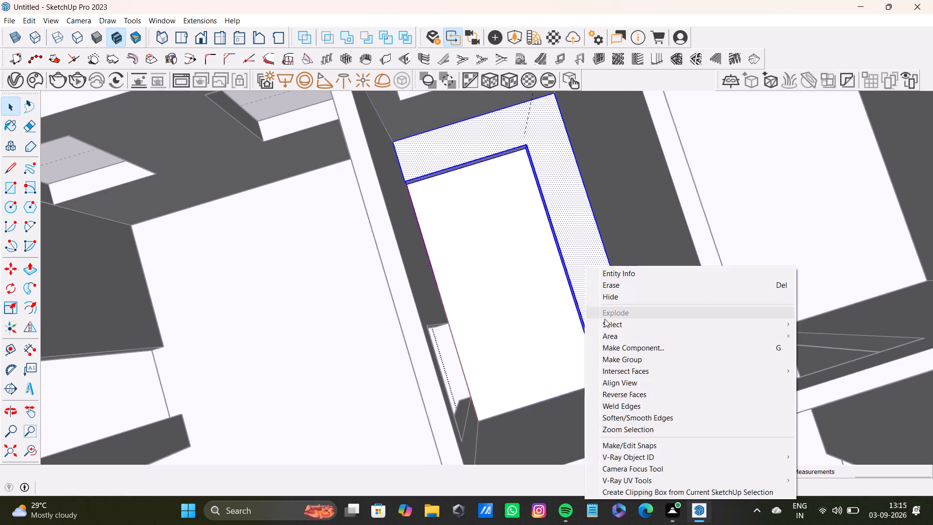
pyautogui.click(622, 362)
pyautogui.scroll(-4, 536, 332)
pyautogui.press('space')
pyautogui.click(535, 324)
pyautogui.scroll(-5, 522, 315)
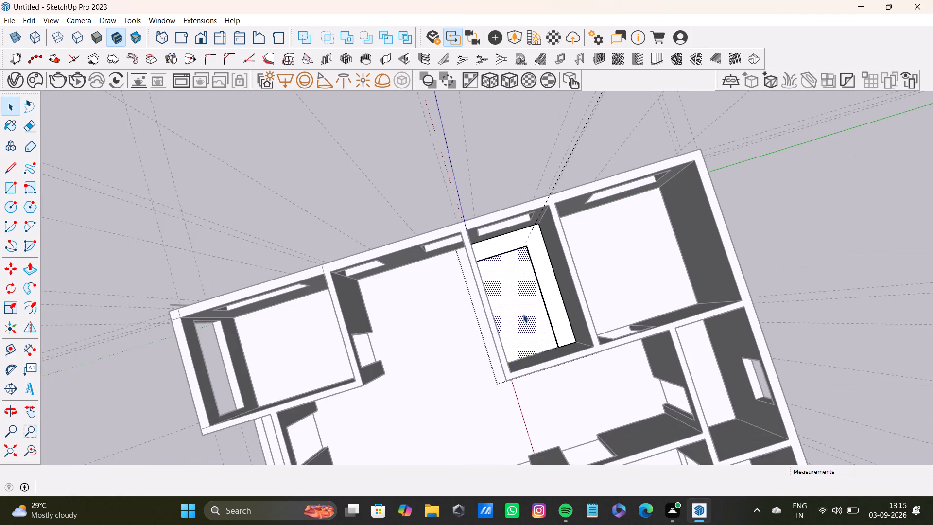
pyautogui.keyDown('shift'); pyautogui.moveTo(526, 313); pyautogui.dragTo(510, 373, button='middle'); pyautogui.keyUp('shift')
pyautogui.click(496, 238)
# Draw a rectangle about 7' by 2' 1" on the step's top, from the window-wall corner across to the opposite partition wall.
pyautogui.scroll(3, 488, 341)
pyautogui.moveTo(487, 341); pyautogui.dragTo(385, 269, button='middle')
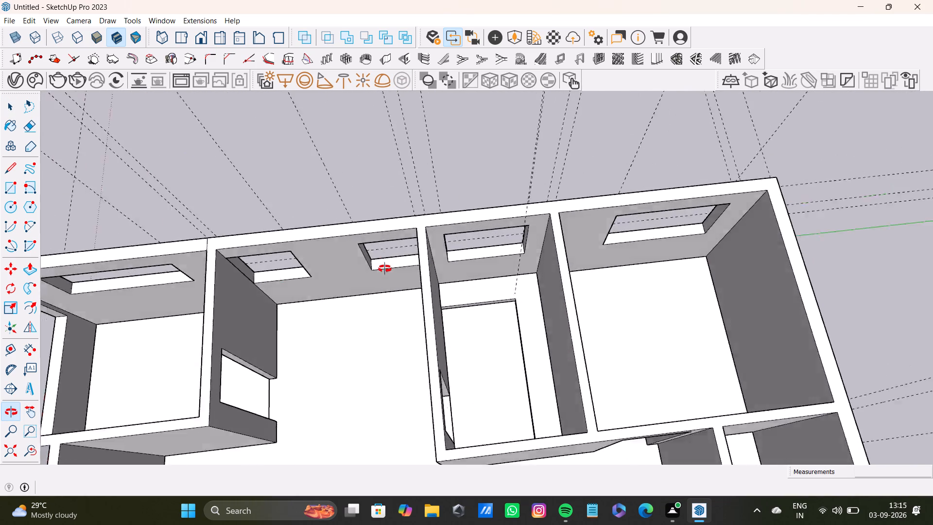
pyautogui.moveTo(385, 269); pyautogui.dragTo(405, 274, button='middle')
pyautogui.press('r')
pyautogui.scroll(3, 465, 308)
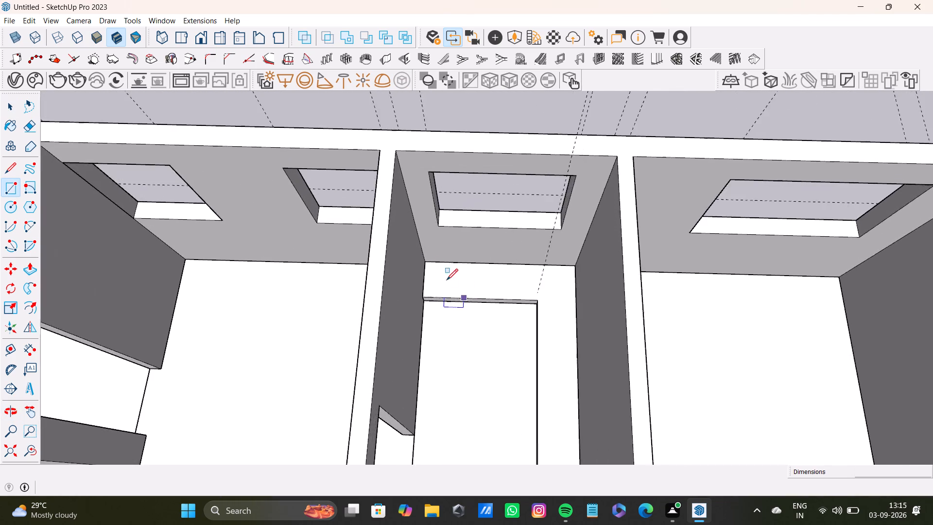
pyautogui.scroll(9, 447, 280)
pyautogui.click(424, 249)
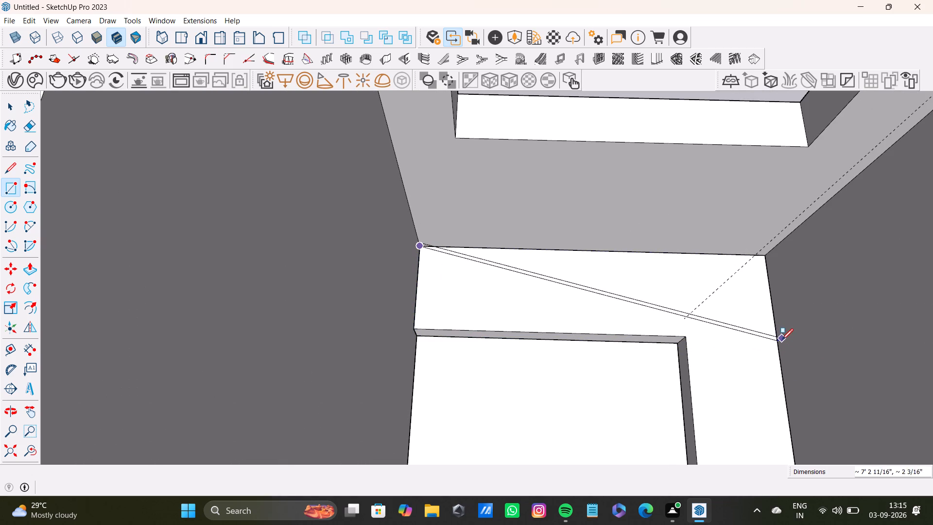
pyautogui.scroll(2, 770, 356)
pyautogui.moveTo(769, 356); pyautogui.dragTo(754, 307, button='middle')
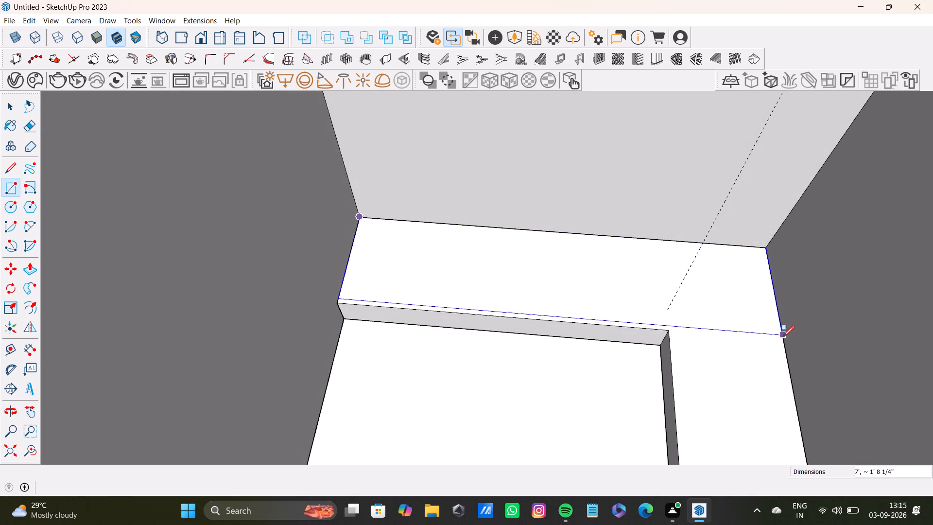
pyautogui.press('Up')
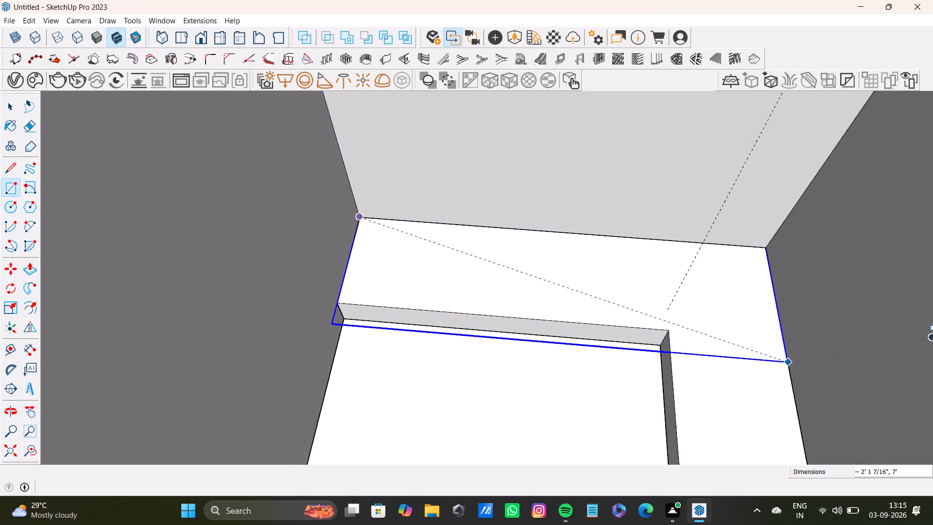
pyautogui.click(921, 343)
pyautogui.press('space')
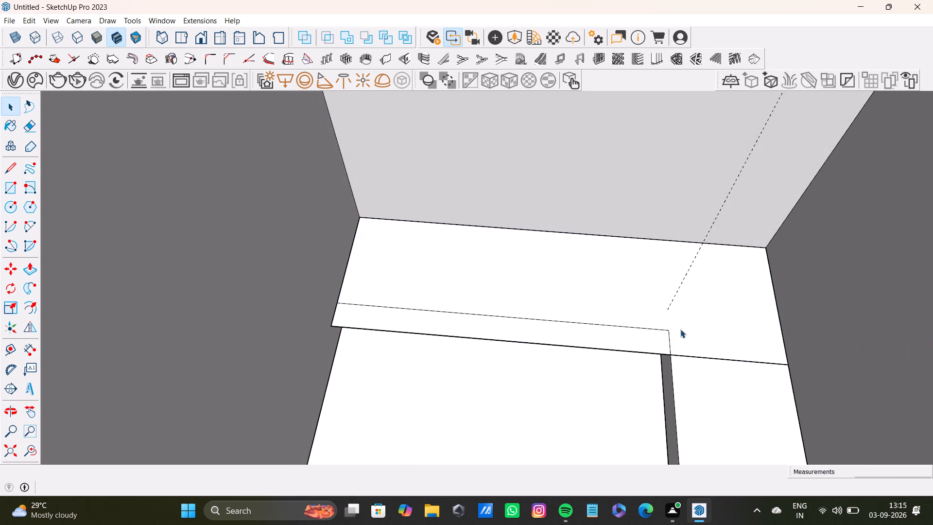
# Push/Pull the new rectangle along the window wall upward about 2' 10 9/16".
pyautogui.click(680, 325)
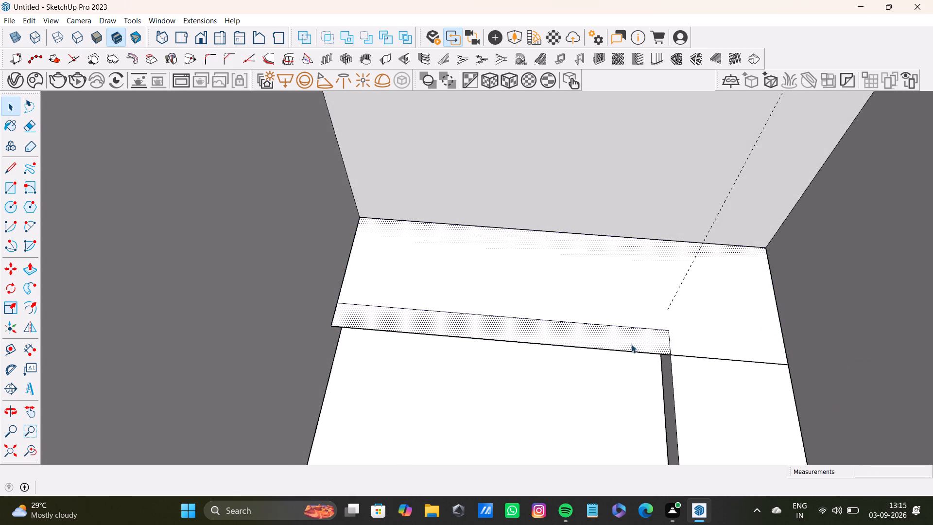
pyautogui.press('p')
pyautogui.moveTo(657, 306); pyautogui.dragTo(636, 239)
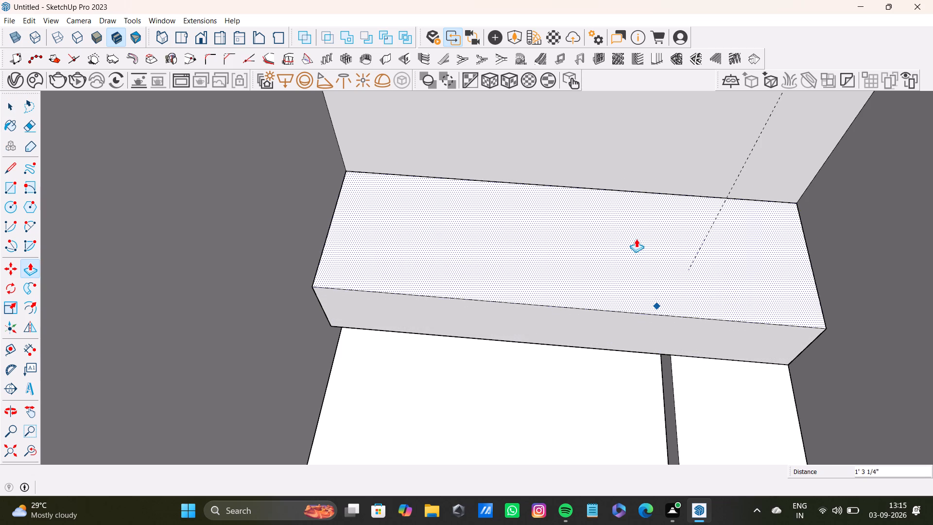
pyautogui.moveTo(636, 239); pyautogui.dragTo(622, 164)
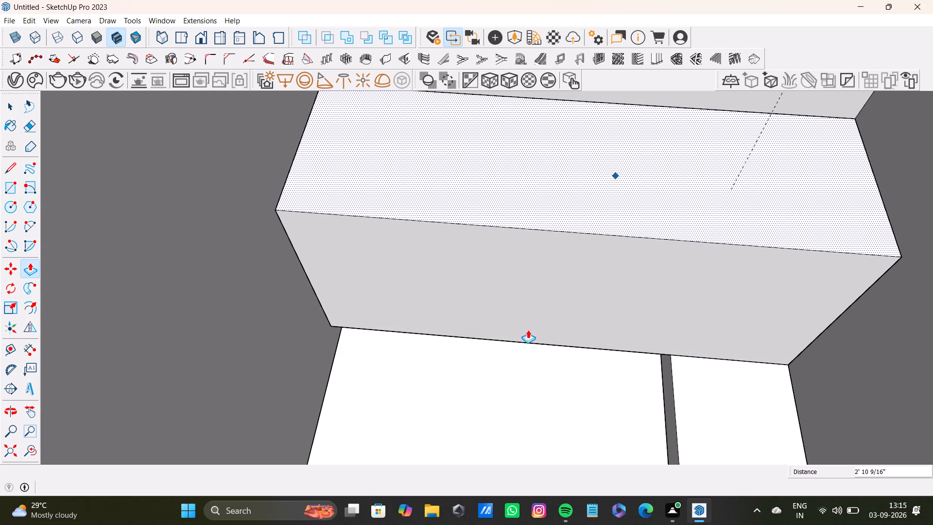
# Inside the house group, Push/Pull the sill face of the narrow room's window upward to shorten the opening, and exit the group.
pyautogui.scroll(-9, 500, 379)
pyautogui.moveTo(499, 388); pyautogui.dragTo(666, 338, button='middle')
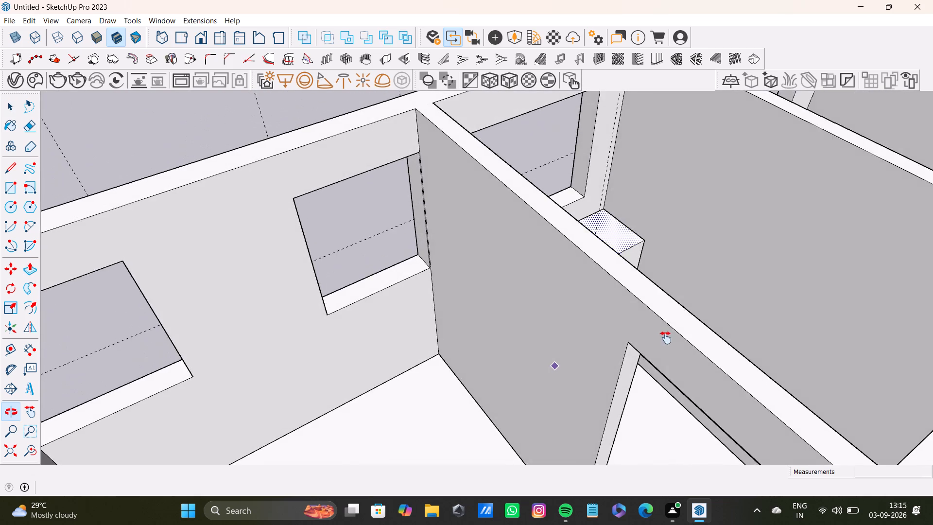
pyautogui.moveTo(666, 338); pyautogui.dragTo(376, 376, button='middle')
pyautogui.scroll(3, 467, 330)
pyautogui.moveTo(479, 326); pyautogui.dragTo(406, 346, button='middle')
pyautogui.scroll(-4, 409, 244)
pyautogui.keyDown('shift'); pyautogui.moveTo(409, 244); pyautogui.dragTo(420, 352, button='middle'); pyautogui.keyUp('shift')
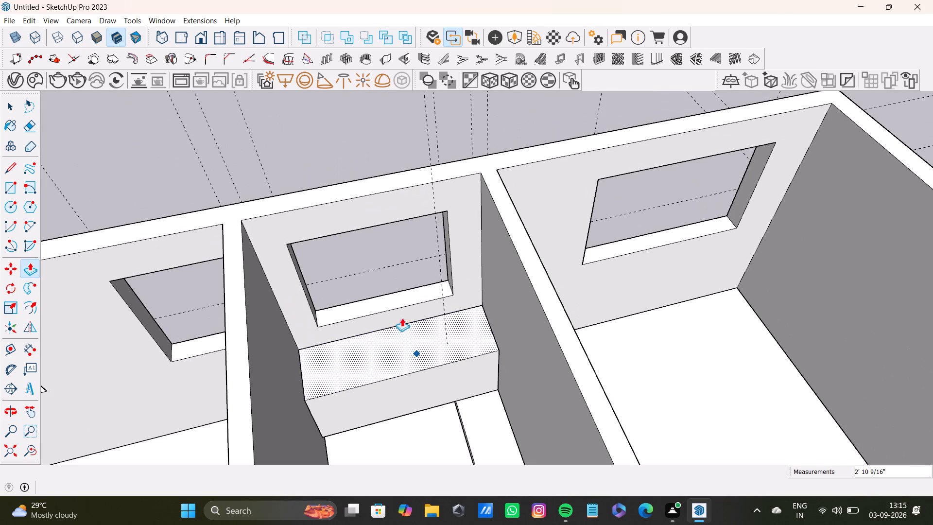
pyautogui.press('space')
pyautogui.click(380, 249)
pyautogui.click(392, 302)
pyautogui.tripleClick(392, 302)
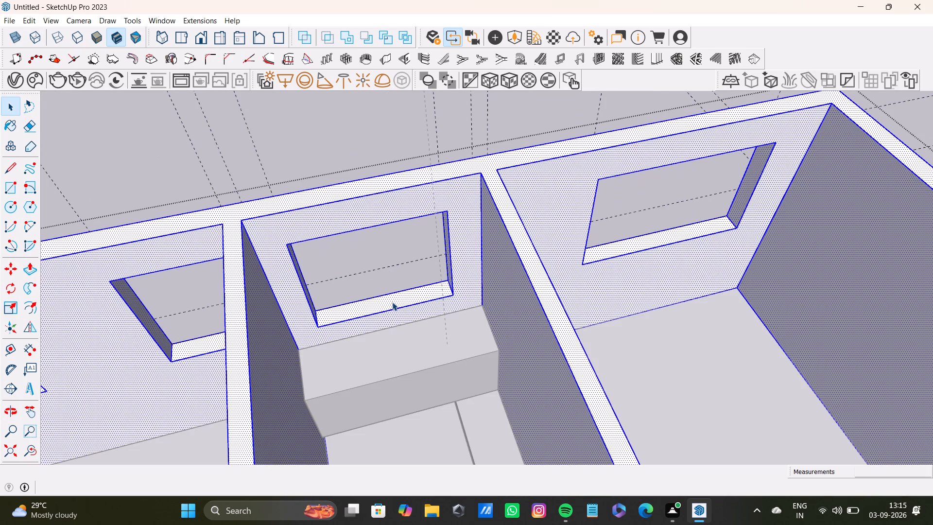
pyautogui.click(392, 302)
pyautogui.press('p')
pyautogui.moveTo(396, 302); pyautogui.dragTo(383, 277)
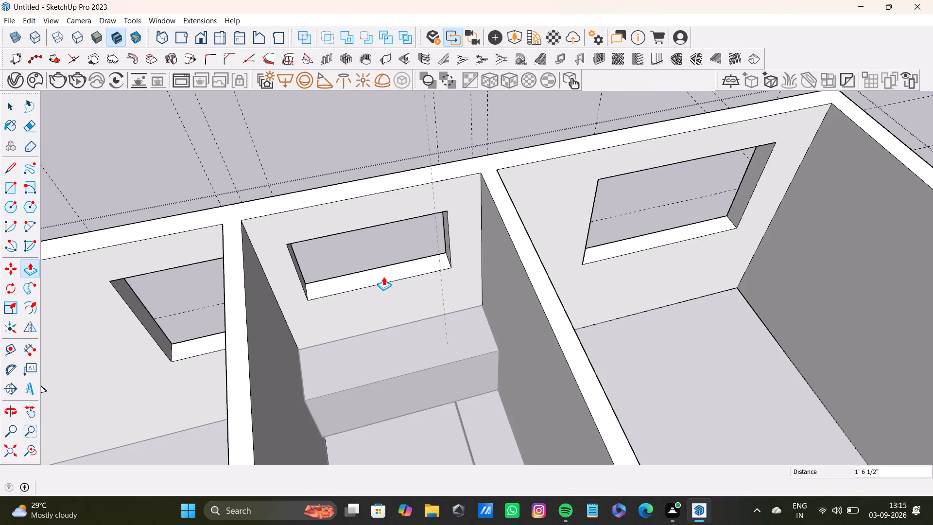
pyautogui.moveTo(383, 277); pyautogui.dragTo(380, 262)
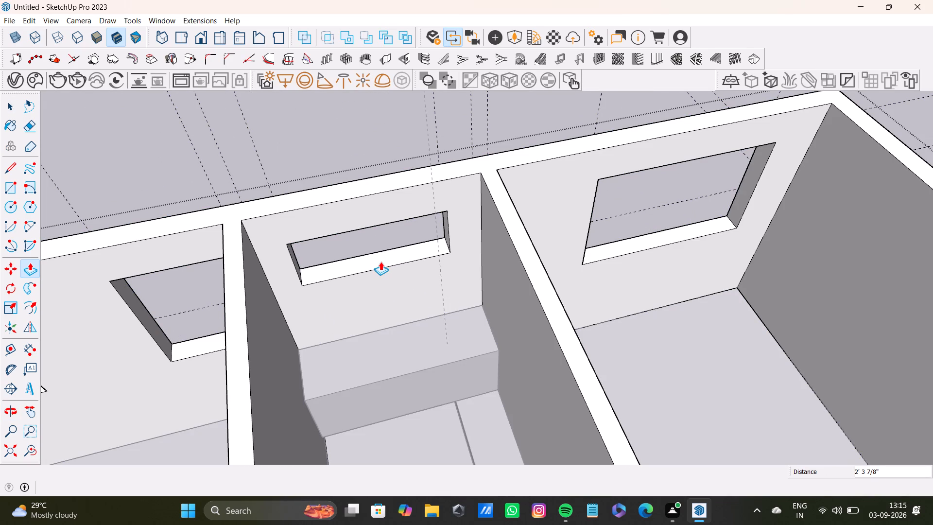
pyautogui.moveTo(380, 262); pyautogui.dragTo(384, 272)
pyautogui.press('space')
pyautogui.click(343, 139)
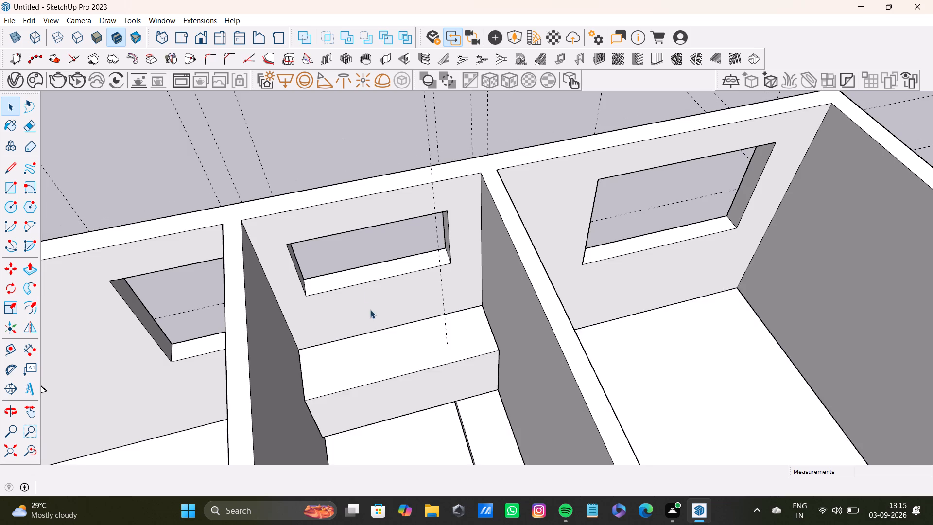
# Undo the window sill change, the raised block and its rectangle along the narrow room's window wall.
pyautogui.scroll(-4, 371, 310)
pyautogui.moveTo(401, 388); pyautogui.dragTo(510, 208, button='middle')
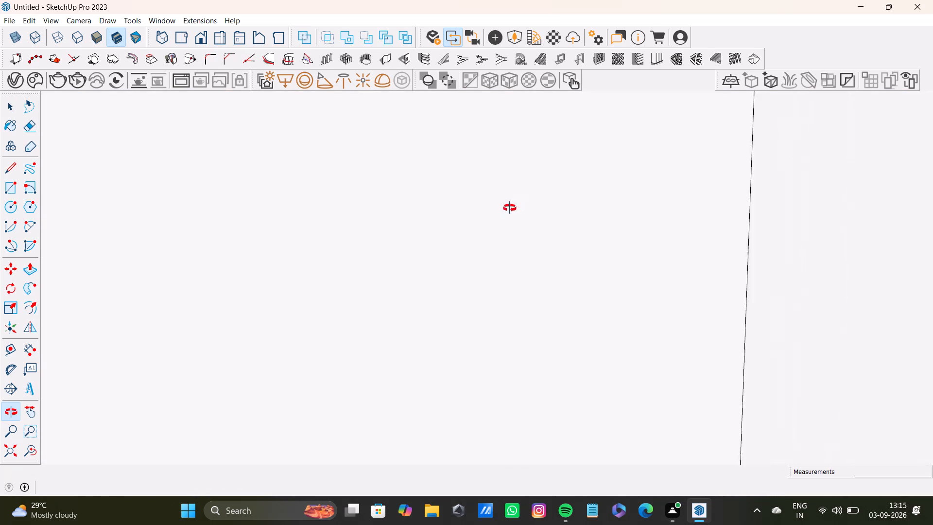
pyautogui.moveTo(510, 208); pyautogui.dragTo(500, 262, button='middle')
pyautogui.scroll(11, 489, 357)
pyautogui.moveTo(439, 396); pyautogui.dragTo(430, 353, button='middle')
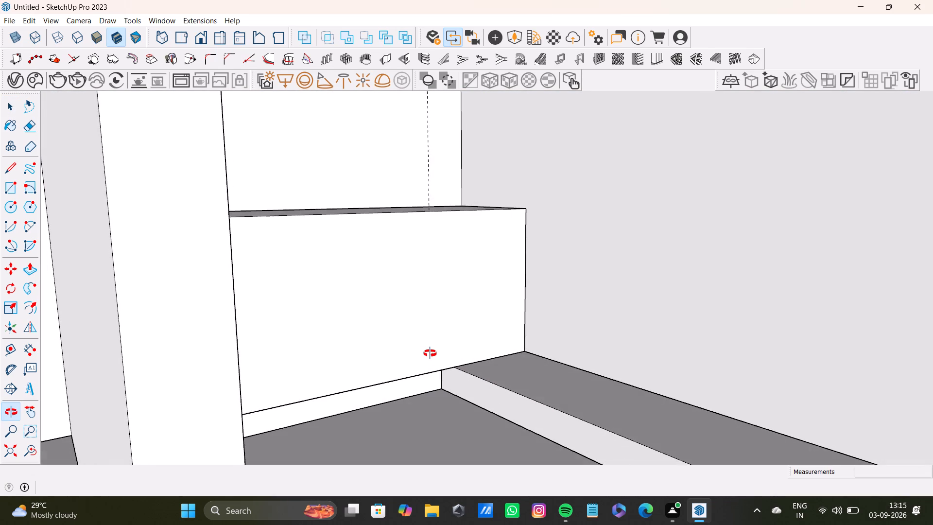
pyautogui.moveTo(430, 353); pyautogui.dragTo(397, 452, button='middle')
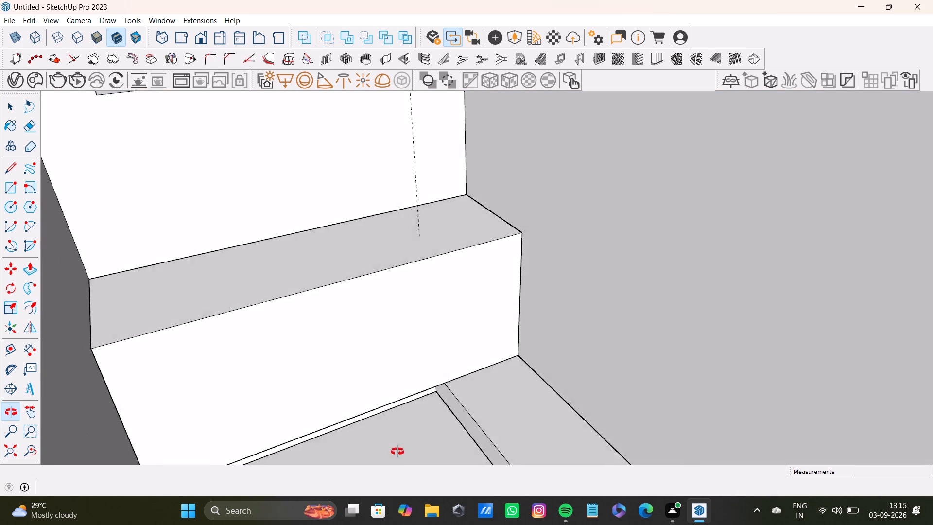
pyautogui.moveTo(397, 452); pyautogui.dragTo(366, 464, button='middle')
pyautogui.scroll(-4, 369, 413)
pyautogui.hotkey('ctrl', 'z')
pyautogui.hotkey('ctrl', 'z')
pyautogui.hotkey('ctrl', 'z')
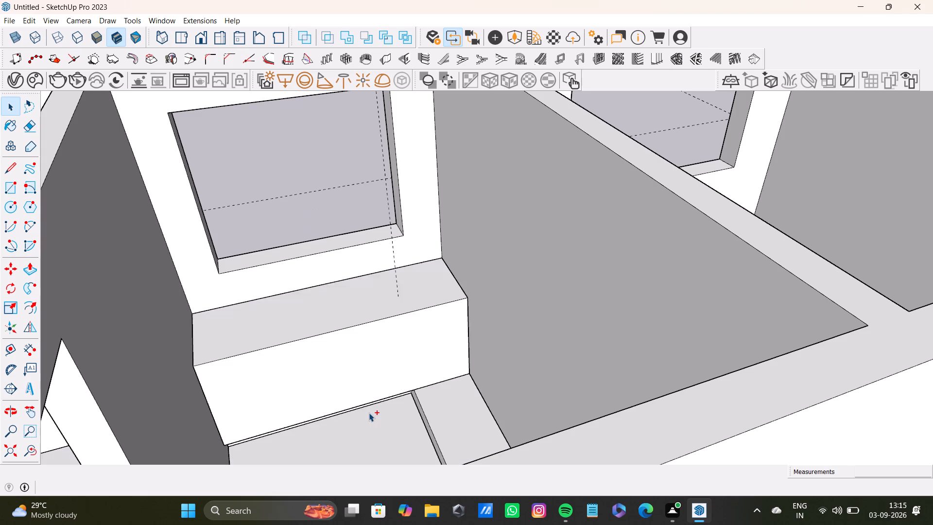
pyautogui.hotkey('ctrl', 'z')
pyautogui.hotkey('ctrl', 'z')
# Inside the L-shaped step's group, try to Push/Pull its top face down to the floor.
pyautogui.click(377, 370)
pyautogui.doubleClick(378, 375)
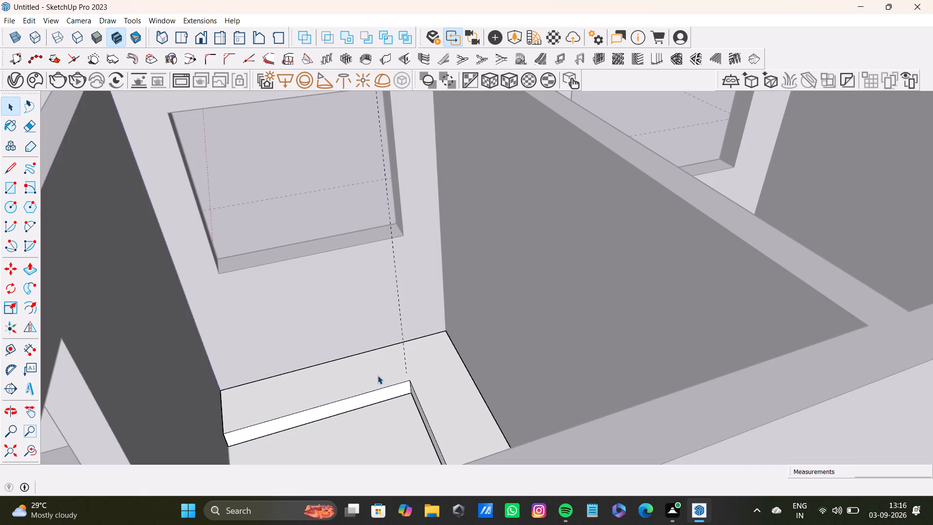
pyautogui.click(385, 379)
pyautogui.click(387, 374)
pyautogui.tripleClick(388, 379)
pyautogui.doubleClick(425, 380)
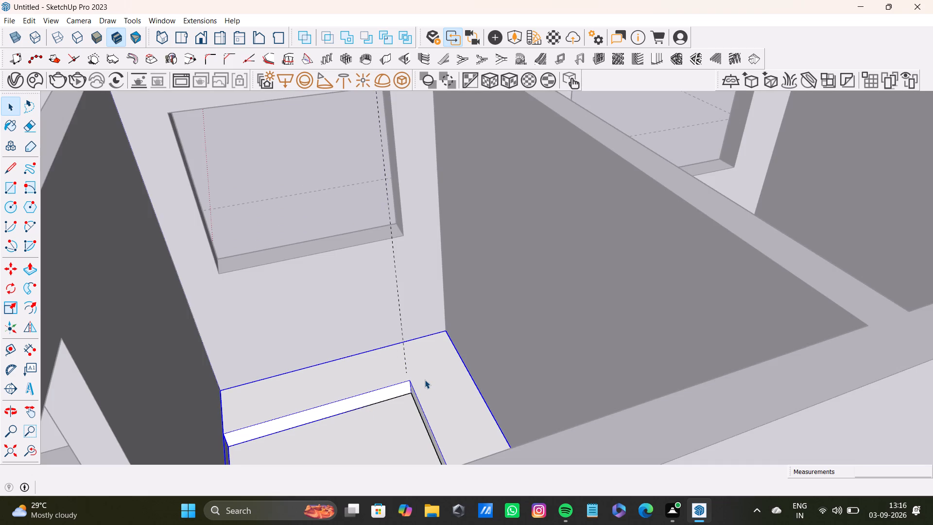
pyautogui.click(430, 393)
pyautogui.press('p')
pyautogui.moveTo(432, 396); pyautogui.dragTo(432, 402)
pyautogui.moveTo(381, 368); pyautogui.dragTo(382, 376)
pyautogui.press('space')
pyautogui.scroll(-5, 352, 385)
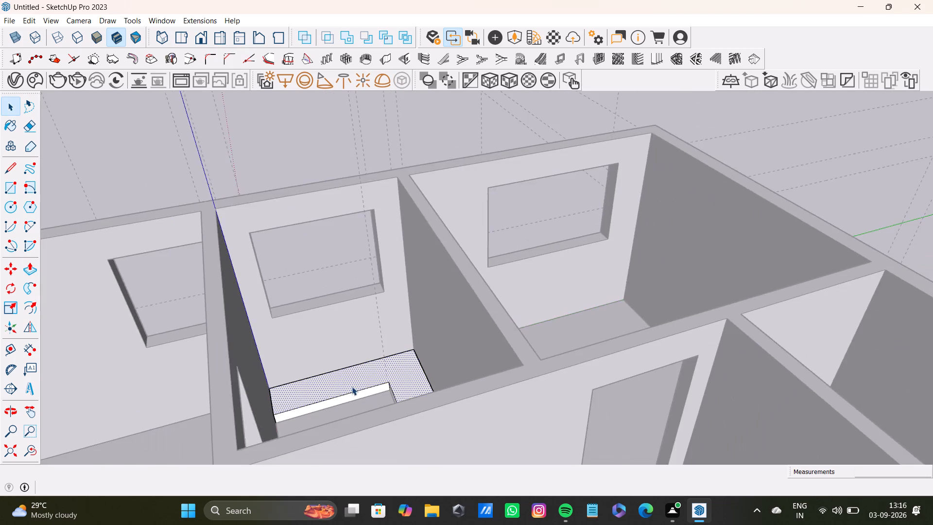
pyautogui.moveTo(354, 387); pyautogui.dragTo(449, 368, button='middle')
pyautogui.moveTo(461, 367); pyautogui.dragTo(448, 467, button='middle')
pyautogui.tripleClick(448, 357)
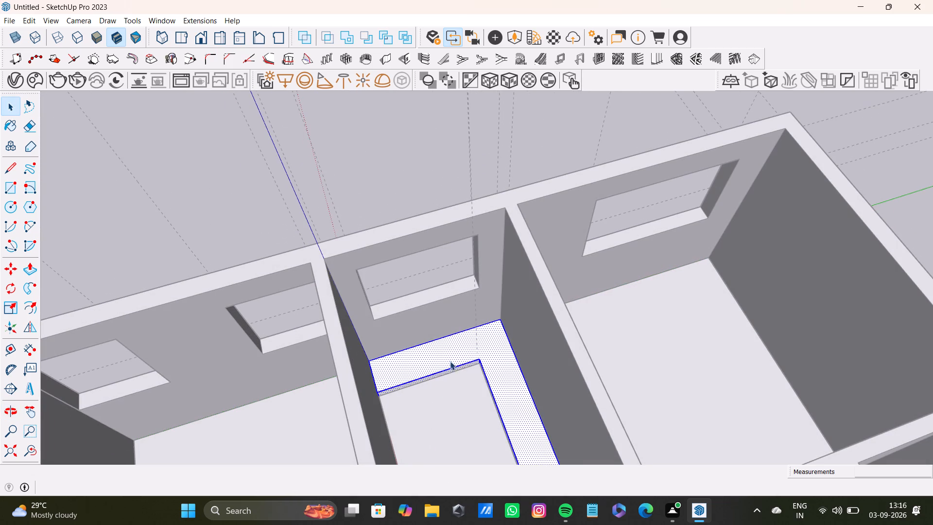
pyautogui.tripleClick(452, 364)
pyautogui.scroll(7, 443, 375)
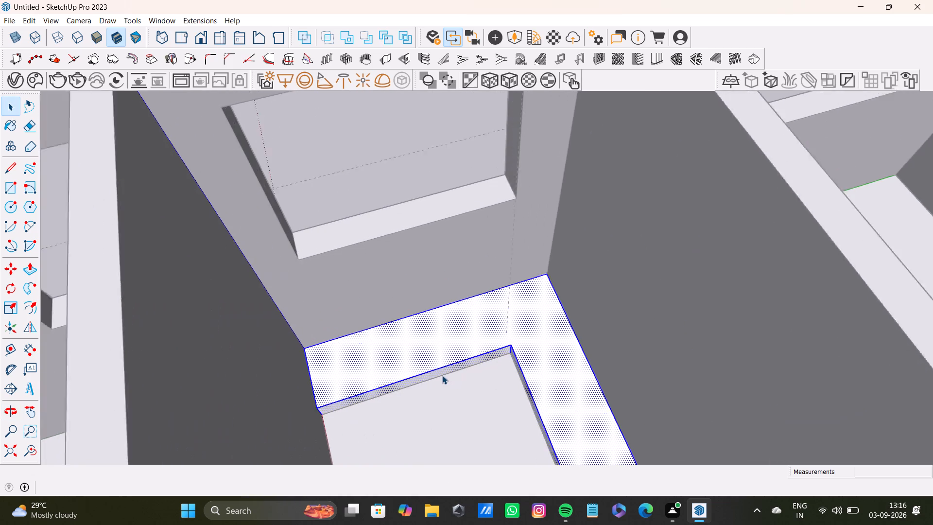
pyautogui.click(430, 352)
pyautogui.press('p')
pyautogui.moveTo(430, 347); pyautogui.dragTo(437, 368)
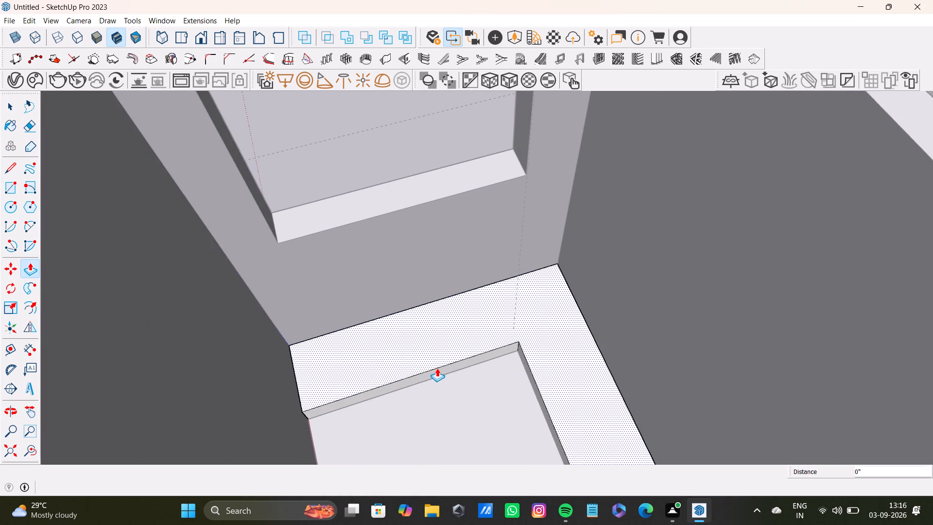
# Undo the recent actions back through the grouping of the narrow room's L-shaped step.
pyautogui.scroll(-3, 436, 371)
pyautogui.hotkey('ctrl', 'z')
pyautogui.hotkey('ctrl', 'z')
pyautogui.hotkey('ctrl', 'z')
pyautogui.hotkey('ctrl', 'z')
pyautogui.hotkey('ctrl', 'z')
pyautogui.hotkey('ctrl', 'z')
pyautogui.hotkey('ctrl', 'z')
pyautogui.hotkey('ctrl', 'z')
pyautogui.hotkey('ctrl', 'z')
pyautogui.hotkey('ctrl', 'z')
pyautogui.hotkey('ctrl', 'z')
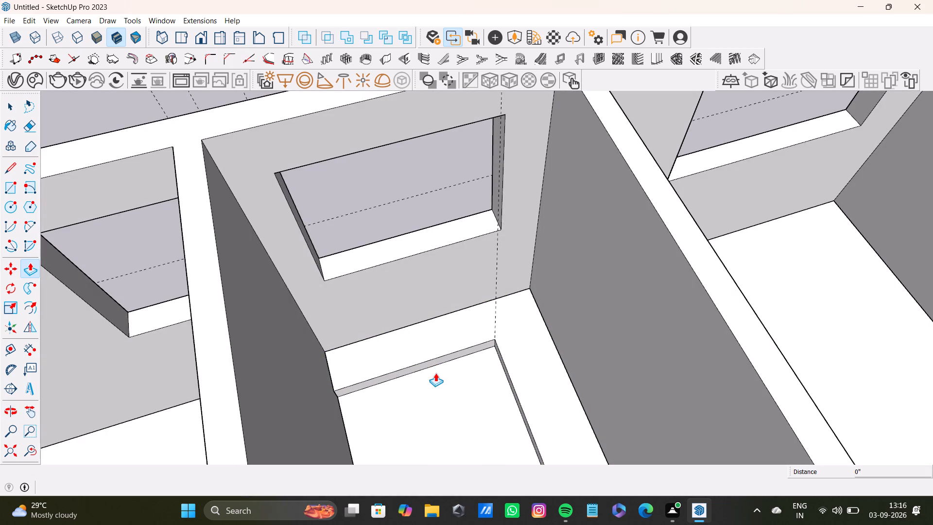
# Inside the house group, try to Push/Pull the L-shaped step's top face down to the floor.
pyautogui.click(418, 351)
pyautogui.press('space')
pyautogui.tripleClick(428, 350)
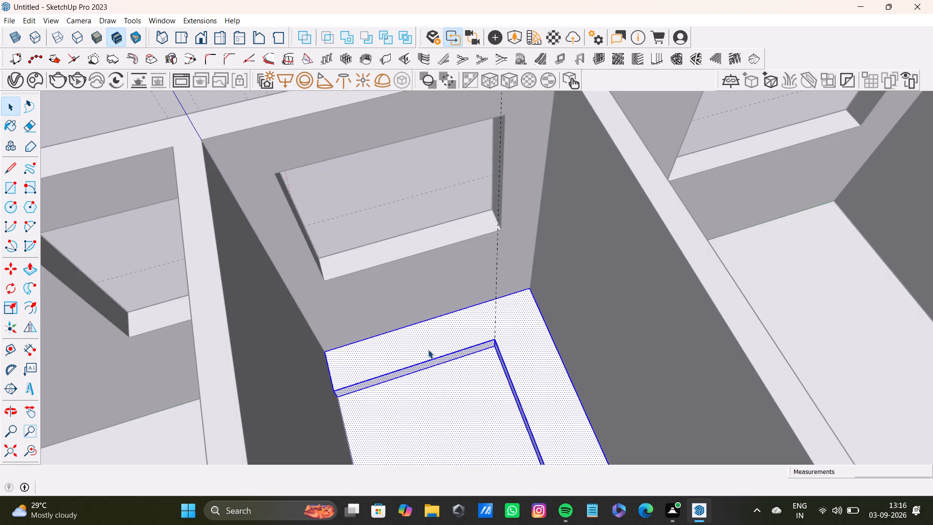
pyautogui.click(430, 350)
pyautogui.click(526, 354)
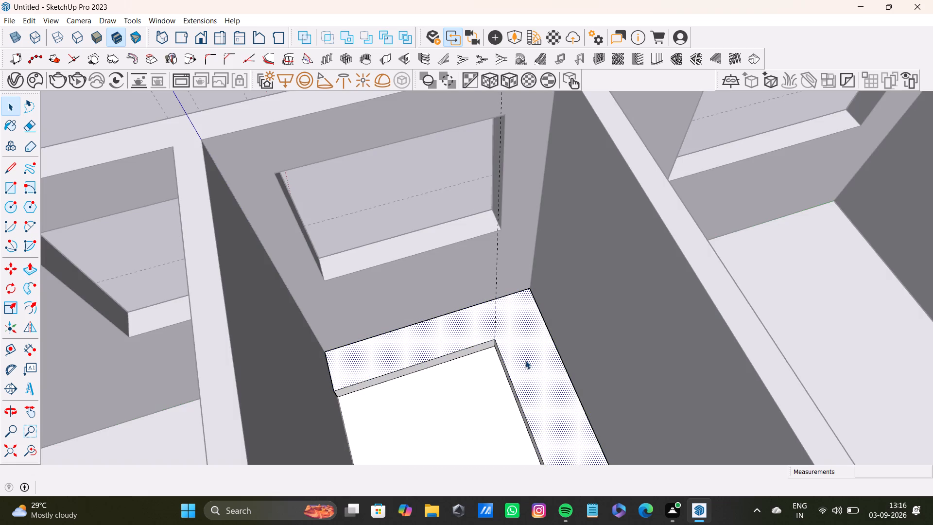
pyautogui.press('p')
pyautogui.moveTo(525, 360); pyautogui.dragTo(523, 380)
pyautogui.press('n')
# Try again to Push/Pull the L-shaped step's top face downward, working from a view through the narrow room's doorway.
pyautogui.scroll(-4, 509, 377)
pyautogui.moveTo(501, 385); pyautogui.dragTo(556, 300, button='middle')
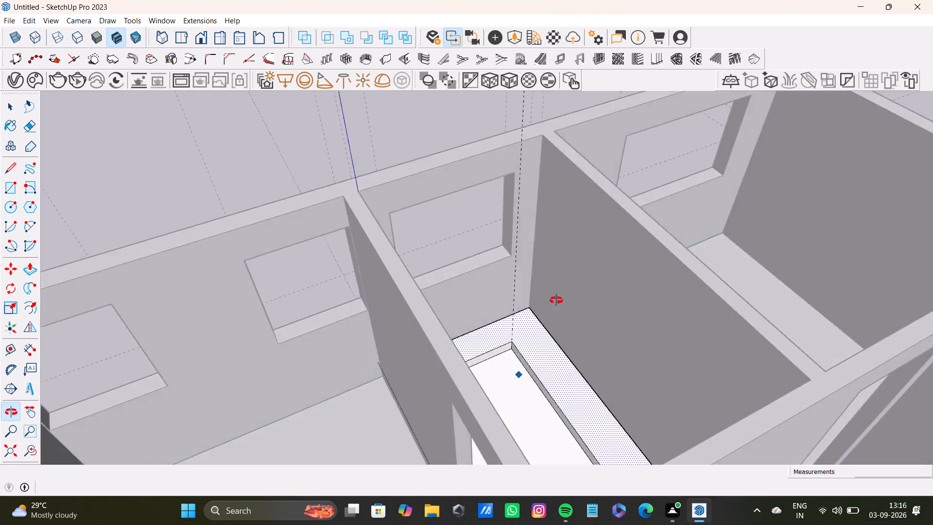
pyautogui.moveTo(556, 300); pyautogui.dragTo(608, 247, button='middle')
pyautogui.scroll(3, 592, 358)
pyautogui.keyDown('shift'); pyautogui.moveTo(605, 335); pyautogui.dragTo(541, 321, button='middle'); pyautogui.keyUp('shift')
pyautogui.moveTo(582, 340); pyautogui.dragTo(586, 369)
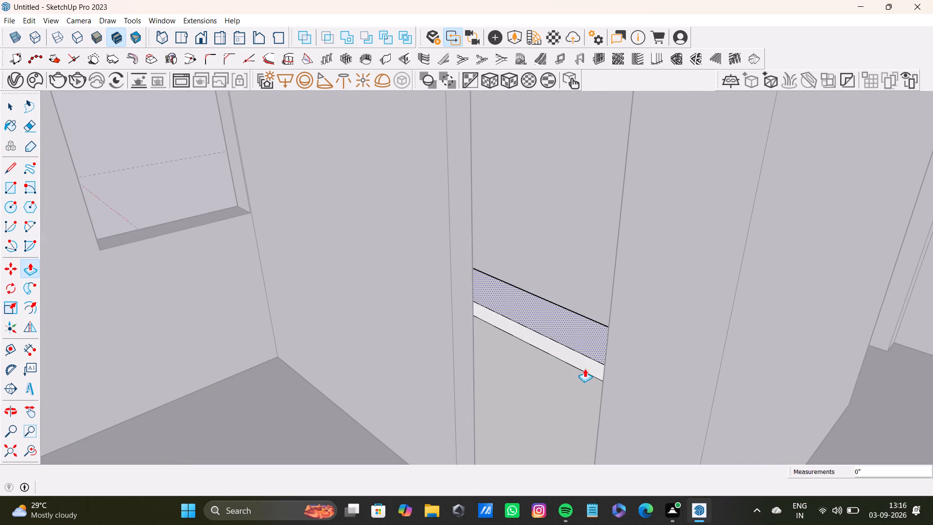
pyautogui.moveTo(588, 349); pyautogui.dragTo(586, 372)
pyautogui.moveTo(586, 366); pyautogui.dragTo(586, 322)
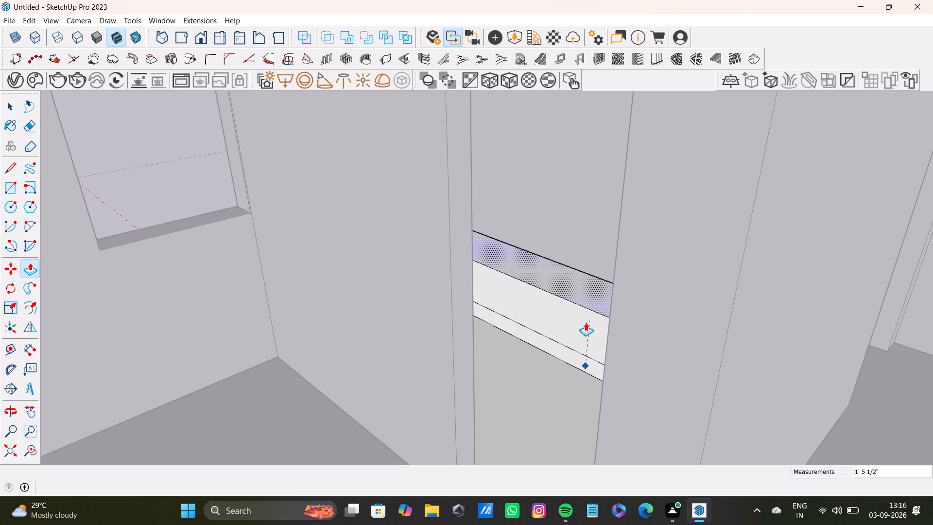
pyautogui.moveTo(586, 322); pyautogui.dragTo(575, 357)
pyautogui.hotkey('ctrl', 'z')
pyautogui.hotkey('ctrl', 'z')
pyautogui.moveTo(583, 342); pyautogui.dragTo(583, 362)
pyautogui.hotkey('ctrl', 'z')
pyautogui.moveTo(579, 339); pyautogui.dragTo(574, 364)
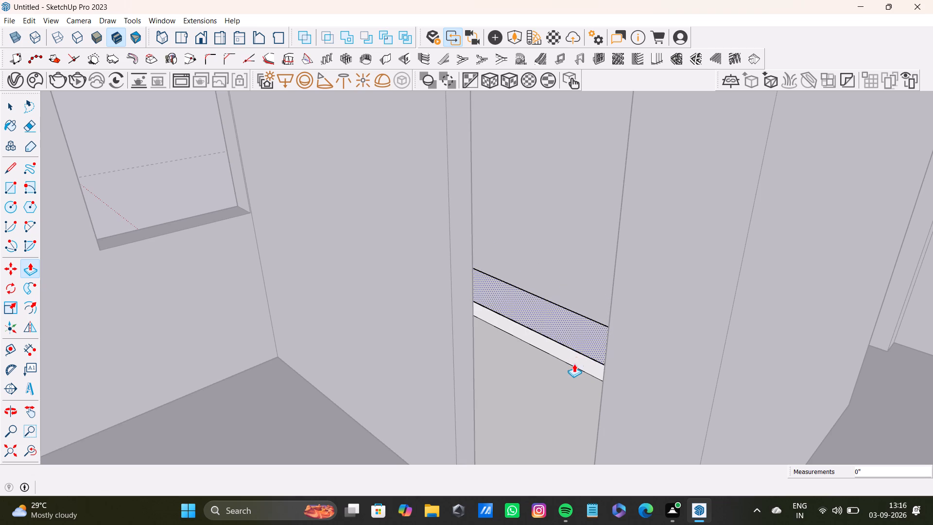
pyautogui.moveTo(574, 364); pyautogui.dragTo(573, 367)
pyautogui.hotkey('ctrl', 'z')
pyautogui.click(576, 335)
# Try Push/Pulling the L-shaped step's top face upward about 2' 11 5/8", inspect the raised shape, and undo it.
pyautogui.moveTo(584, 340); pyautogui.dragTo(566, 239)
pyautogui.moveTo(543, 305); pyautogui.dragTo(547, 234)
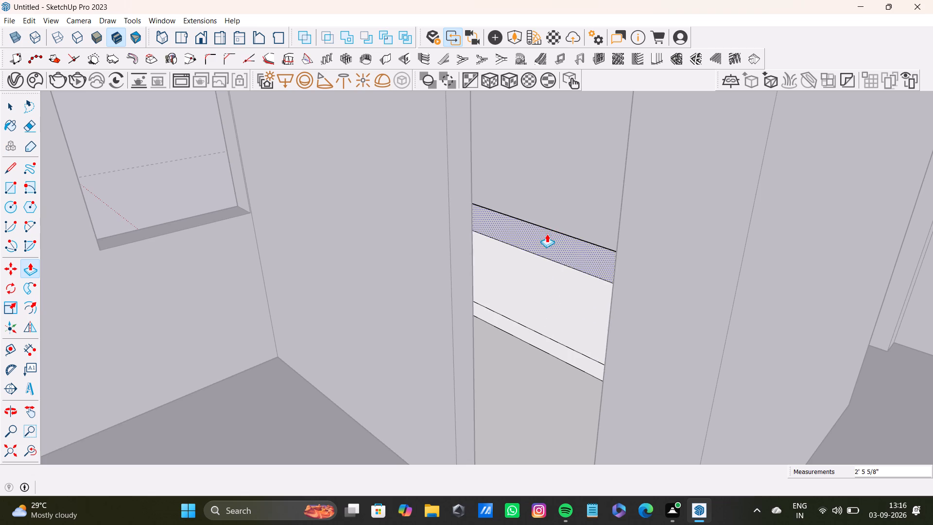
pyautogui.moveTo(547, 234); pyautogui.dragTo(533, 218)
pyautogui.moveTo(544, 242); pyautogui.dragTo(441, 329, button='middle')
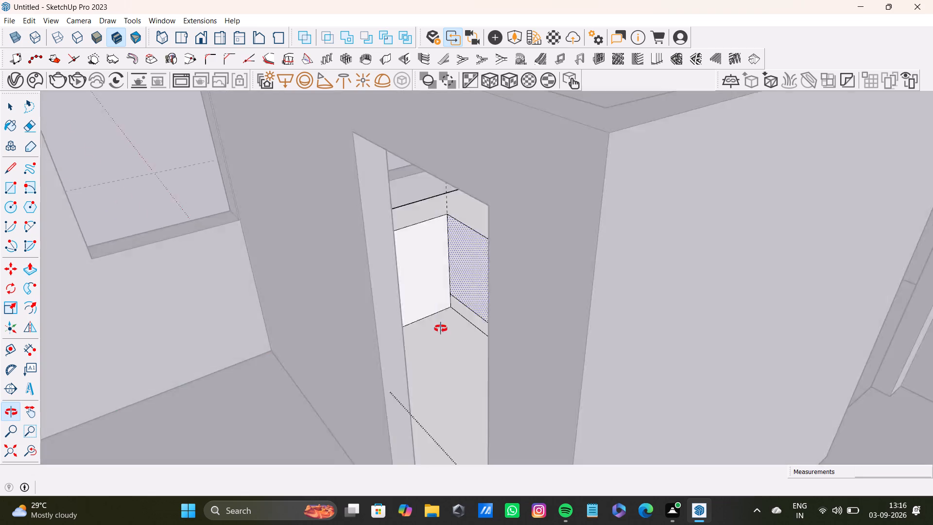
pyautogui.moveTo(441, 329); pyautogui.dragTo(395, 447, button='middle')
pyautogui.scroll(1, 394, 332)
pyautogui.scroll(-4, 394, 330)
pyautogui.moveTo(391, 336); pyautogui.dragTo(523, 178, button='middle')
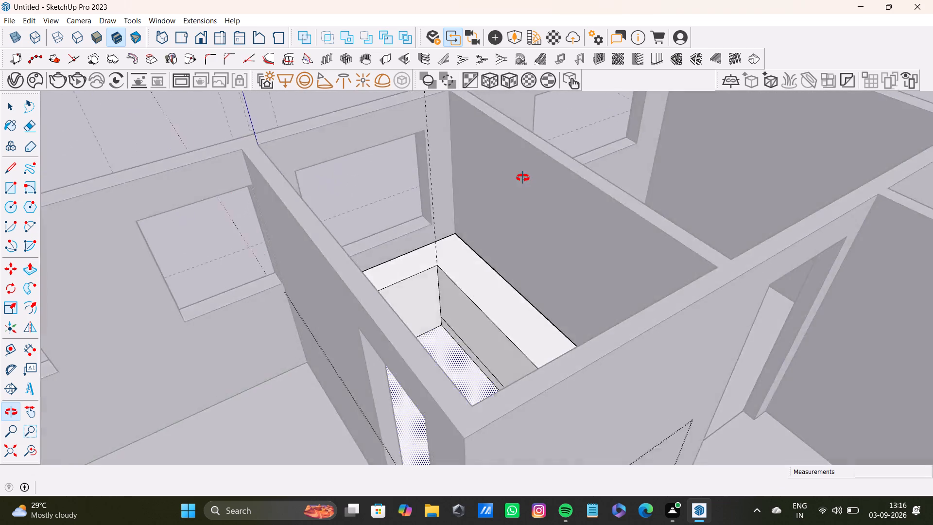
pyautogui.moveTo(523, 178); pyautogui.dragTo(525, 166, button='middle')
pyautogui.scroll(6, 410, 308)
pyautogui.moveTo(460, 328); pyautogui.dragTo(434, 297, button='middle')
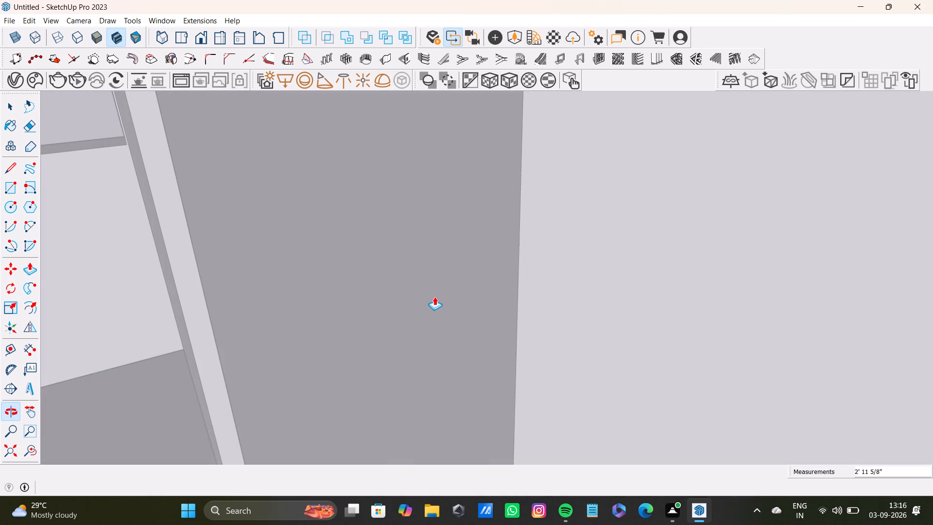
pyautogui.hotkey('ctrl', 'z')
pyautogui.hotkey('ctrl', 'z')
# Undo the earlier edits until the L-shaped step is gone from the narrow room's floor, and exit the house group.
pyautogui.scroll(-9, 281, 388)
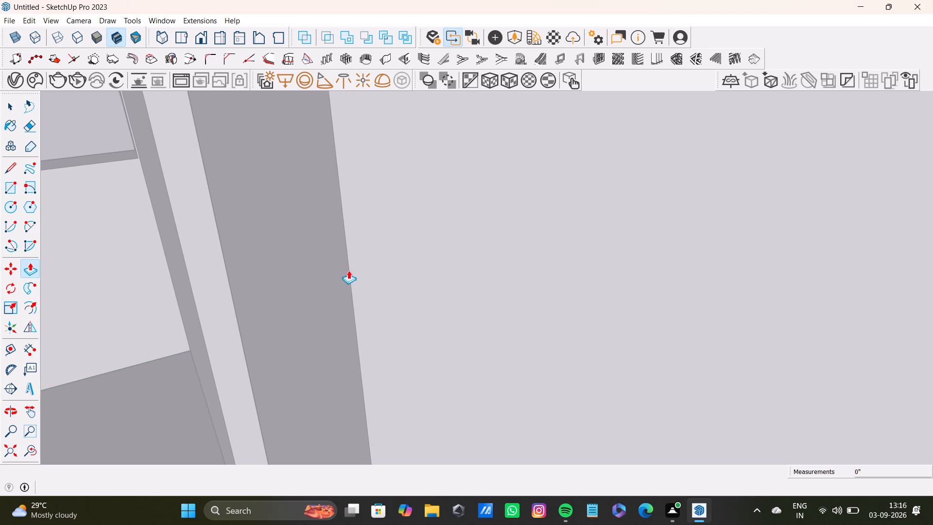
pyautogui.moveTo(369, 231); pyautogui.dragTo(445, 507, button='middle')
pyautogui.click(9, 449)
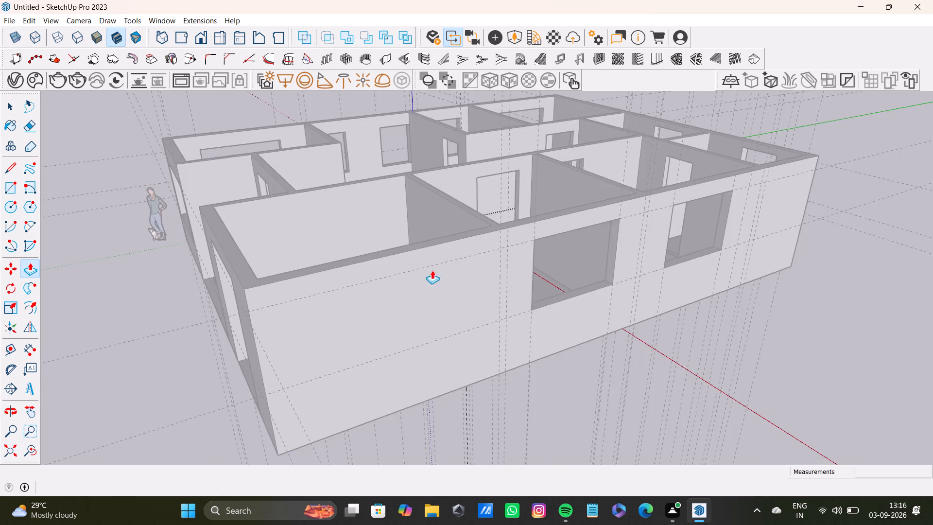
pyautogui.moveTo(436, 265); pyautogui.dragTo(377, 437, button='middle')
pyautogui.scroll(-1, 377, 437)
pyautogui.keyDown('shift'); pyautogui.moveTo(470, 161); pyautogui.dragTo(432, 376, button='middle'); pyautogui.keyUp('shift')
pyautogui.scroll(5, 446, 371)
pyautogui.hotkey('ctrl', 'z')
pyautogui.hotkey('ctrl', 'z')
pyautogui.hotkey('ctrl', 'z')
pyautogui.hotkey('ctrl', 'z')
pyautogui.hotkey('ctrl', 'z')
pyautogui.hotkey('ctrl', 'z')
pyautogui.hotkey('ctrl', 'z')
pyautogui.hotkey('ctrl', 'z')
pyautogui.hotkey('ctrl', 'z')
pyautogui.hotkey('ctrl', 'z')
pyautogui.hotkey('ctrl', 'z')
pyautogui.hotkey('ctrl', 'z')
pyautogui.hotkey('ctrl', 'z')
pyautogui.hotkey('ctrl', 'z')
pyautogui.hotkey('ctrl', 'z')
pyautogui.hotkey('ctrl', 'z')
pyautogui.hotkey('ctrl', 'z')
pyautogui.hotkey('ctrl', 'z')
pyautogui.hotkey('ctrl', 'z')
pyautogui.hotkey('ctrl', 'z')
pyautogui.keyDown('ctrl'); pyautogui.scroll(-1, 446, 370); pyautogui.keyUp('ctrl')
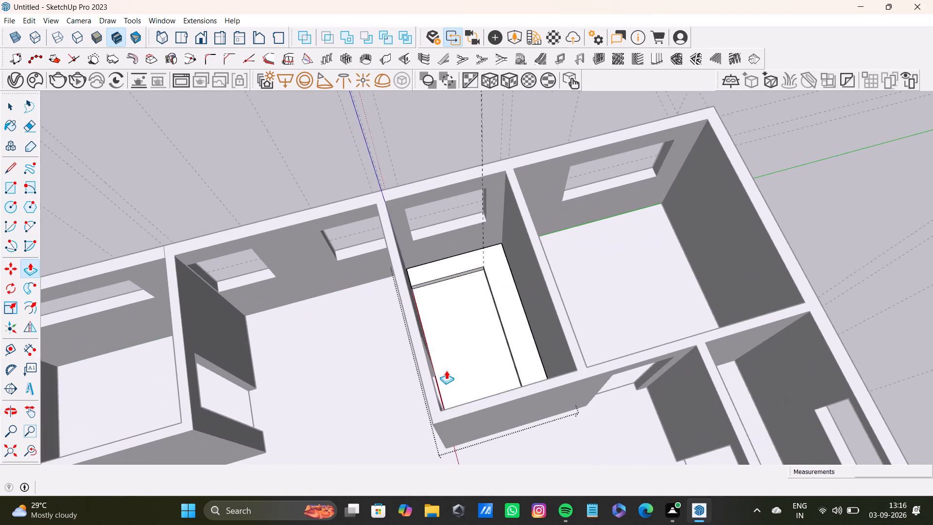
pyautogui.press('space')
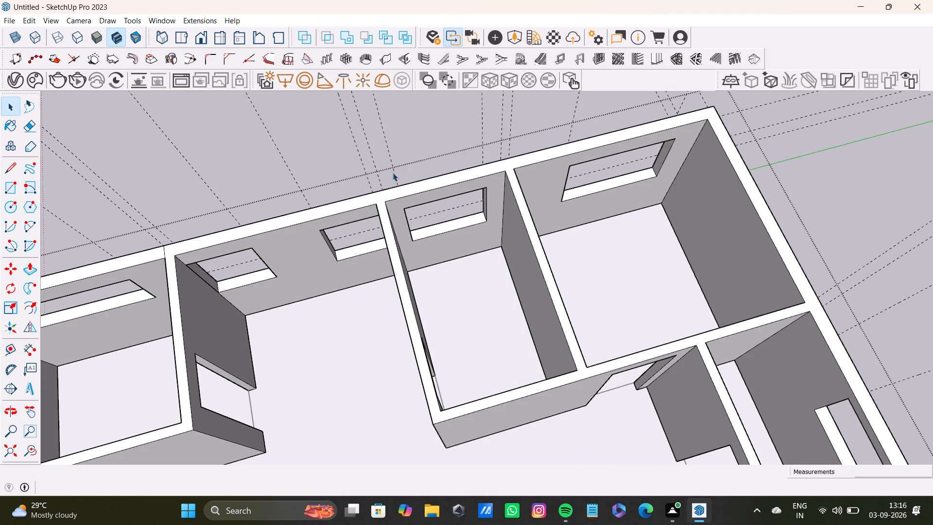
pyautogui.click(401, 159)
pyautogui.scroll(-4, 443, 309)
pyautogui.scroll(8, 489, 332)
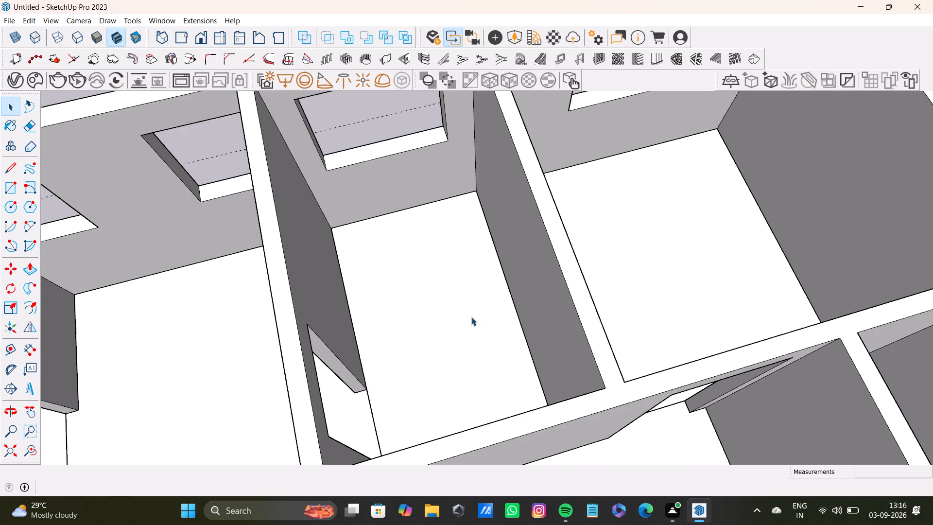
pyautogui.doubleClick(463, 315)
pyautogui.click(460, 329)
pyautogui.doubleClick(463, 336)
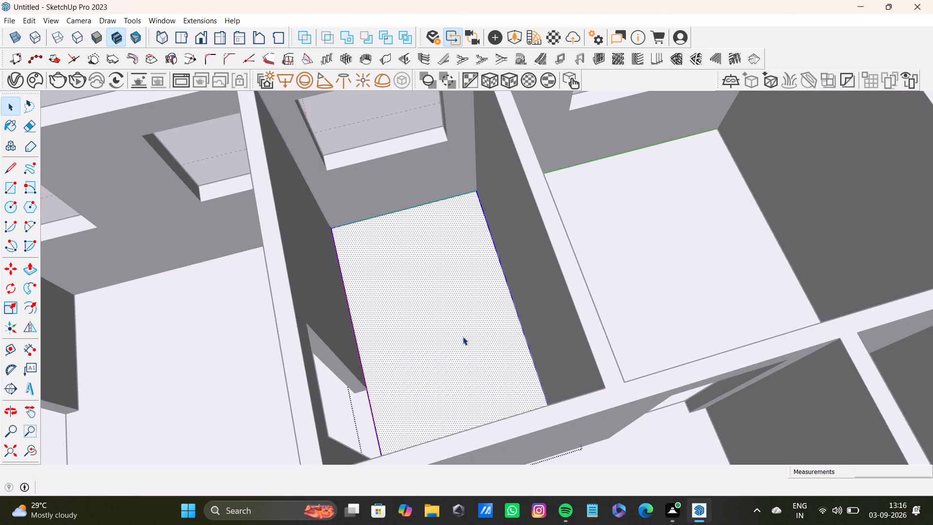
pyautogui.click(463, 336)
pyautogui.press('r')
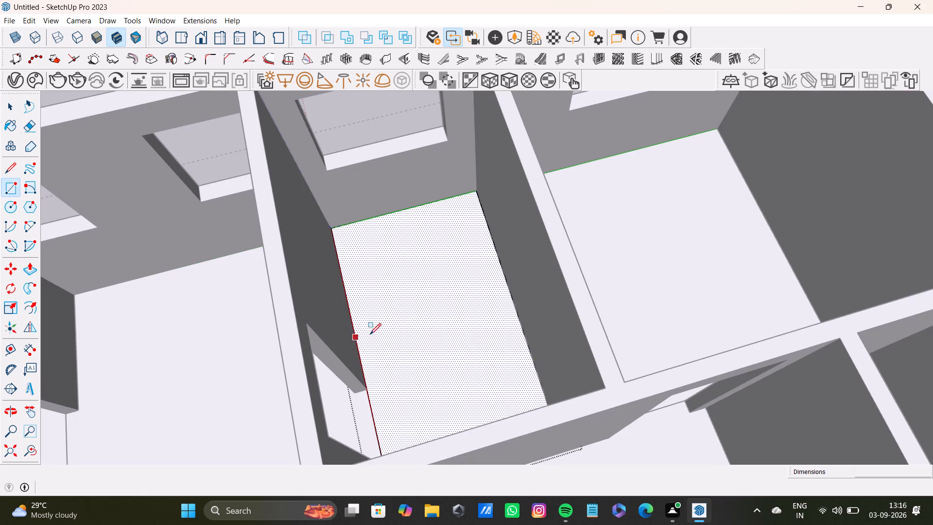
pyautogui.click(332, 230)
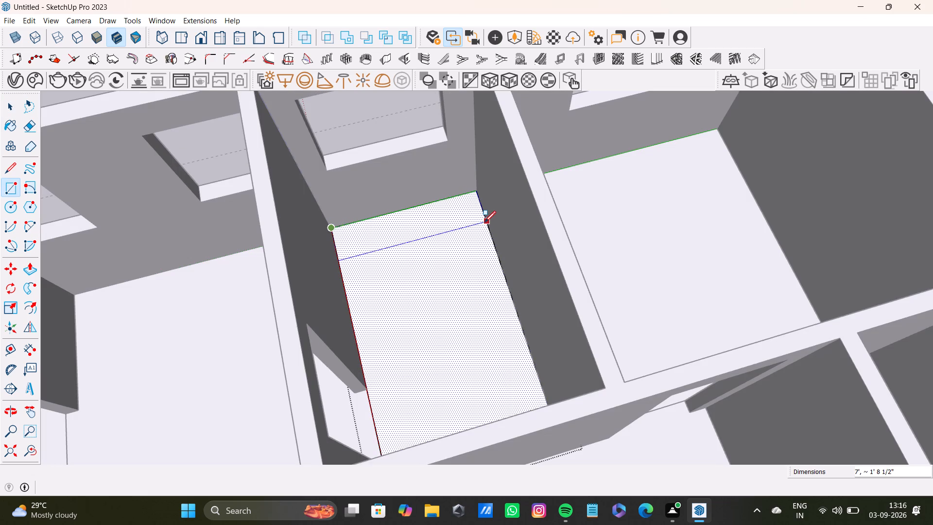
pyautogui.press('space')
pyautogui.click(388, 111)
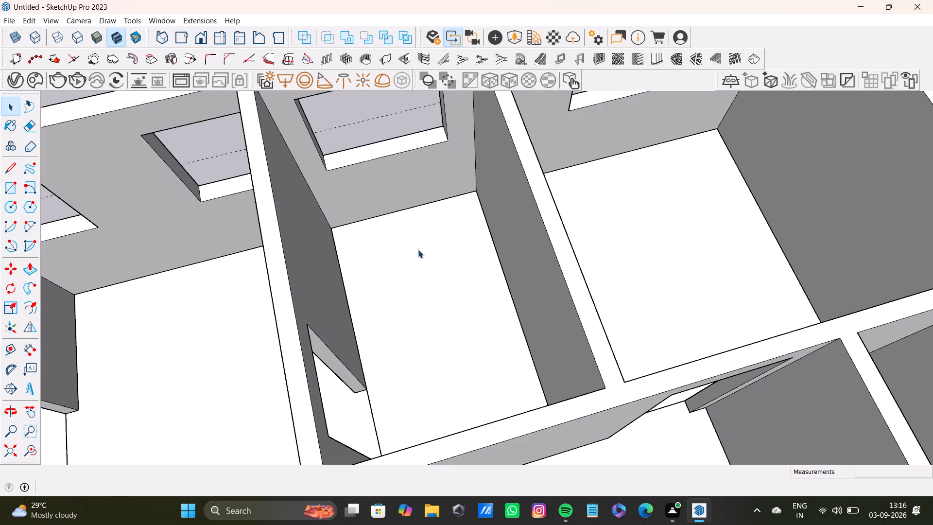
# Outside the house group, draw a floor rectangle about 7' by 1' 7 3/4" along the narrow room's window wall.
pyautogui.press('r')
pyautogui.click(332, 229)
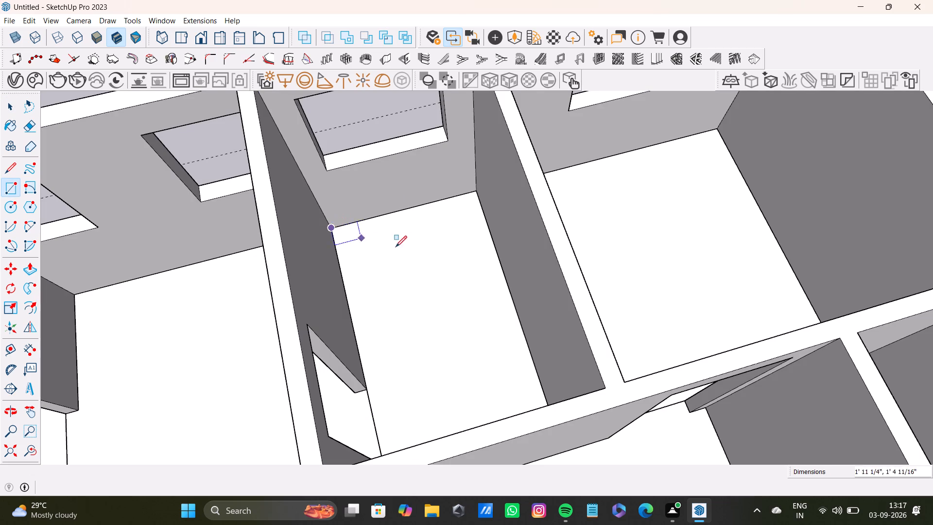
pyautogui.click(485, 221)
pyautogui.press('space')
# Push/Pull the floor rectangle along the narrow room's window wall upward about 2 5/16".
pyautogui.click(429, 219)
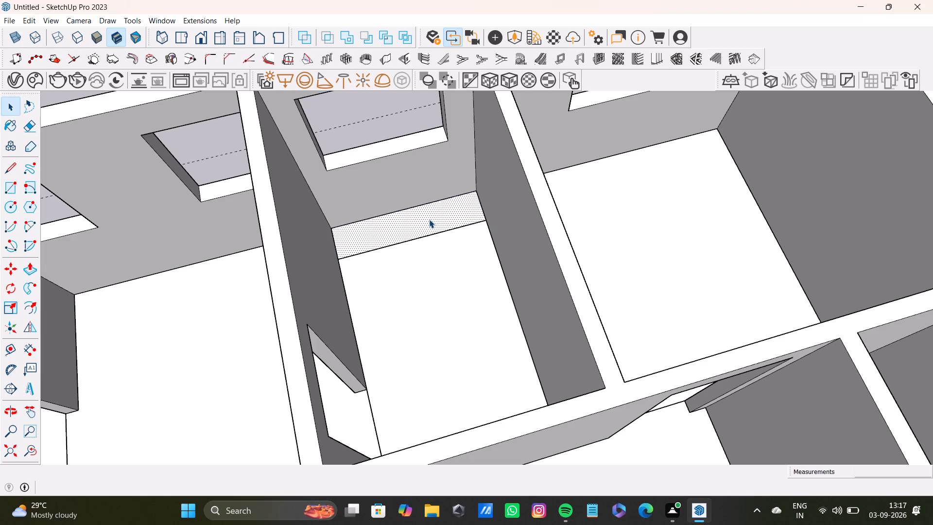
pyautogui.press('p')
pyautogui.click(429, 219)
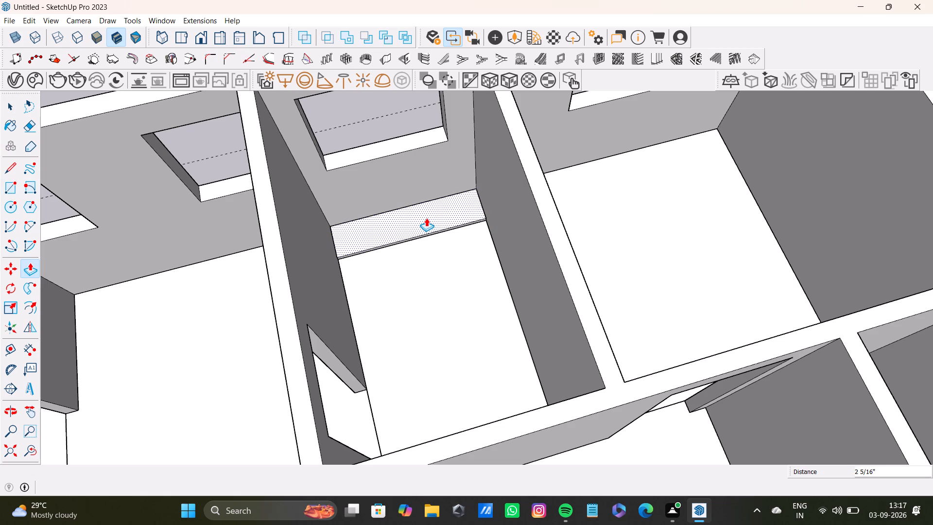
# Place a guide on the low block's front face about 2' 2 5/8" from its vertical edge at the side wall.
pyautogui.scroll(5, 451, 268)
pyautogui.moveTo(445, 241); pyautogui.dragTo(429, 204, button='middle')
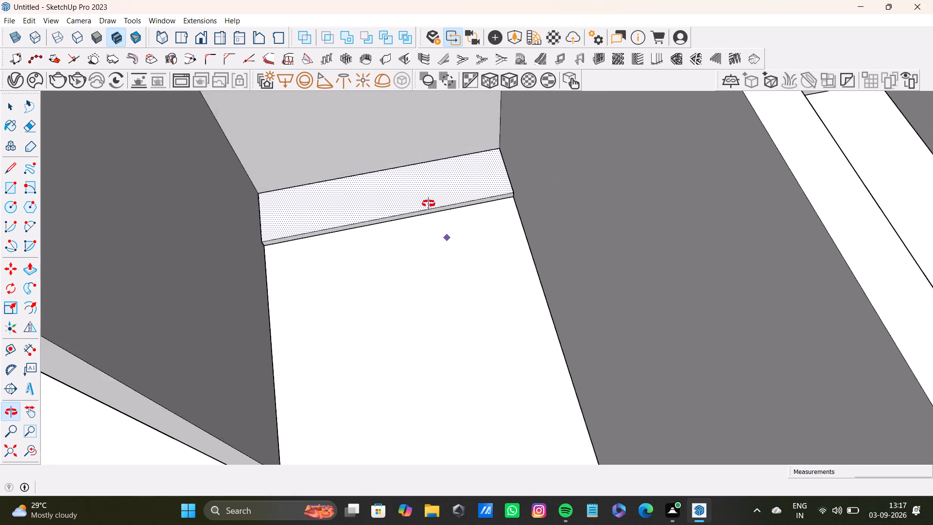
pyautogui.moveTo(429, 204); pyautogui.dragTo(448, 186, button='middle')
pyautogui.scroll(4, 456, 193)
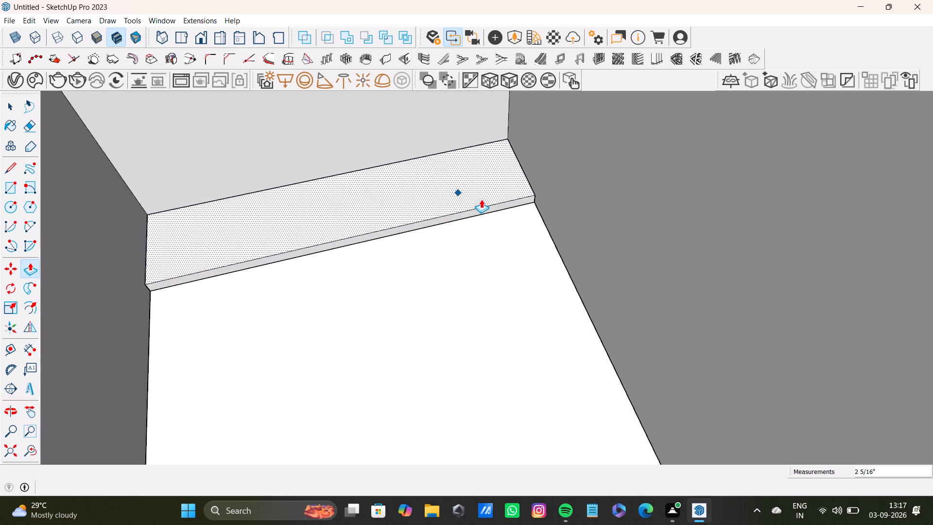
pyautogui.scroll(10, 481, 199)
pyautogui.moveTo(511, 244); pyautogui.dragTo(501, 191, button='middle')
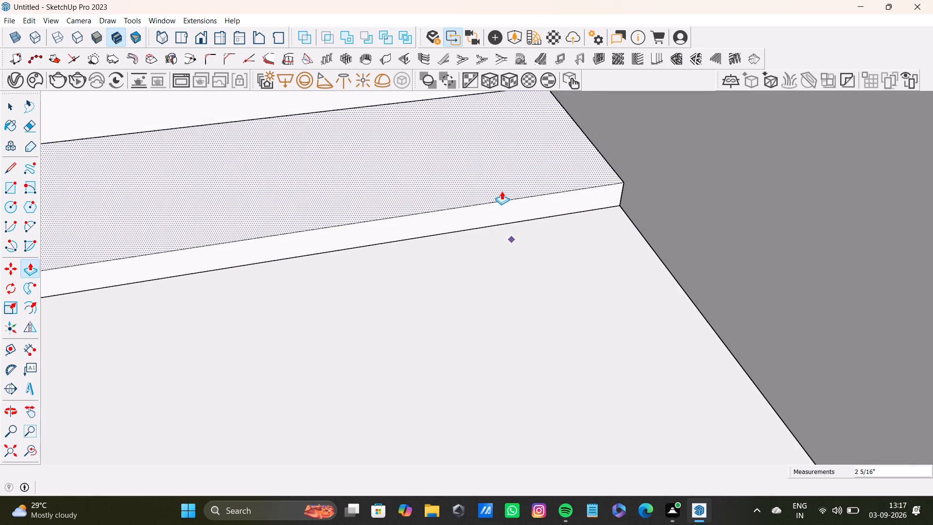
pyautogui.press('t')
pyautogui.scroll(4, 565, 198)
pyautogui.click(647, 192)
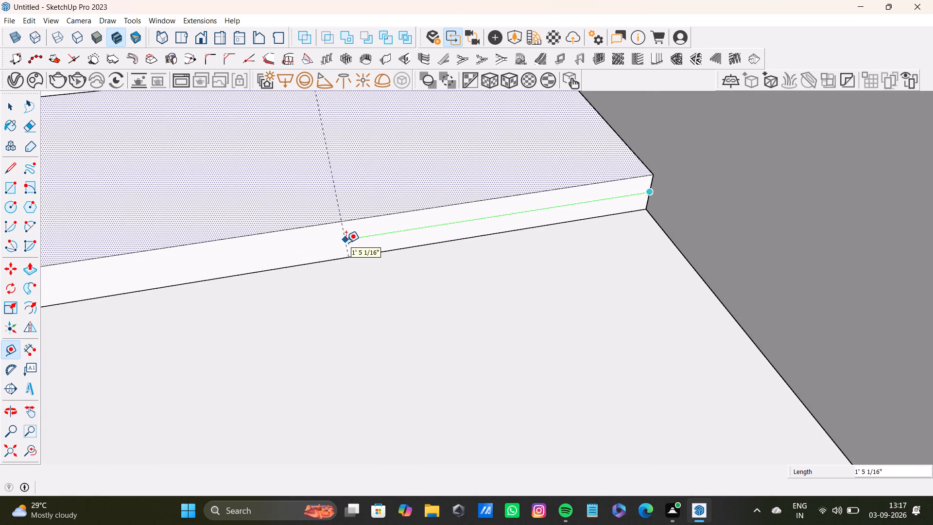
pyautogui.scroll(-2, 346, 243)
pyautogui.moveTo(346, 243); pyautogui.dragTo(415, 253, button='middle')
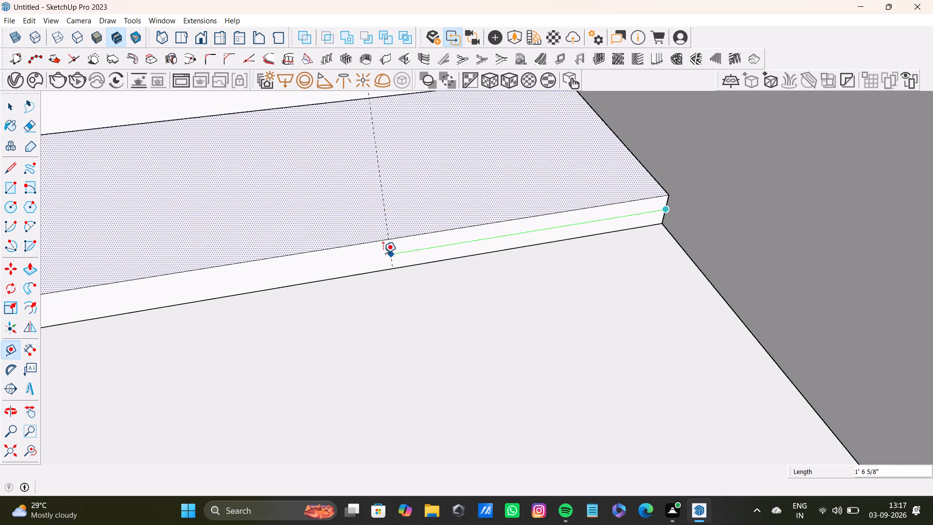
pyautogui.moveTo(376, 251); pyautogui.dragTo(445, 159, button='middle')
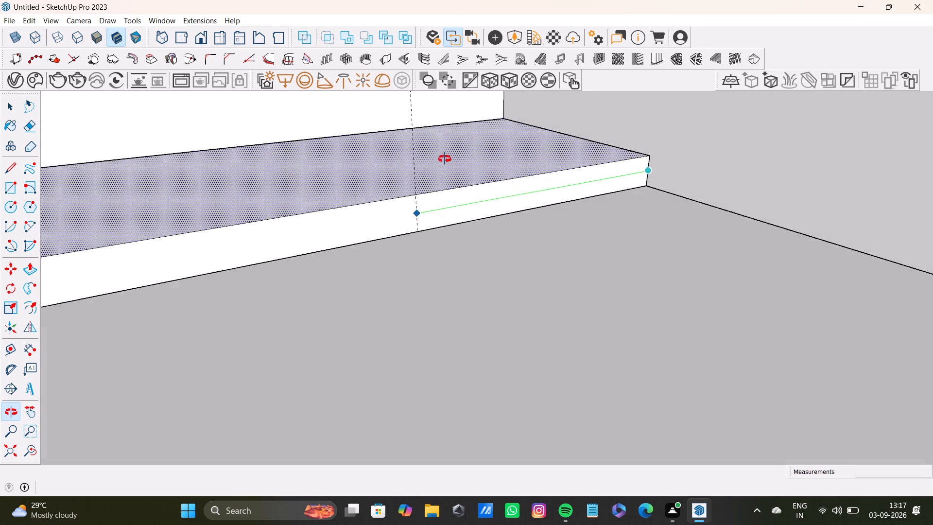
pyautogui.moveTo(445, 159); pyautogui.dragTo(357, 168, button='middle')
pyautogui.scroll(-2, 331, 204)
pyautogui.moveTo(331, 204); pyautogui.dragTo(329, 168, button='middle')
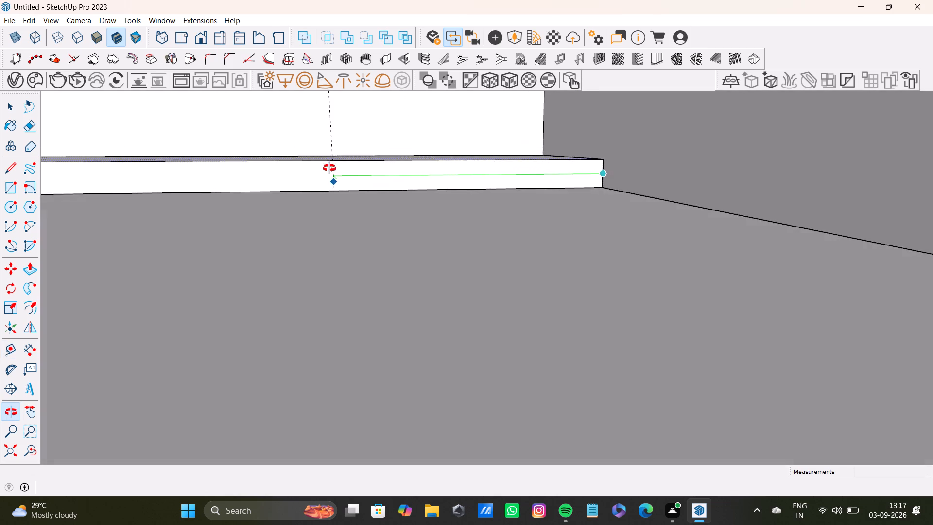
pyautogui.moveTo(329, 168); pyautogui.dragTo(323, 209, button='middle')
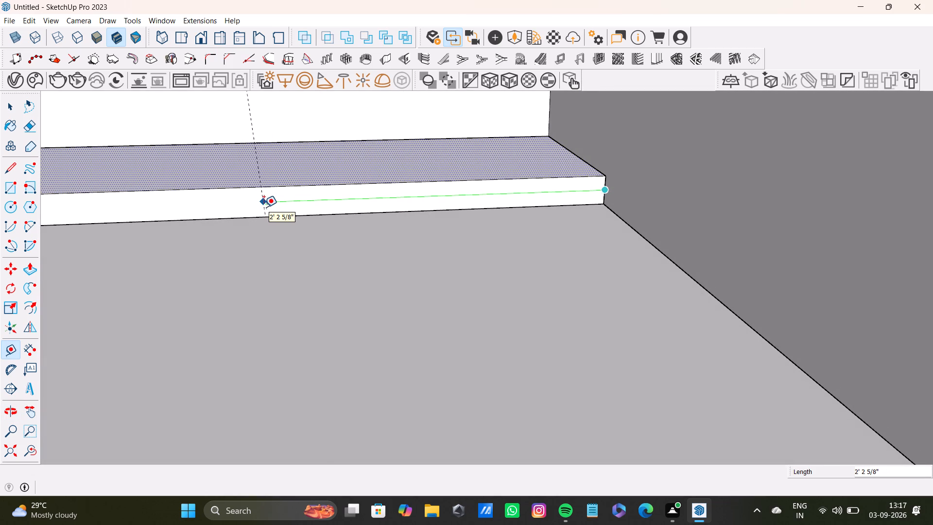
pyautogui.click(264, 207)
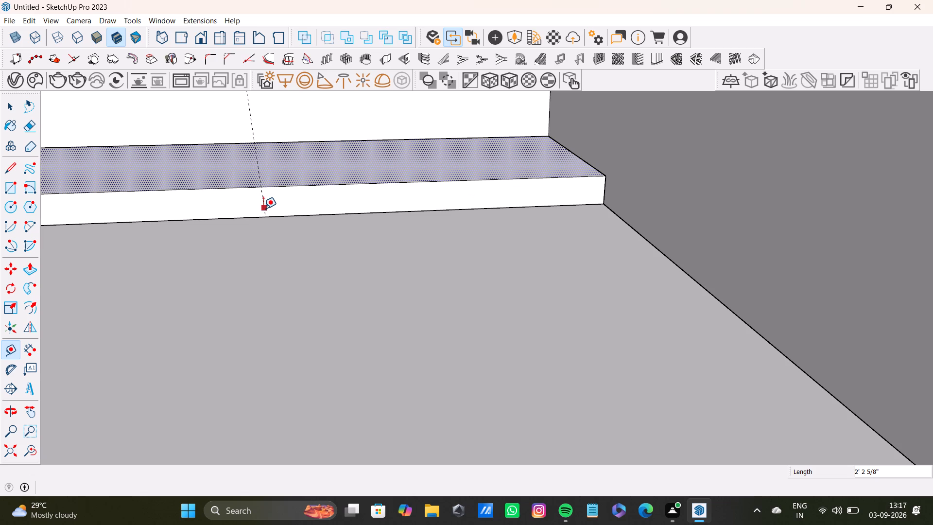
# Draw a line along the guide from top to bottom of the low block's front face, splitting the face.
pyautogui.press('l')
pyautogui.scroll(7, 261, 192)
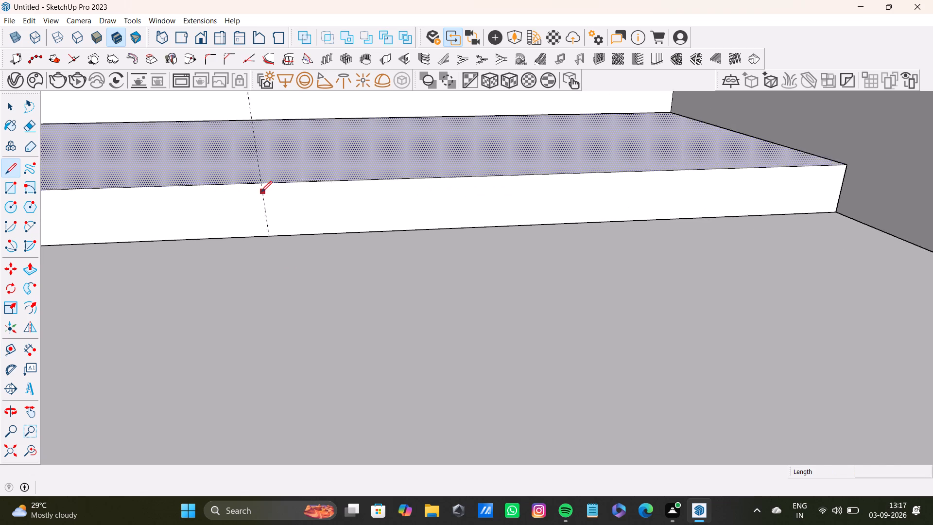
pyautogui.scroll(1, 261, 192)
pyautogui.click(261, 182)
pyautogui.click(270, 246)
# Push/Pull the split front-face section beside the side wall about 2' 1 1/2" outward into the room.
pyautogui.press('space')
pyautogui.click(293, 225)
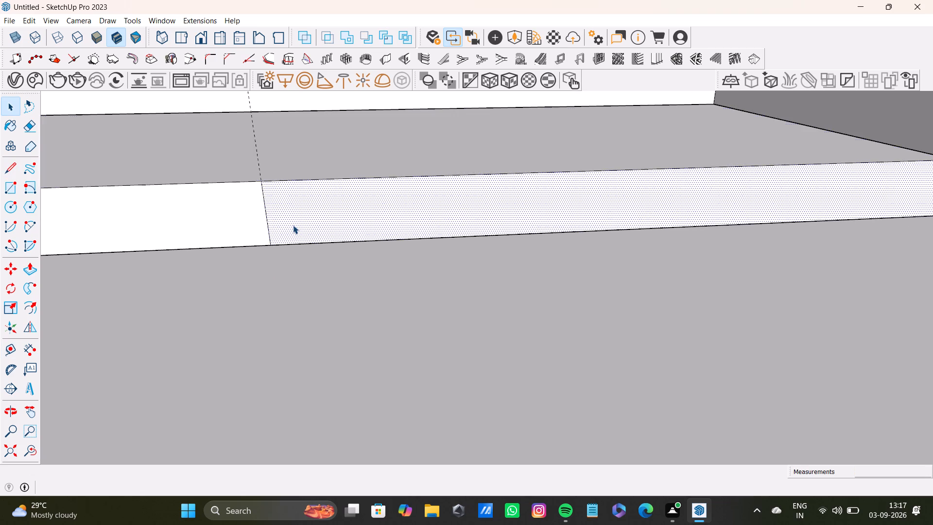
pyautogui.scroll(-12, 296, 227)
pyautogui.moveTo(290, 276); pyautogui.dragTo(501, 402, button='middle')
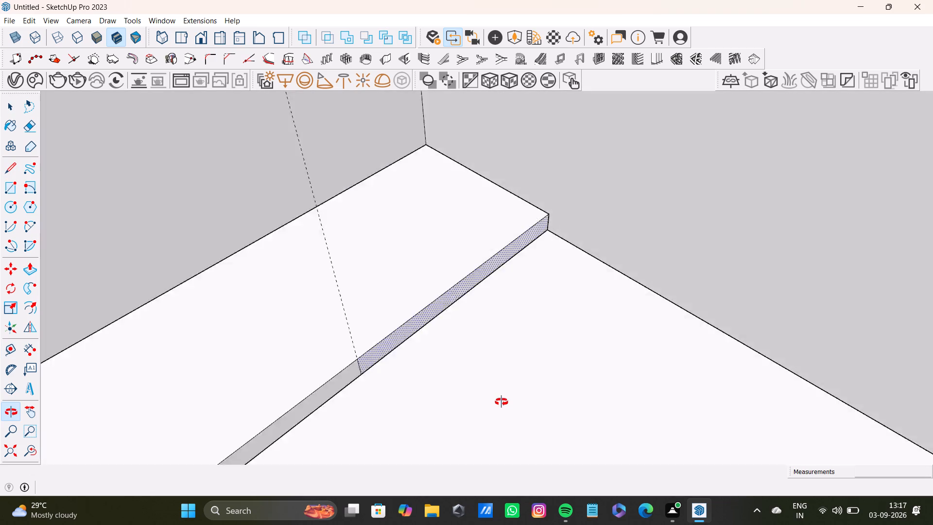
pyautogui.moveTo(501, 402); pyautogui.dragTo(408, 264, button='middle')
pyautogui.press('p')
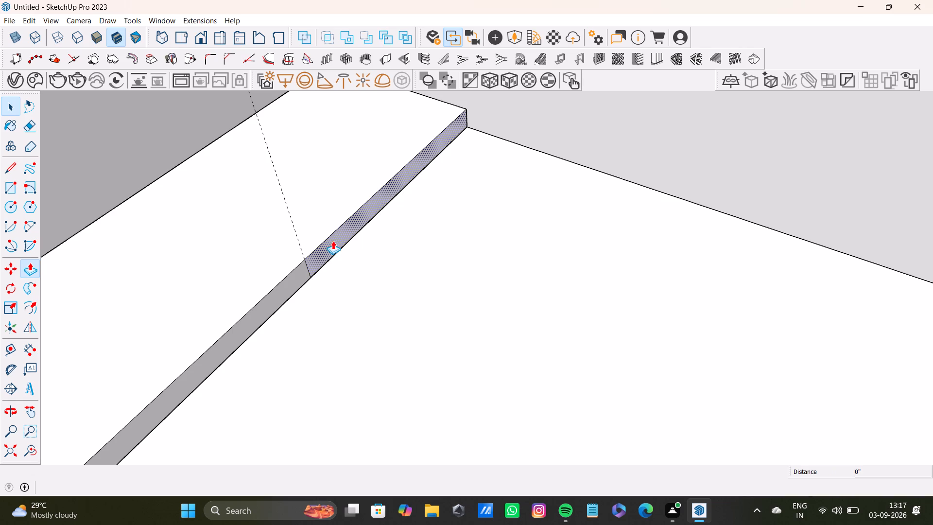
pyautogui.moveTo(333, 243); pyautogui.dragTo(621, 315)
pyautogui.scroll(-12, 622, 319)
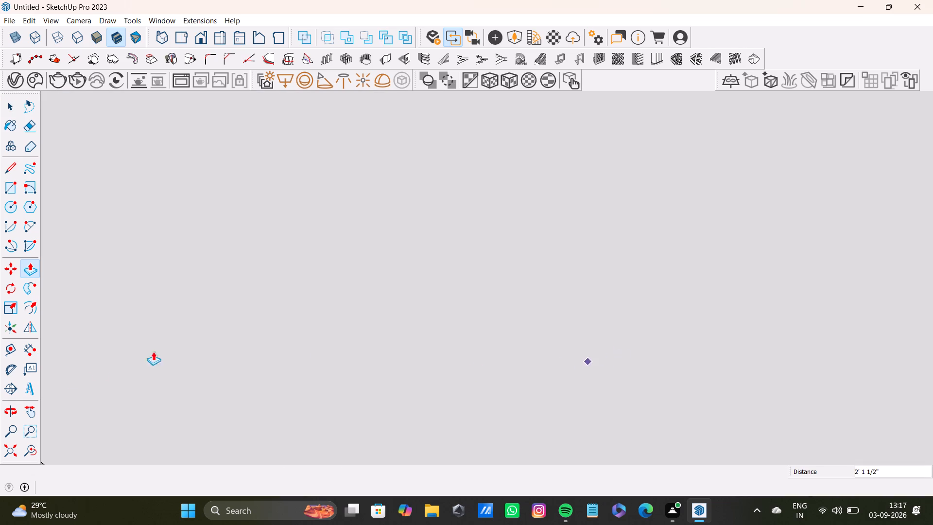
# Push/Pull the new leg's end face about 8' 2 3/4" further along the side wall to the room's opposite end.
pyautogui.click(13, 455)
pyautogui.moveTo(448, 331); pyautogui.dragTo(424, 403, button='middle')
pyautogui.scroll(3, 444, 287)
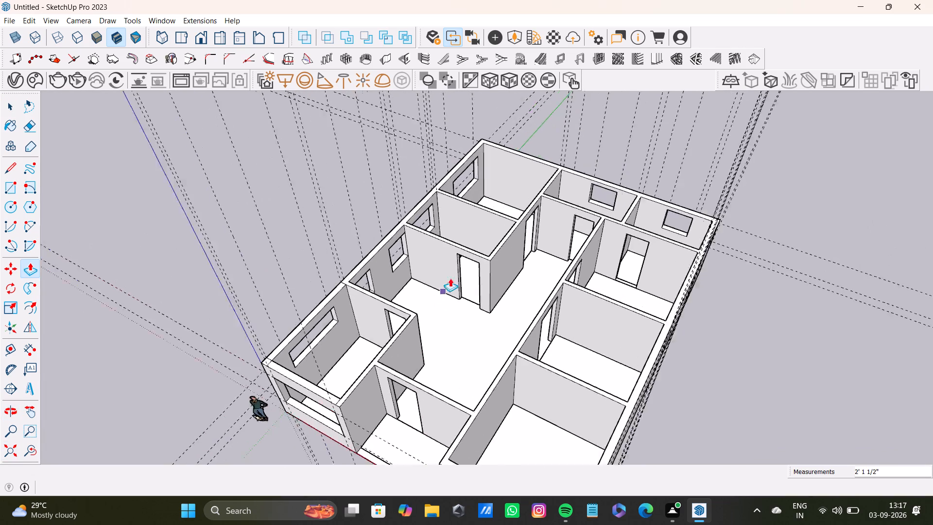
pyautogui.scroll(5, 450, 278)
pyautogui.moveTo(455, 265); pyautogui.dragTo(448, 372, button='middle')
pyautogui.scroll(11, 481, 277)
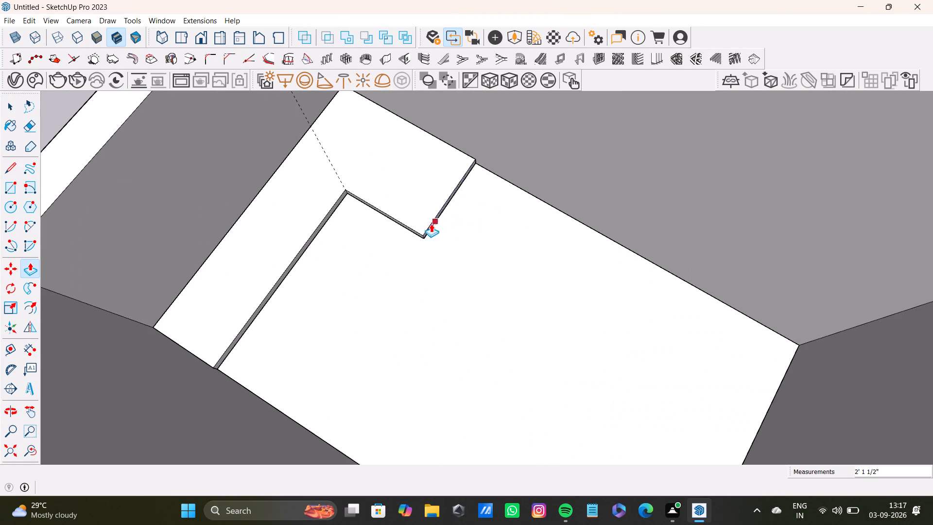
pyautogui.moveTo(431, 224); pyautogui.dragTo(822, 470)
pyautogui.scroll(-4, 484, 294)
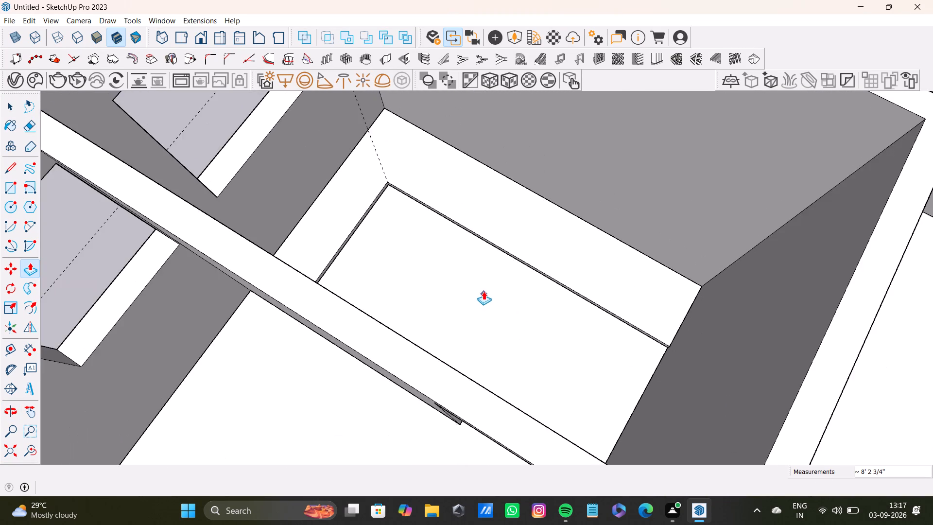
# Push/Pull the long leg's inner side face slightly toward the side wall to narrow the leg.
pyautogui.keyDown('shift'); pyautogui.moveTo(484, 288); pyautogui.dragTo(457, 342, button='middle'); pyautogui.keyUp('shift')
pyautogui.scroll(5, 457, 342)
pyautogui.moveTo(459, 339); pyautogui.dragTo(477, 172, button='middle')
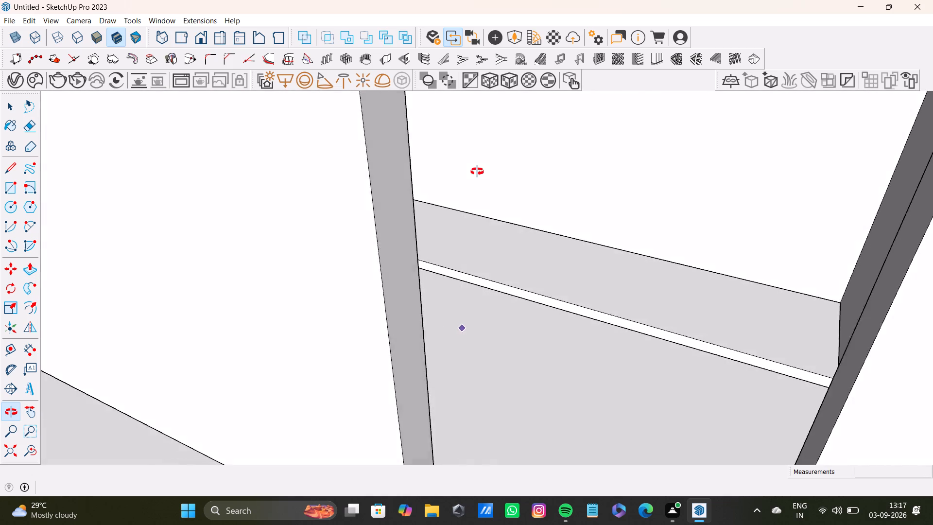
pyautogui.moveTo(477, 172); pyautogui.dragTo(432, 147, button='middle')
pyautogui.press('space')
pyautogui.scroll(7, 417, 231)
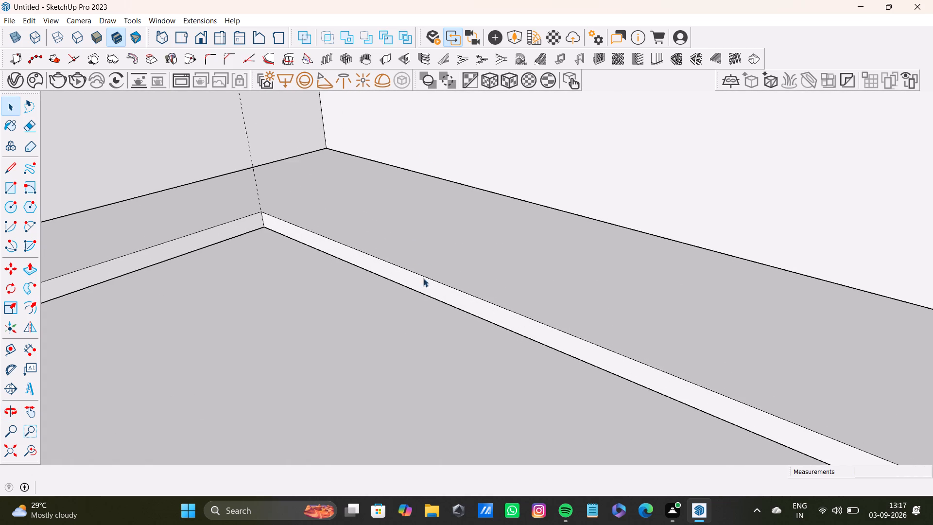
pyautogui.click(424, 287)
pyautogui.press('p')
pyautogui.moveTo(424, 287); pyautogui.dragTo(429, 286)
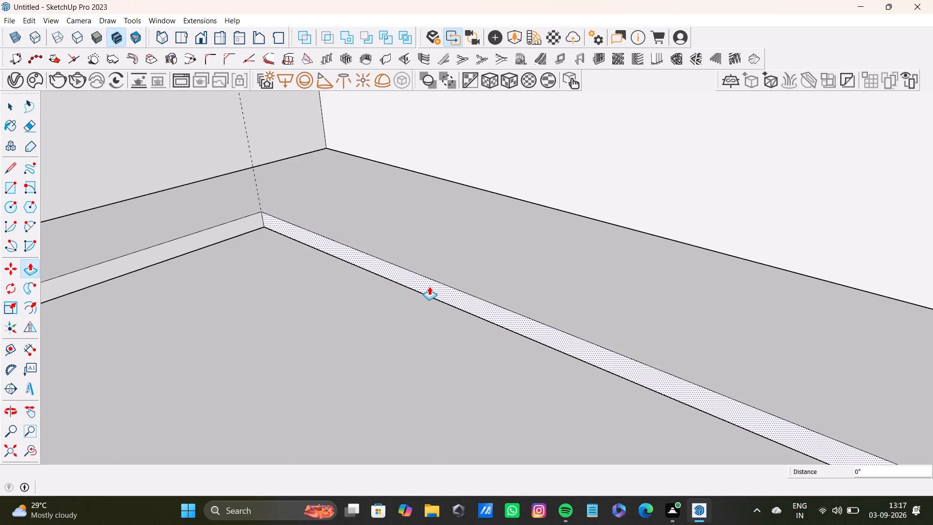
pyautogui.moveTo(429, 286); pyautogui.dragTo(449, 273)
pyautogui.press('space')
# Delete the guide line running over the window wall and the L-shaped step.
pyautogui.scroll(-4, 421, 270)
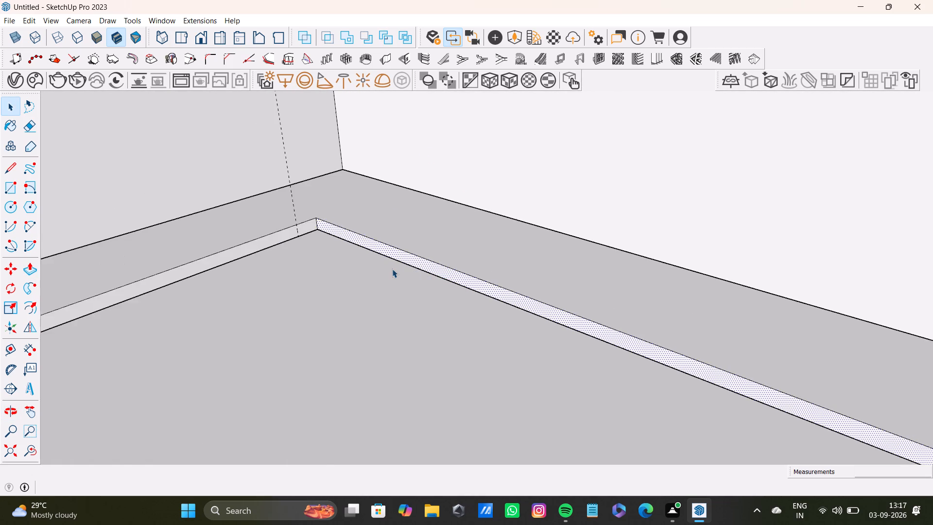
pyautogui.scroll(-8, 392, 269)
pyautogui.moveTo(401, 228); pyautogui.dragTo(331, 379, button='middle')
pyautogui.scroll(-4, 339, 345)
pyautogui.keyDown('shift'); pyautogui.moveTo(366, 307); pyautogui.dragTo(374, 358, button='middle'); pyautogui.keyUp('shift')
pyautogui.scroll(4, 367, 322)
pyautogui.click(356, 263)
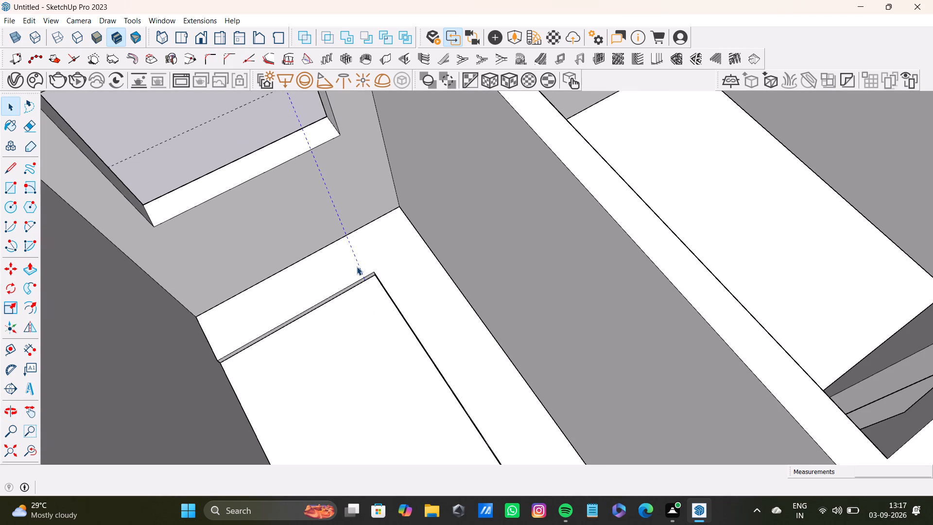
pyautogui.press('Delete')
# Select the narrow room's L-shaped step with its top face, inner side faces and edges, and make it a group.
pyautogui.scroll(-4, 368, 309)
pyautogui.moveTo(401, 324); pyautogui.dragTo(457, 301, button='middle')
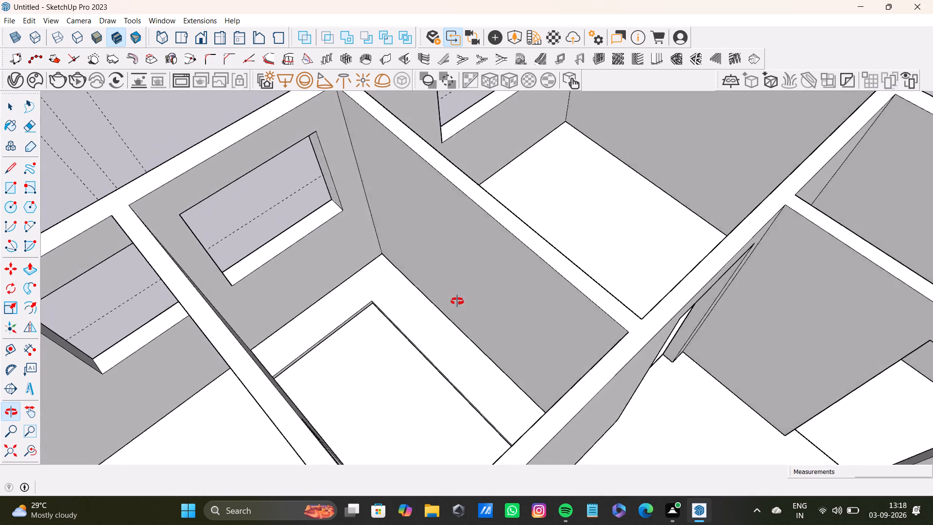
pyautogui.moveTo(457, 301); pyautogui.dragTo(409, 364, button='middle')
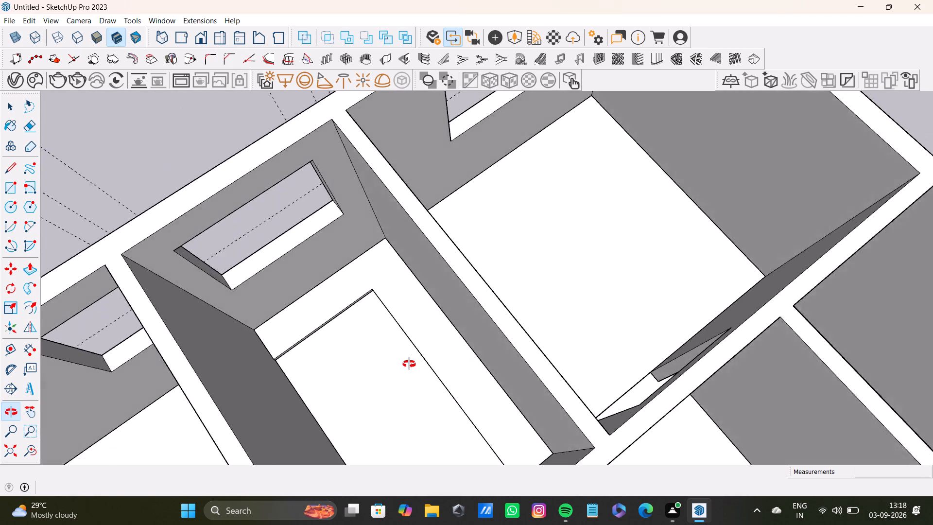
pyautogui.moveTo(409, 364); pyautogui.dragTo(378, 364, button='middle')
pyautogui.doubleClick(390, 280)
pyautogui.scroll(3, 338, 285)
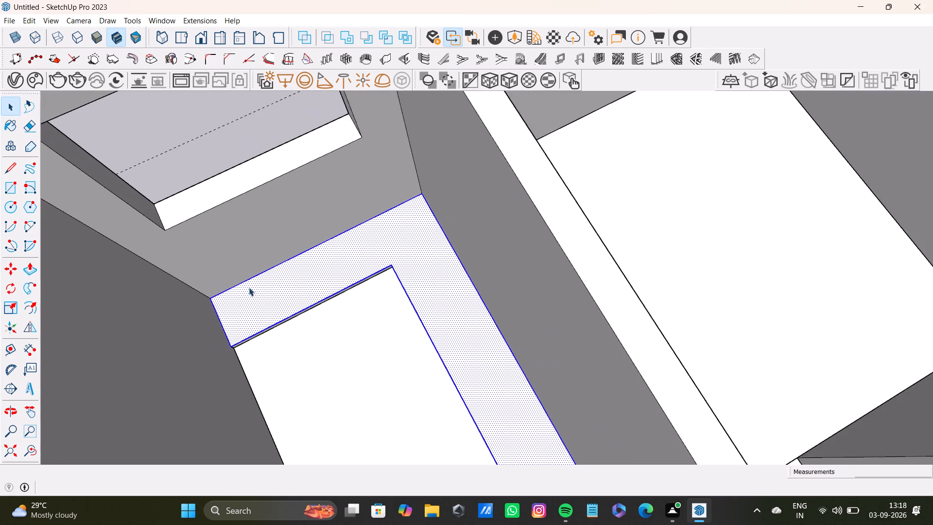
pyautogui.scroll(6, 249, 287)
pyautogui.moveTo(264, 346); pyautogui.dragTo(264, 259, button='middle')
pyautogui.scroll(9, 243, 339)
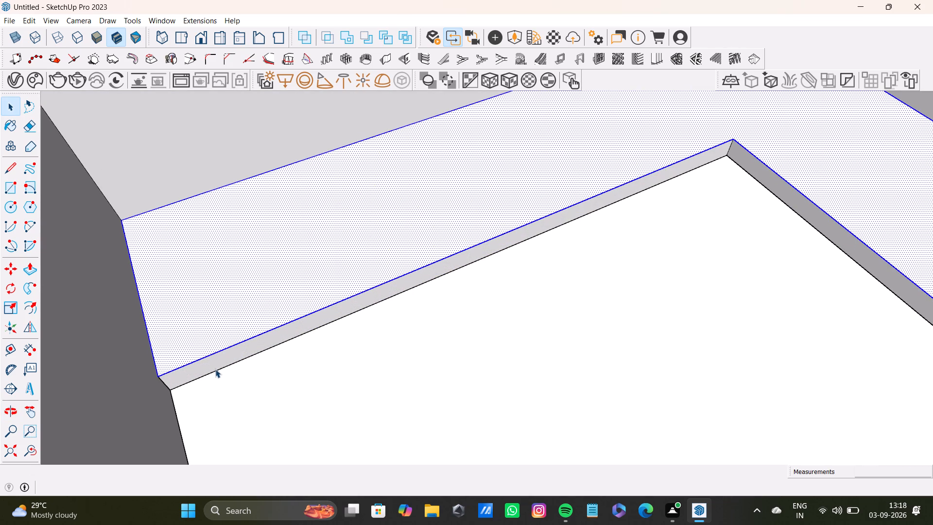
pyautogui.keyDown('shift'); pyautogui.doubleClick(219, 367); pyautogui.keyUp('shift')
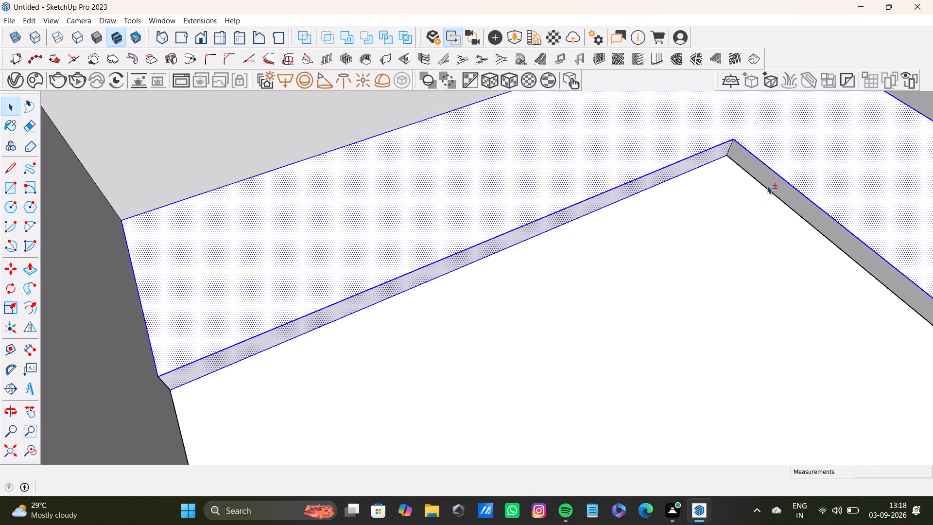
pyautogui.keyDown('shift'); pyautogui.doubleClick(780, 191); pyautogui.keyUp('shift')
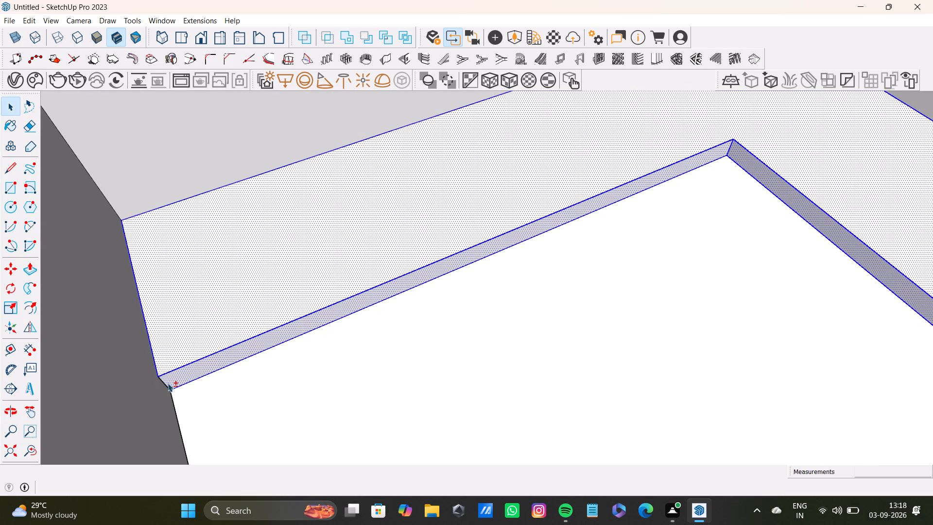
pyautogui.keyDown('shift'); pyautogui.click(165, 384); pyautogui.keyUp('shift')
pyautogui.keyDown('shift'); pyautogui.scroll(-9, 233, 382); pyautogui.keyUp('shift')
pyautogui.keyDown('shift'); pyautogui.moveTo(436, 403); pyautogui.dragTo(436, 335, button='middle'); pyautogui.keyUp('shift')
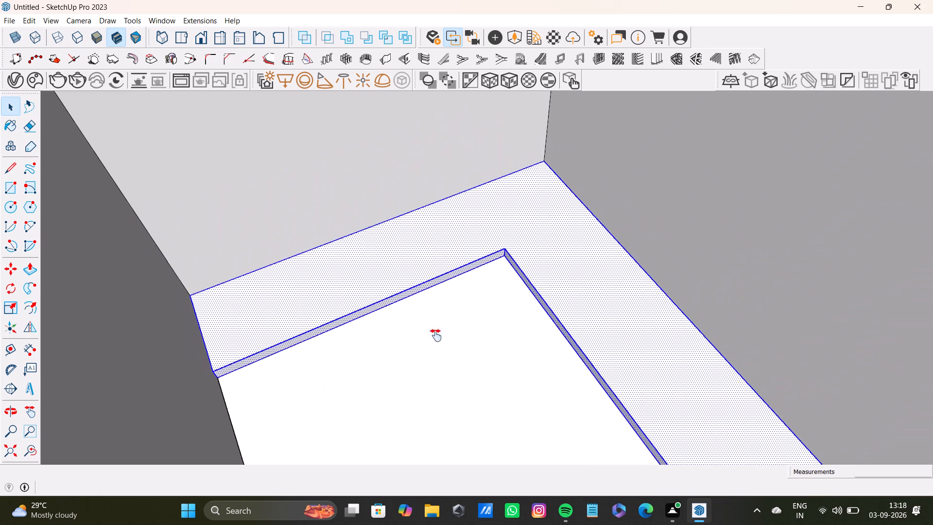
pyautogui.keyDown('shift'); pyautogui.moveTo(436, 335); pyautogui.dragTo(370, 130, button='middle'); pyautogui.keyUp('shift')
pyautogui.keyDown('shift'); pyautogui.moveTo(349, 273); pyautogui.dragTo(392, 280, button='middle'); pyautogui.keyUp('shift')
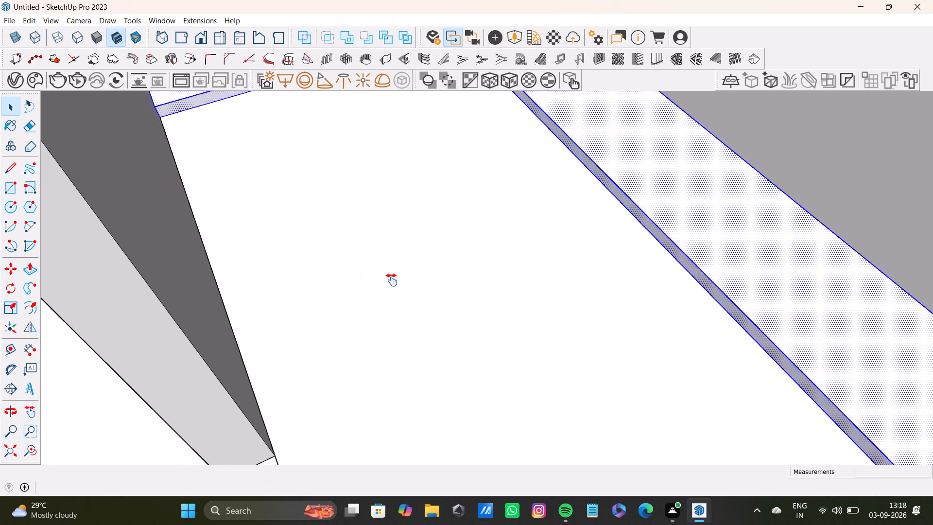
pyautogui.keyDown('shift'); pyautogui.moveTo(392, 280); pyautogui.dragTo(301, 220, button='middle'); pyautogui.keyUp('shift')
pyautogui.moveTo(312, 307); pyautogui.dragTo(468, 306, button='middle')
pyautogui.keyDown('shift'); pyautogui.scroll(2, 862, 278); pyautogui.keyUp('shift')
pyautogui.keyDown('shift'); pyautogui.moveTo(689, 255); pyautogui.dragTo(657, 336, button='middle'); pyautogui.keyUp('shift')
pyautogui.keyDown('shift'); pyautogui.rightClick(651, 245); pyautogui.keyUp('shift')
pyautogui.keyDown('shift'); pyautogui.rightClick(651, 245); pyautogui.keyUp('shift')
pyautogui.keyDown('shift'); pyautogui.rightClick(651, 245); pyautogui.keyUp('shift')
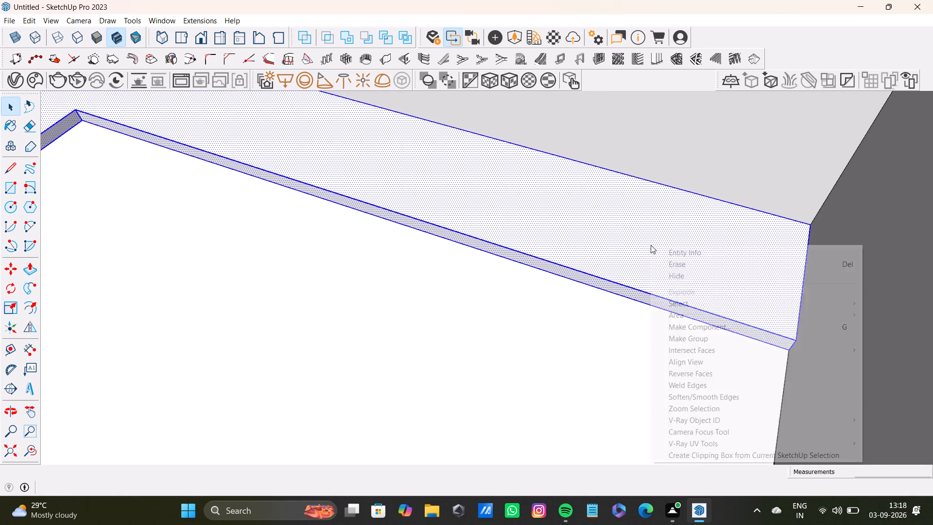
pyautogui.keyDown('shift'); pyautogui.rightClick(651, 245); pyautogui.keyUp('shift')
pyautogui.rightClick(651, 245)
pyautogui.rightClick(651, 245)
pyautogui.rightClick(653, 250)
pyautogui.rightClick(653, 250)
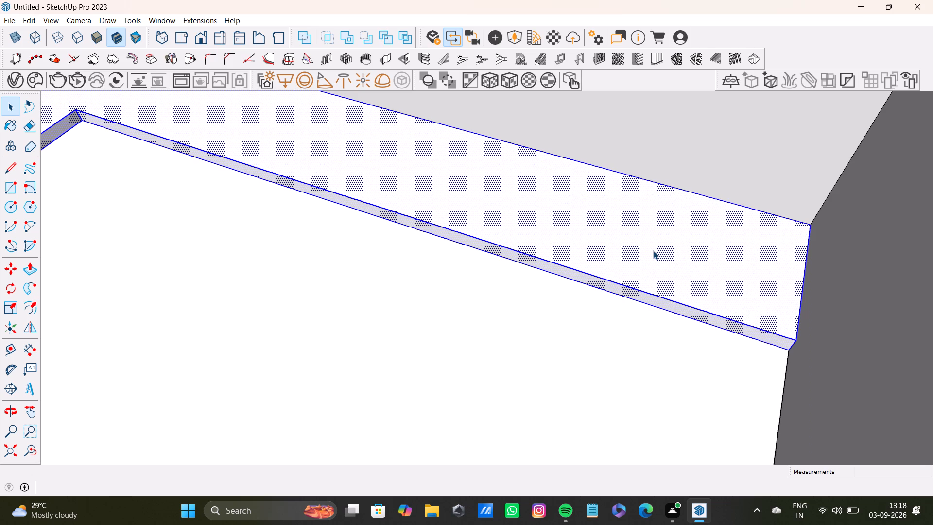
pyautogui.rightClick(653, 250)
pyautogui.rightClick(653, 250)
pyautogui.rightClick(653, 250)
pyautogui.rightClick(653, 250)
pyautogui.click(637, 251)
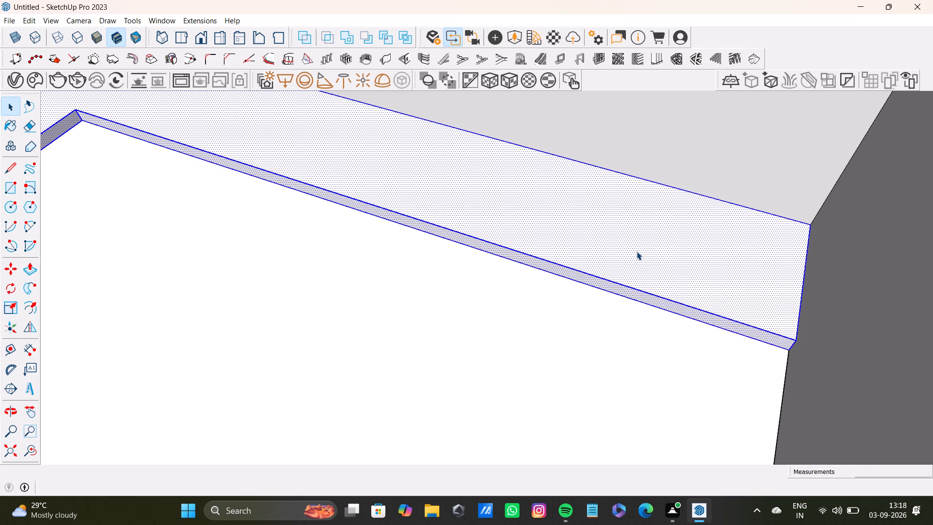
pyautogui.tripleClick(637, 251)
pyautogui.rightClick(637, 252)
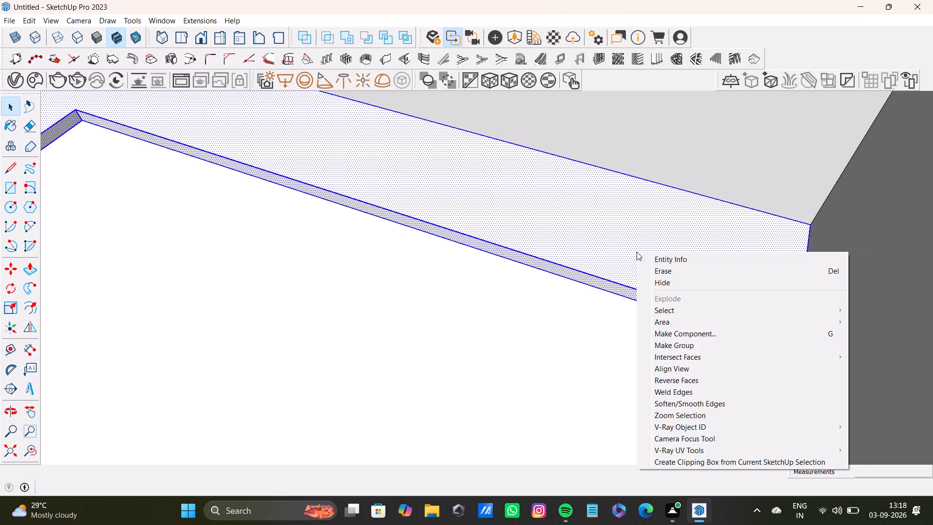
pyautogui.click(673, 347)
# Draw a horizontal rectangle about 1' 7" by 7' over the step's window-wall leg, from wall to wall.
pyautogui.scroll(-9, 516, 332)
pyautogui.moveTo(517, 332); pyautogui.dragTo(281, 386, button='middle')
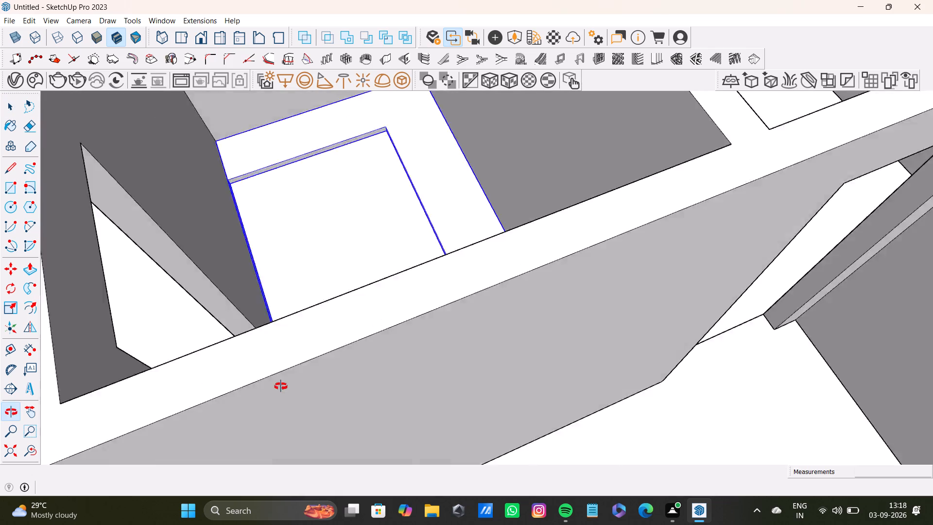
pyautogui.moveTo(281, 386); pyautogui.dragTo(279, 387, button='middle')
pyautogui.click(368, 201)
pyautogui.scroll(-4, 346, 197)
pyautogui.keyDown('shift'); pyautogui.moveTo(372, 164); pyautogui.dragTo(386, 311, button='middle'); pyautogui.keyUp('shift')
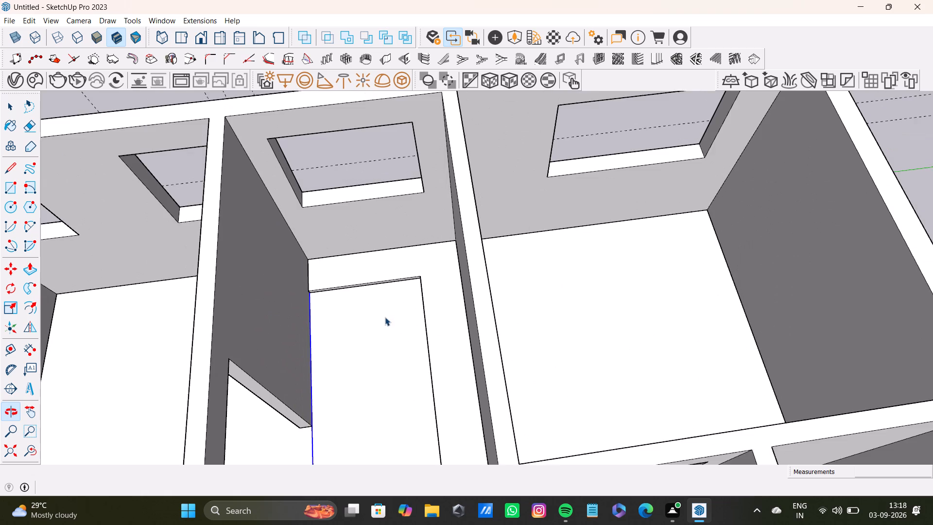
pyautogui.click(375, 327)
pyautogui.click(365, 151)
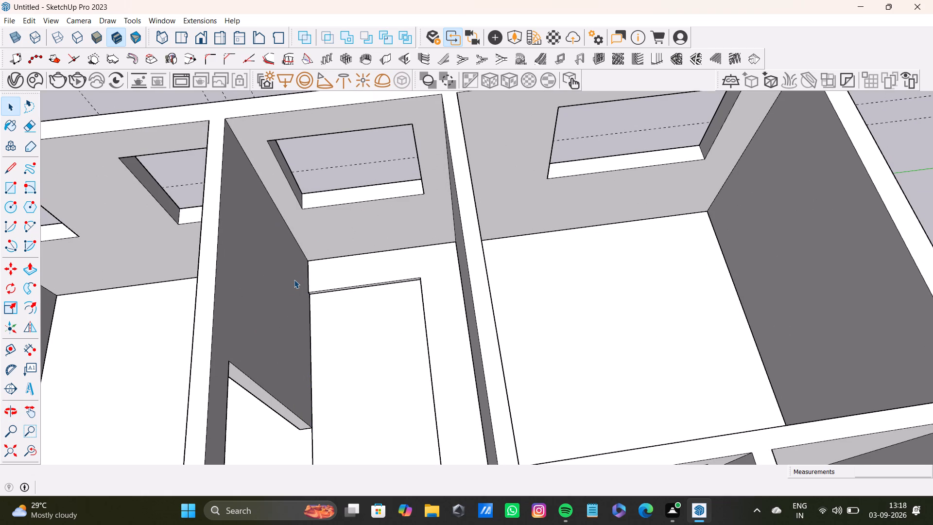
pyautogui.press('r')
pyautogui.scroll(7, 322, 264)
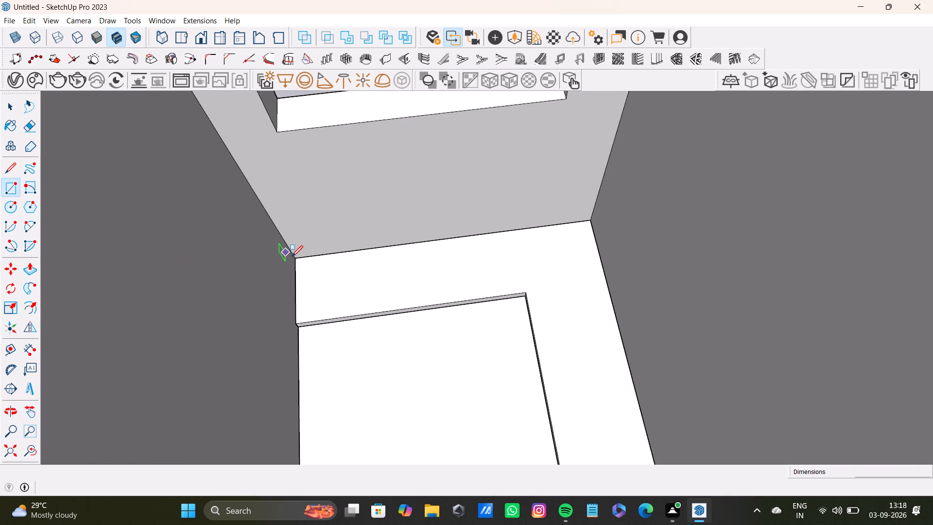
pyautogui.click(295, 261)
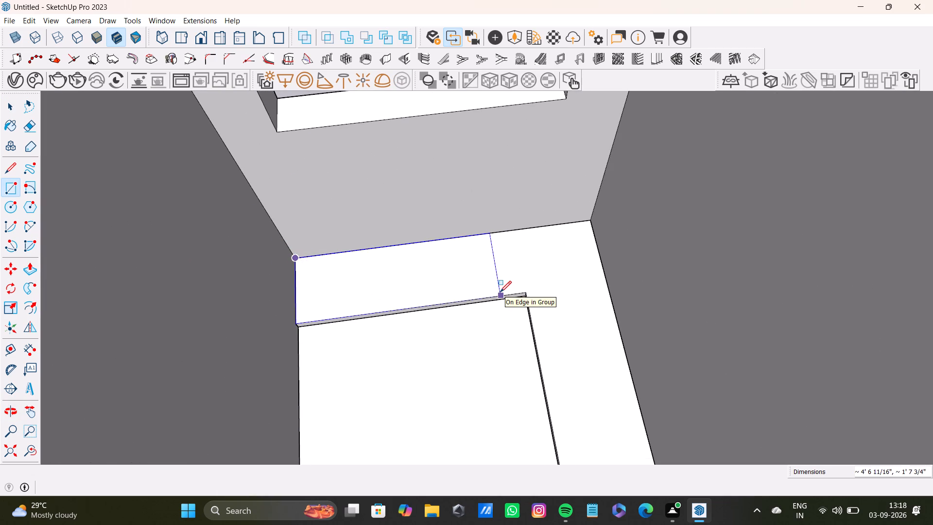
pyautogui.press('Up')
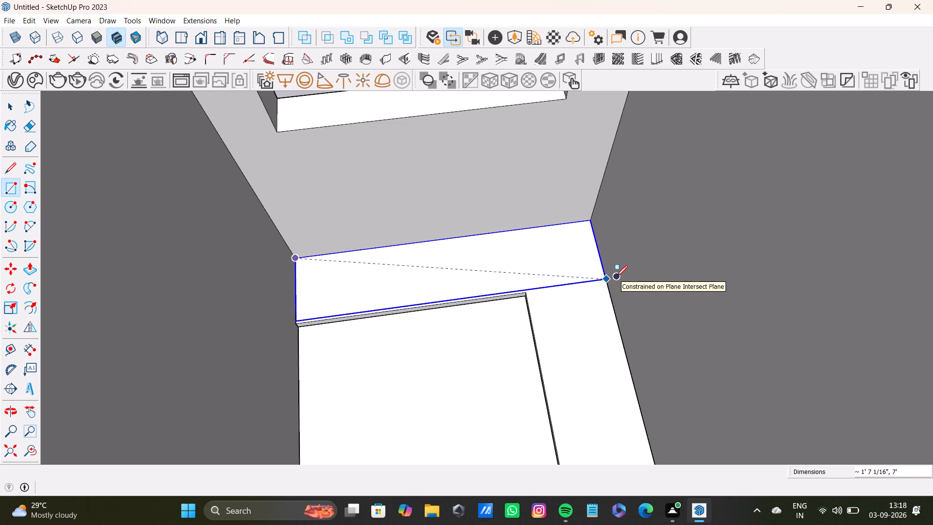
pyautogui.click(616, 279)
pyautogui.press('space')
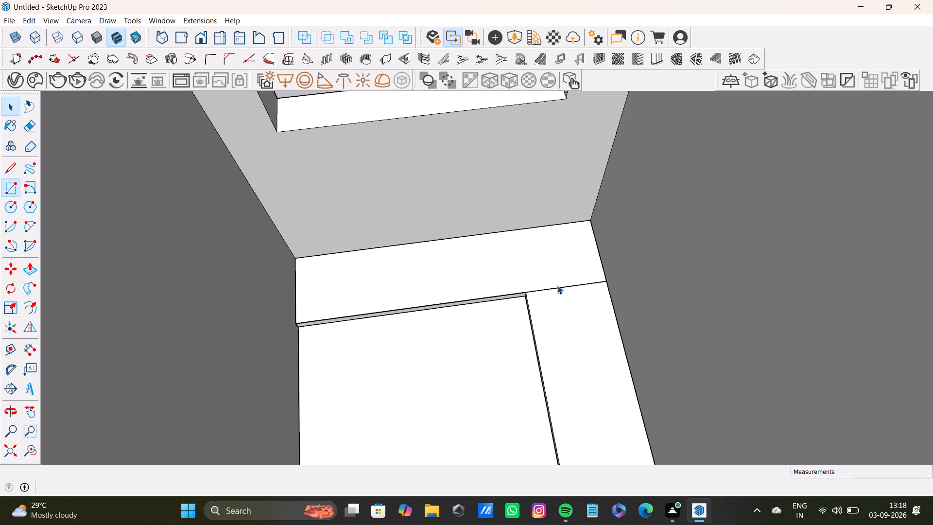
# Push/Pull the new rectangle up about 3' 10 13/16" into a block beneath the window.
pyautogui.click(557, 285)
pyautogui.press('p')
pyautogui.moveTo(566, 274); pyautogui.dragTo(533, 197)
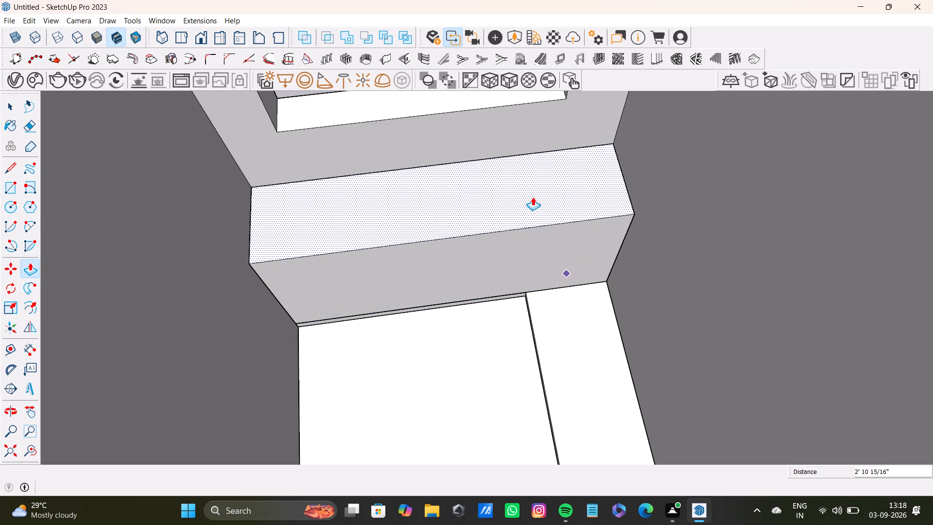
pyautogui.moveTo(533, 197); pyautogui.dragTo(527, 166)
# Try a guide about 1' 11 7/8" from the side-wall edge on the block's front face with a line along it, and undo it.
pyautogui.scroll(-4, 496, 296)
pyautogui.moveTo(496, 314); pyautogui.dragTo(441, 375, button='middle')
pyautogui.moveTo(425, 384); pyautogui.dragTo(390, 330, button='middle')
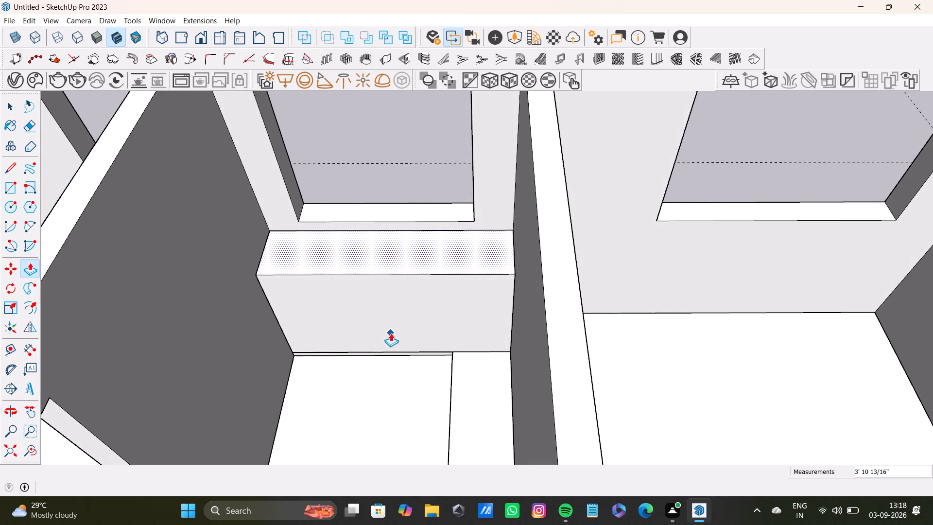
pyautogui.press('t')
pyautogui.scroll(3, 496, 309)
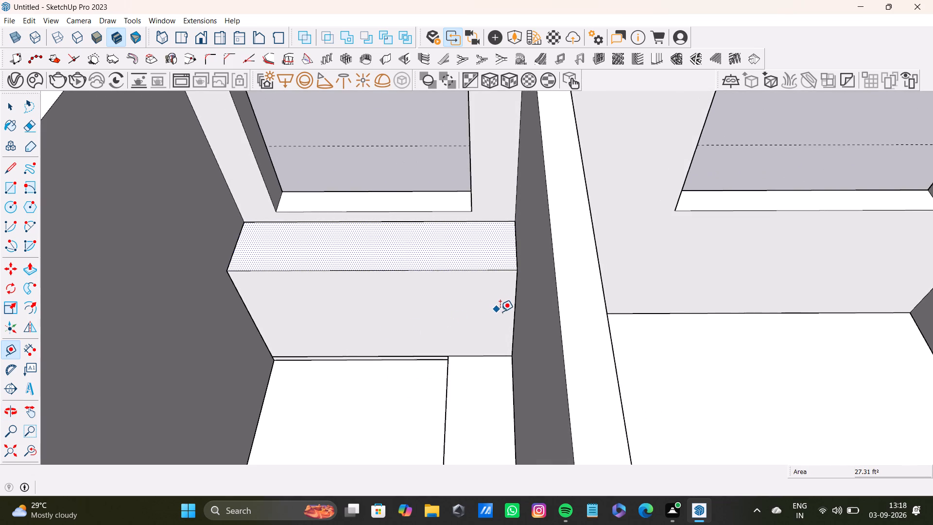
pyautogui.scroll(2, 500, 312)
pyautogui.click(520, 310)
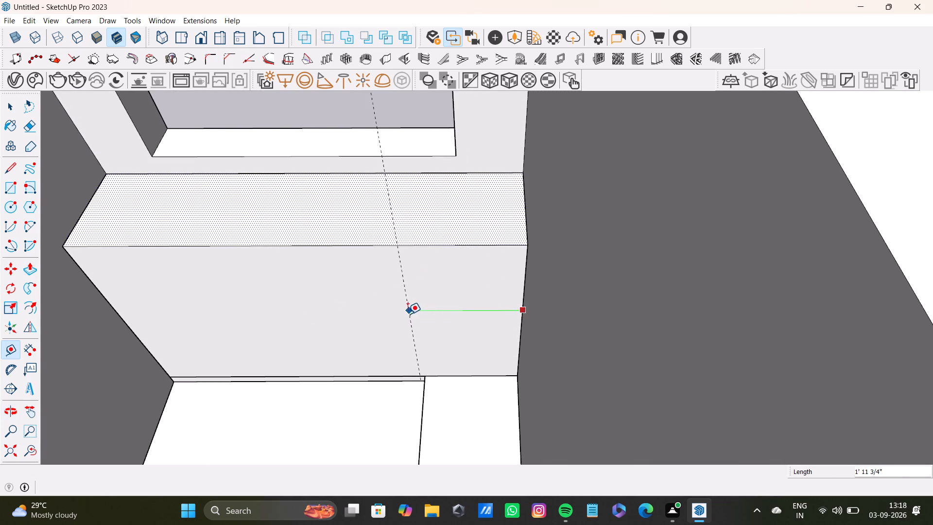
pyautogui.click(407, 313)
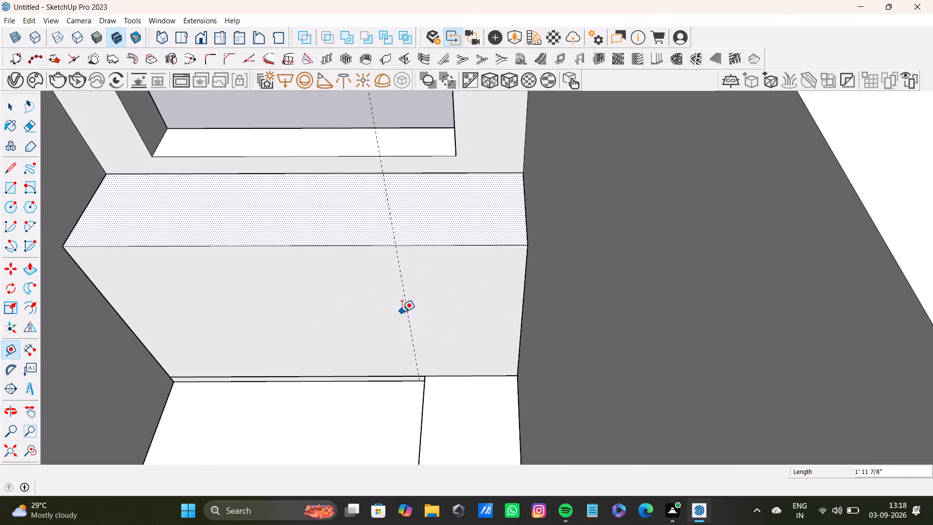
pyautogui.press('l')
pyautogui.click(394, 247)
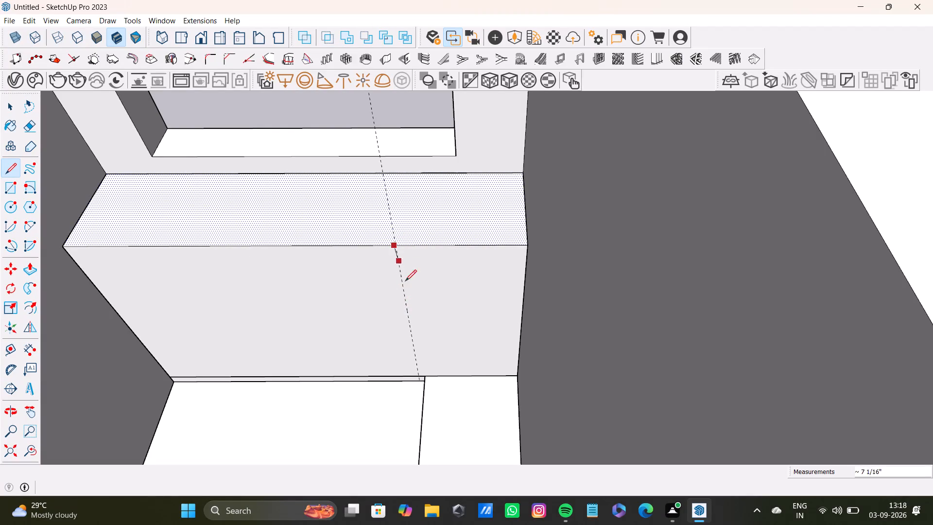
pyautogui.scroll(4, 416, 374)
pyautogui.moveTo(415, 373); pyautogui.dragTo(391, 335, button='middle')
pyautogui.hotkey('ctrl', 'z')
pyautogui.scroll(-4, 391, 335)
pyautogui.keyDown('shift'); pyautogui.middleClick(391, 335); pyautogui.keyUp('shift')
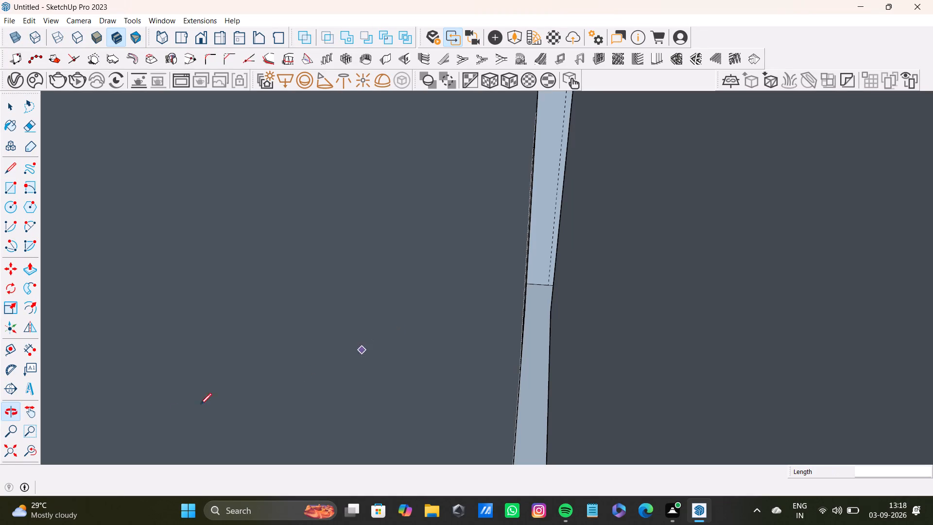
# Place a vertical guide on the block's front face about 2' from its edge at the side wall with the step's long leg.
pyautogui.click(10, 455)
pyautogui.moveTo(412, 347); pyautogui.dragTo(379, 444, button='middle')
pyautogui.scroll(6, 528, 215)
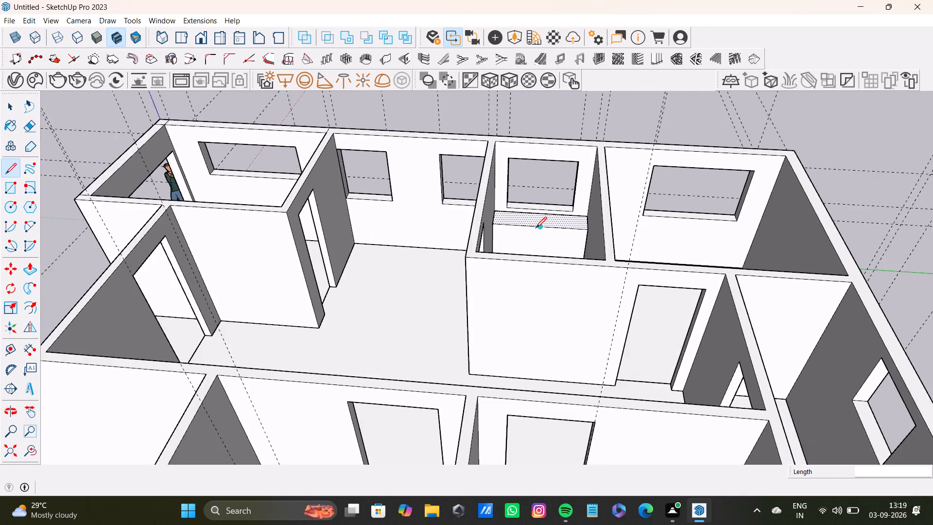
pyautogui.scroll(6, 536, 228)
pyautogui.moveTo(551, 244); pyautogui.dragTo(500, 337, button='middle')
pyautogui.scroll(5, 525, 337)
pyautogui.moveTo(565, 339); pyautogui.dragTo(517, 330, button='middle')
pyautogui.scroll(2, 576, 345)
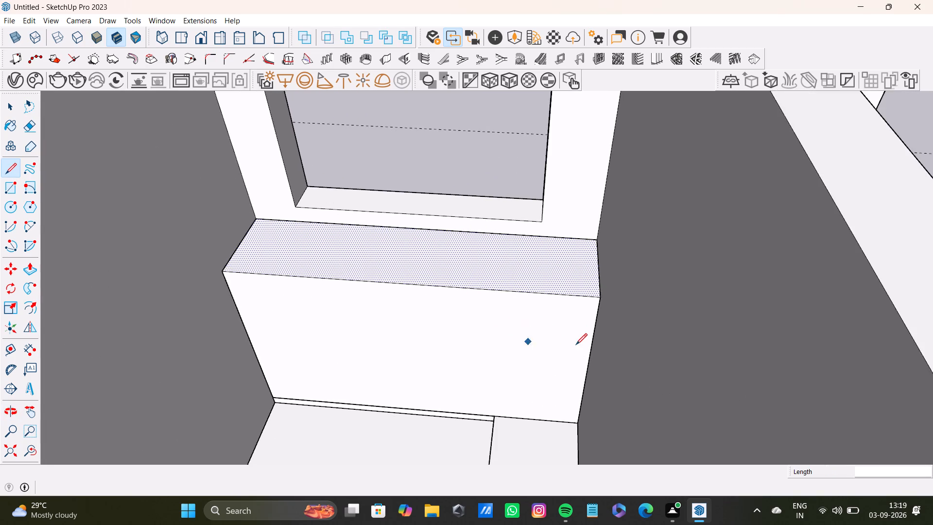
pyautogui.scroll(3, 576, 345)
pyautogui.moveTo(576, 345); pyautogui.dragTo(599, 276, button='middle')
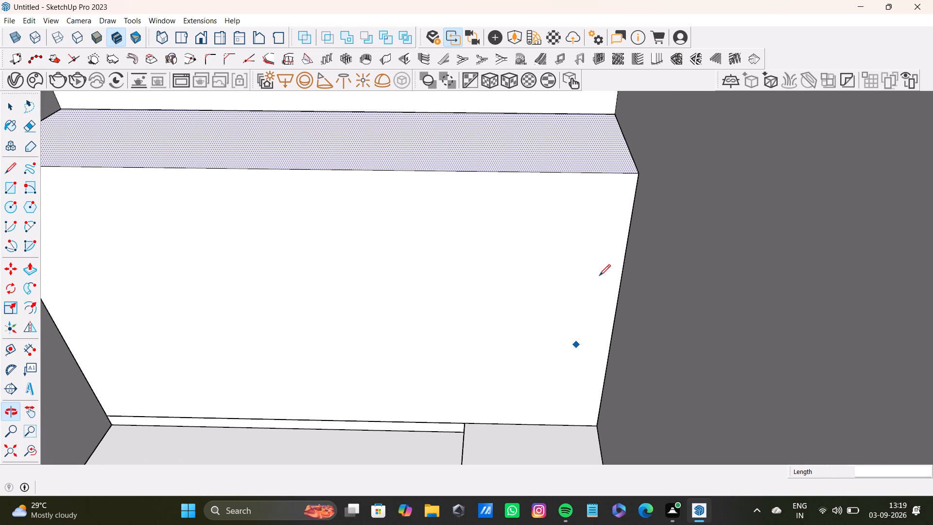
pyautogui.press('t')
pyautogui.click(616, 298)
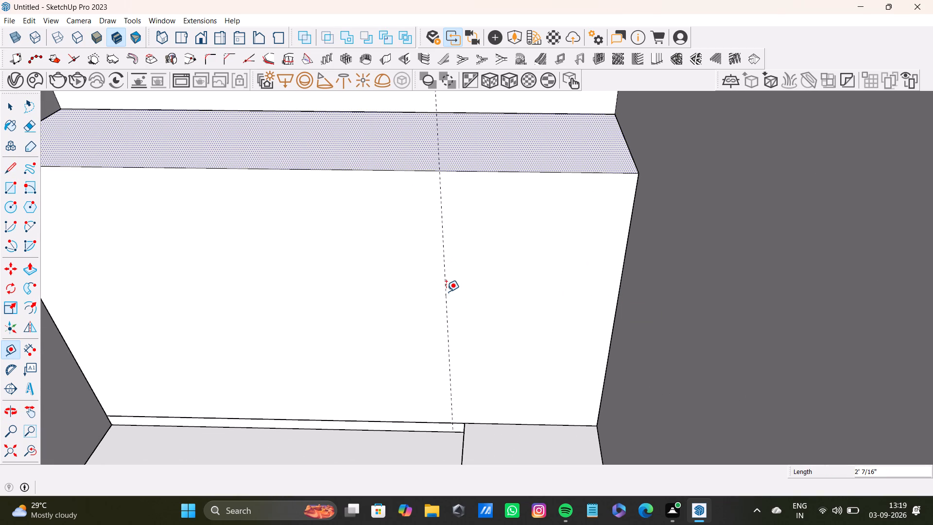
pyautogui.click(446, 292)
# Draw a line along the guide from the top to the bottom edge of the block's front face to split it.
pyautogui.press('l')
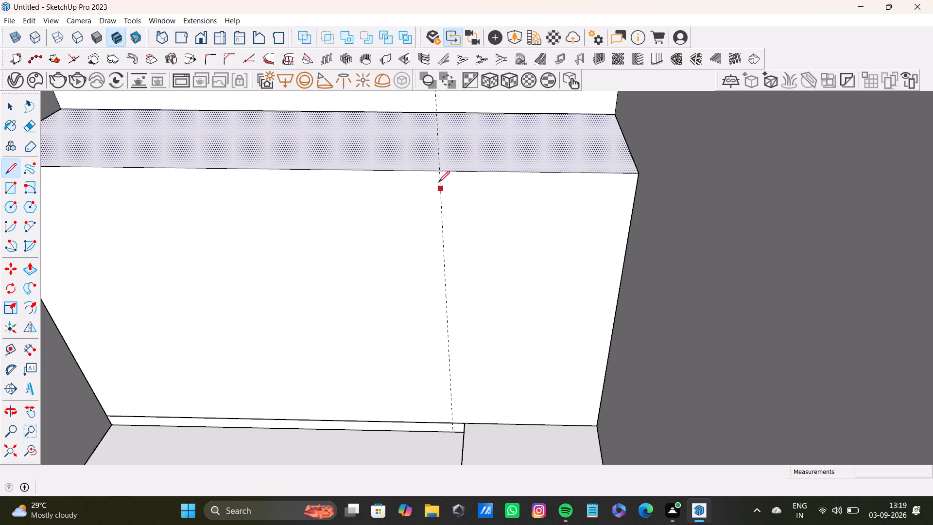
pyautogui.click(441, 173)
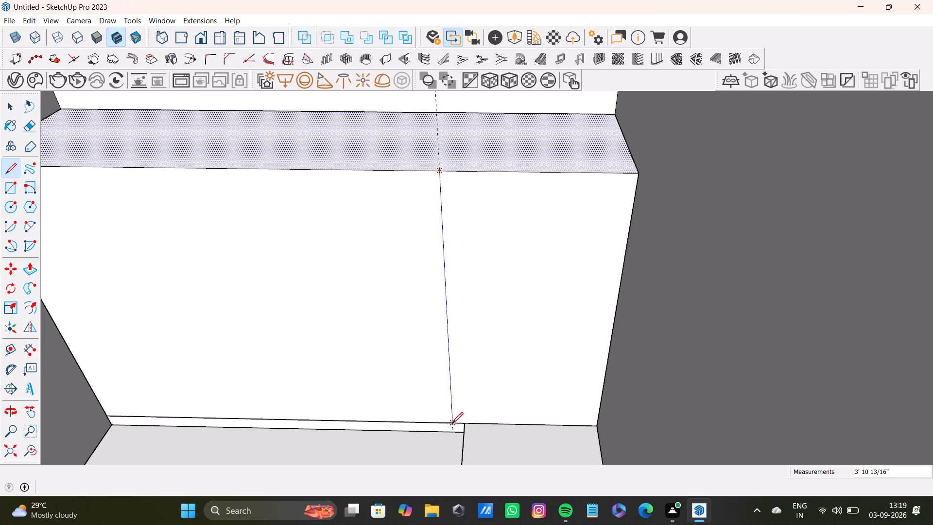
pyautogui.click(452, 425)
pyautogui.press('space')
# Push/Pull the split-off section of the block's front face along the side wall to the far wall, forming the long leg.
pyautogui.click(484, 371)
pyautogui.moveTo(375, 343); pyautogui.dragTo(599, 427, button='middle')
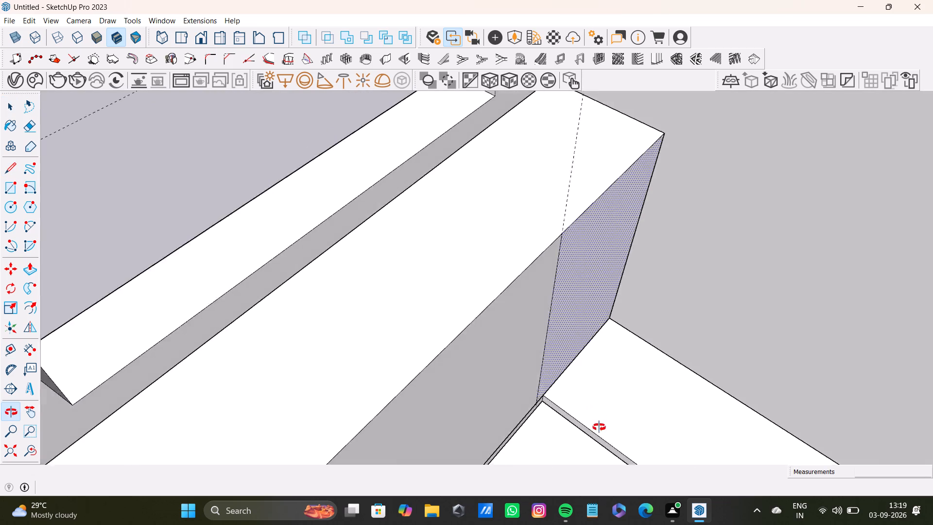
pyautogui.moveTo(599, 427); pyautogui.dragTo(600, 427, button='middle')
pyautogui.scroll(-4, 588, 393)
pyautogui.keyDown('shift'); pyautogui.moveTo(606, 371); pyautogui.dragTo(481, 280, button='middle'); pyautogui.keyUp('shift')
pyautogui.moveTo(481, 320); pyautogui.dragTo(569, 375, button='middle')
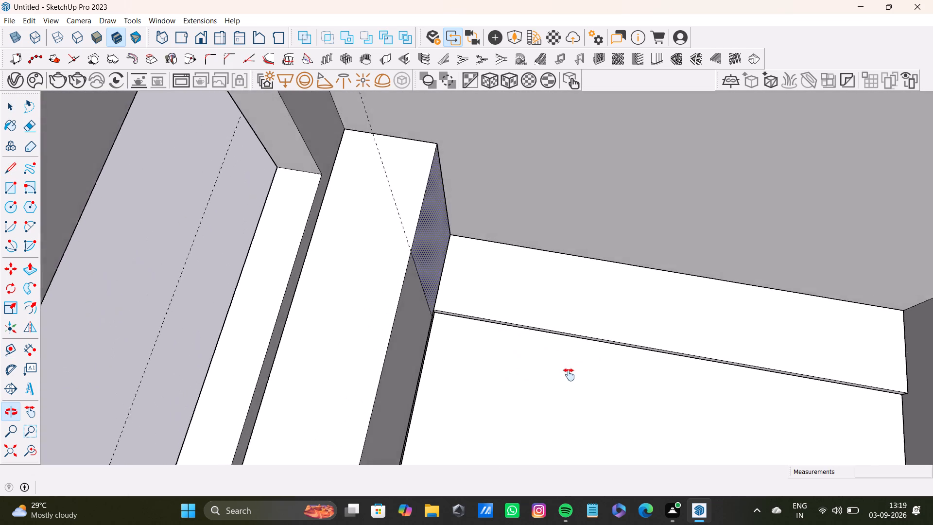
pyautogui.moveTo(569, 375); pyautogui.dragTo(468, 368, button='middle')
pyautogui.press('p')
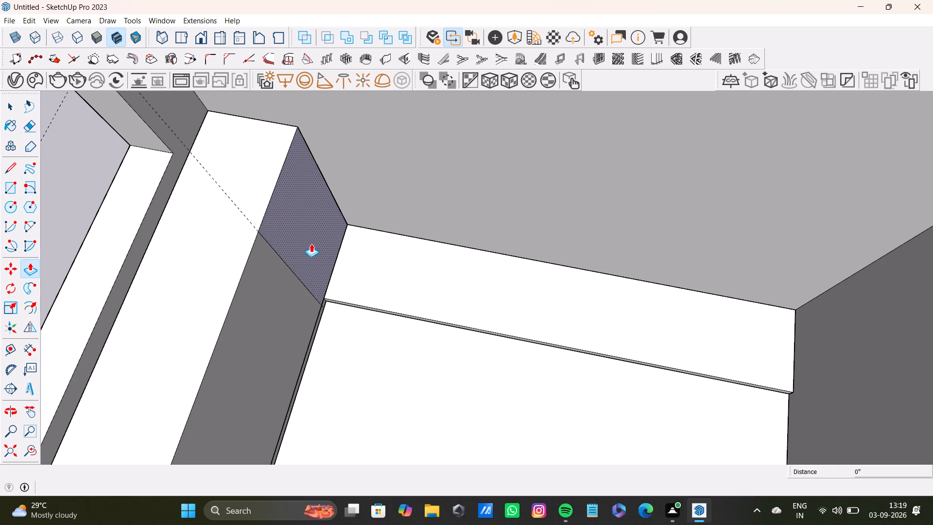
pyautogui.moveTo(311, 242); pyautogui.dragTo(873, 340)
pyautogui.press('space')
# Push/Pull the long leg's inner face slightly back toward the side wall, to line up with the low step's edge.
pyautogui.scroll(-5, 566, 350)
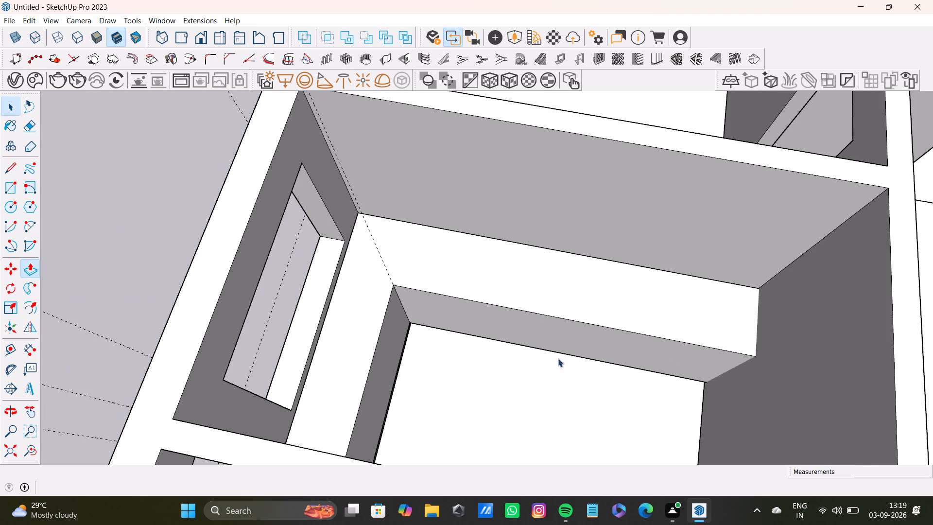
pyautogui.moveTo(558, 358); pyautogui.dragTo(482, 148, button='middle')
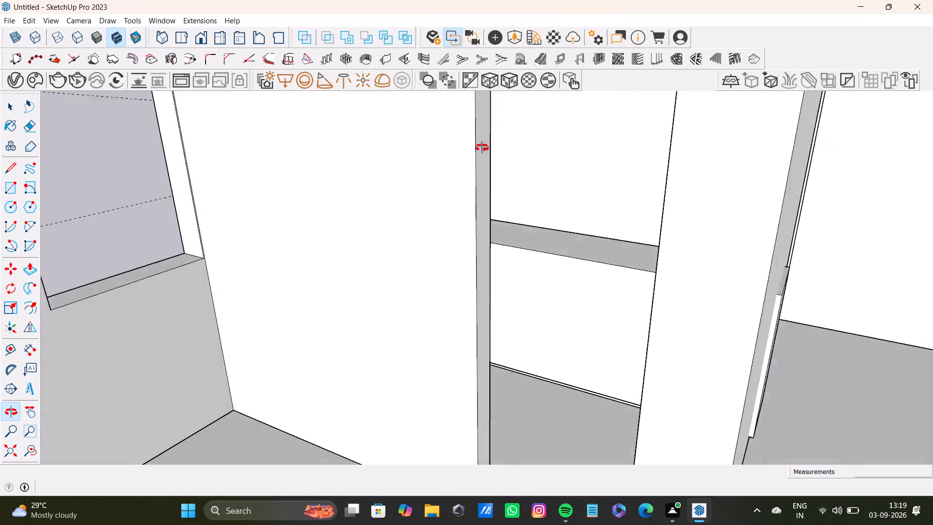
pyautogui.moveTo(482, 148); pyautogui.dragTo(478, 101, button='middle')
pyautogui.scroll(7, 568, 332)
pyautogui.moveTo(542, 348); pyautogui.dragTo(541, 326, button='middle')
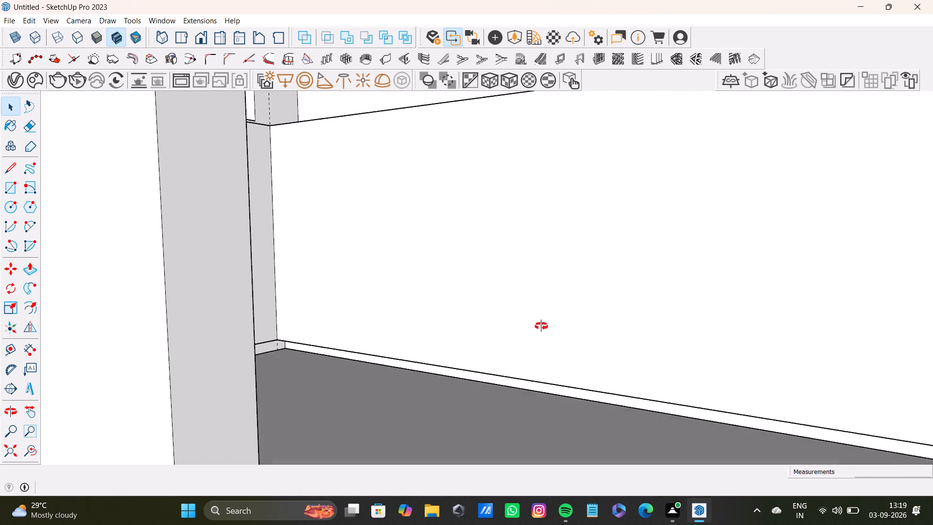
pyautogui.moveTo(541, 326); pyautogui.dragTo(514, 318, button='middle')
pyautogui.scroll(7, 329, 314)
pyautogui.keyDown('shift'); pyautogui.moveTo(287, 318); pyautogui.dragTo(390, 321, button='middle'); pyautogui.keyUp('shift')
pyautogui.click(408, 311)
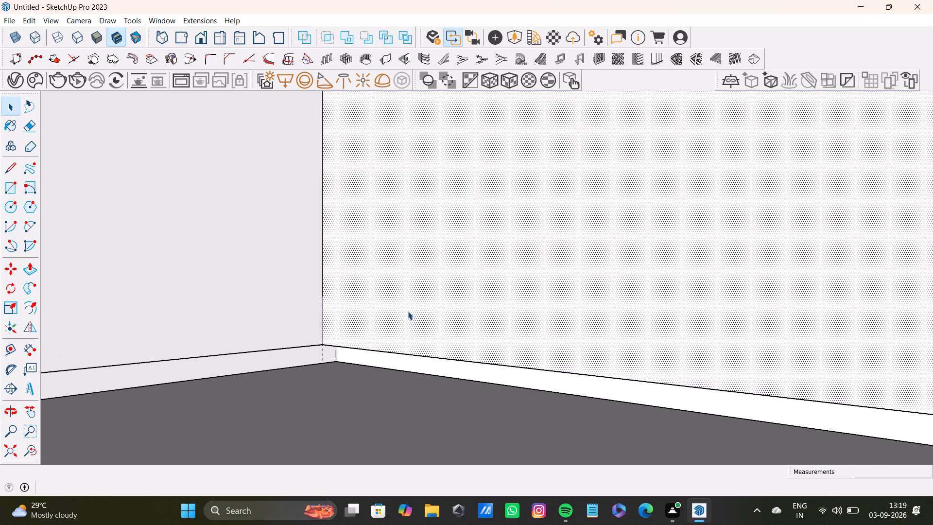
pyautogui.press('p')
pyautogui.moveTo(408, 311); pyautogui.dragTo(418, 307)
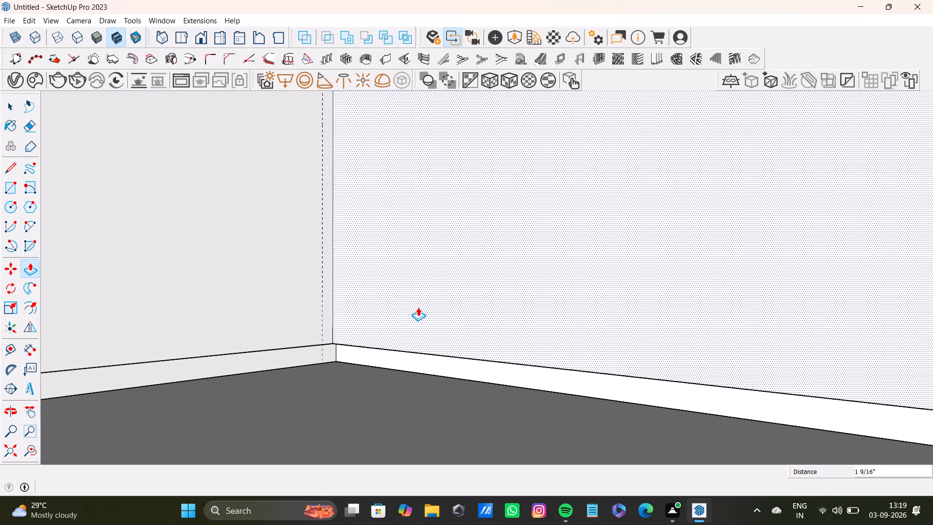
pyautogui.moveTo(418, 307); pyautogui.dragTo(421, 308)
pyautogui.press('space')
# Push/Pull the front face of the block's leg beneath the window out about 1 1/16" toward the low step's edge.
pyautogui.scroll(-4, 417, 310)
pyautogui.moveTo(408, 330); pyautogui.dragTo(397, 457, button='middle')
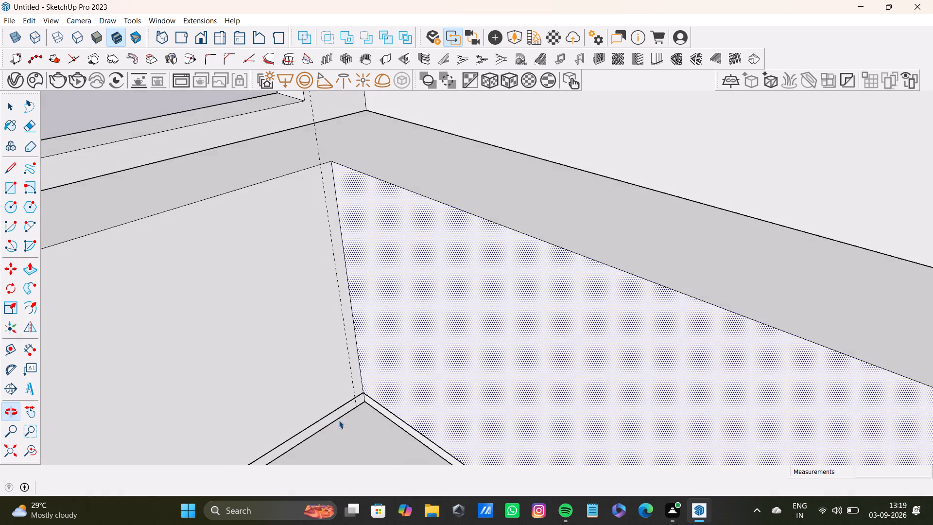
pyautogui.scroll(-7, 339, 419)
pyautogui.click(6, 453)
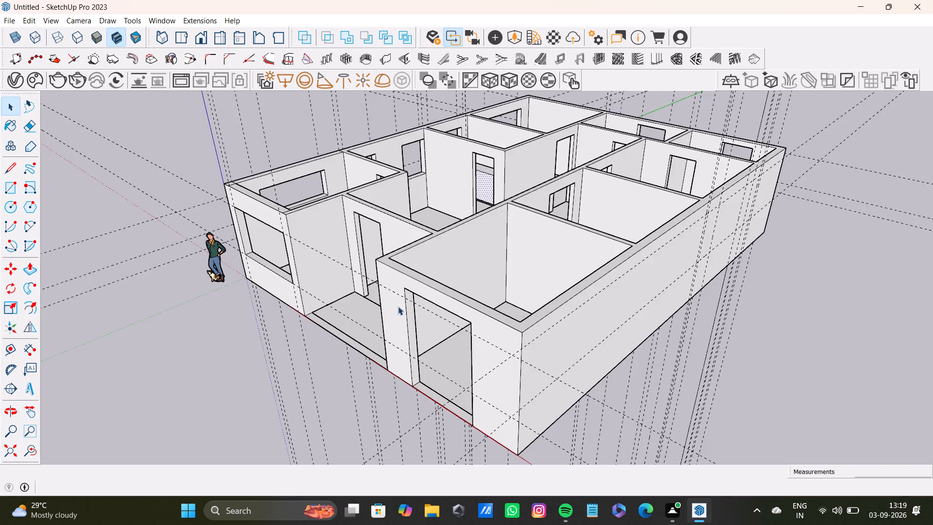
pyautogui.moveTo(407, 284); pyautogui.dragTo(402, 379, button='middle')
pyautogui.scroll(20, 509, 202)
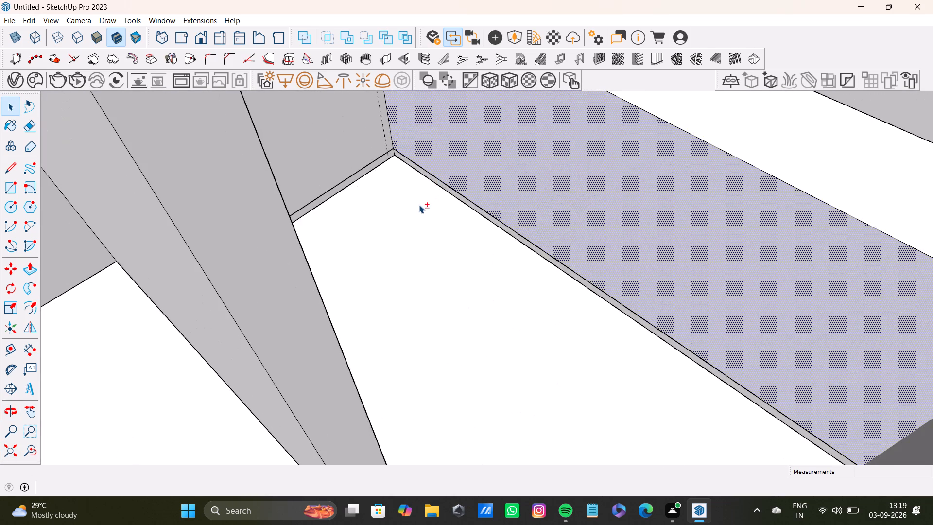
pyautogui.scroll(1, 419, 205)
pyautogui.moveTo(419, 205); pyautogui.dragTo(508, 51, button='middle')
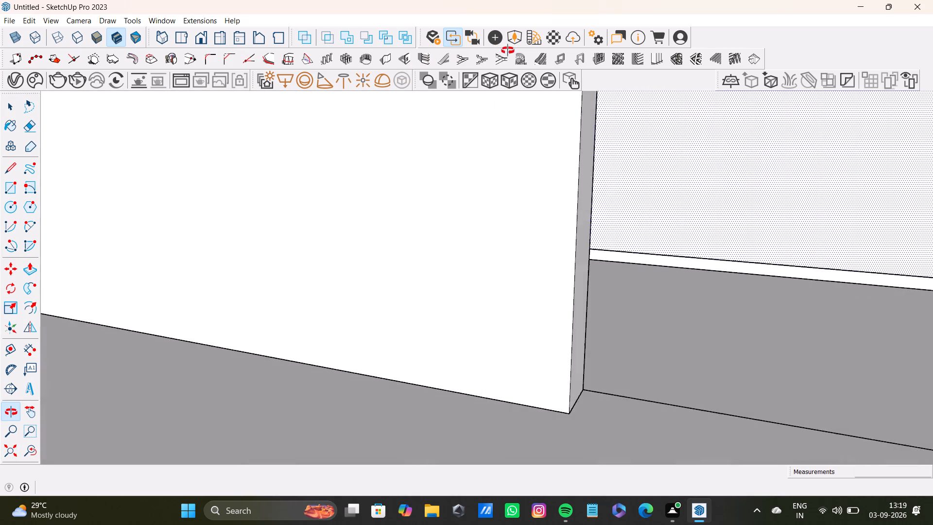
pyautogui.moveTo(508, 51); pyautogui.dragTo(387, 86, button='middle')
pyautogui.scroll(12, 411, 155)
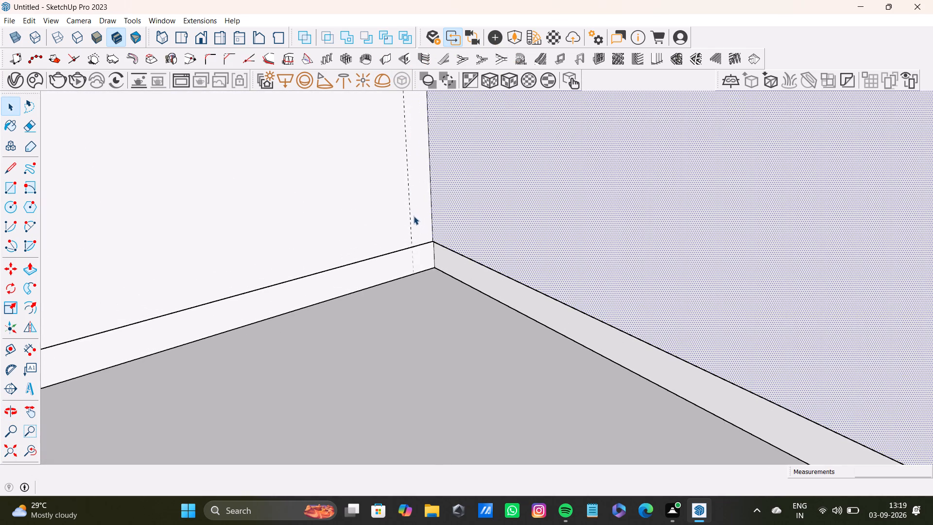
pyautogui.moveTo(417, 216); pyautogui.dragTo(419, 274, button='middle')
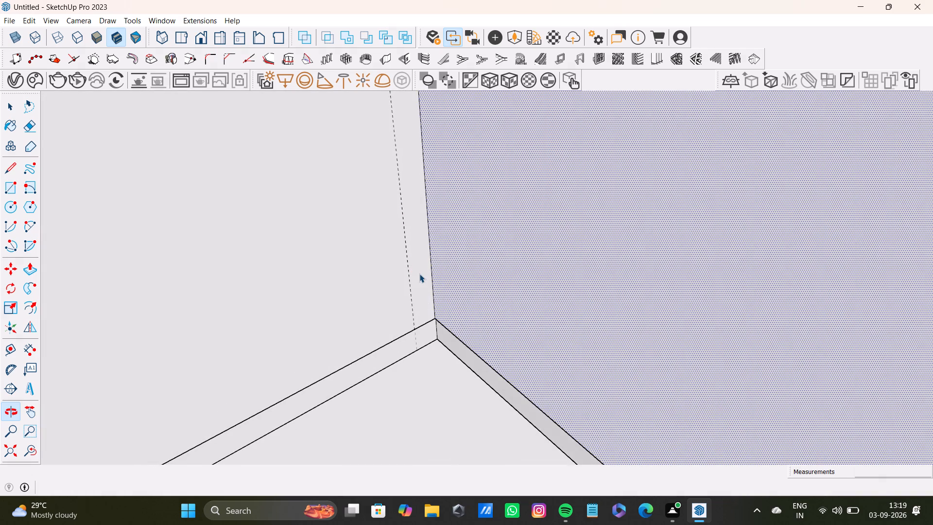
pyautogui.scroll(-19, 419, 274)
pyautogui.moveTo(420, 236); pyautogui.dragTo(381, 378, button='middle')
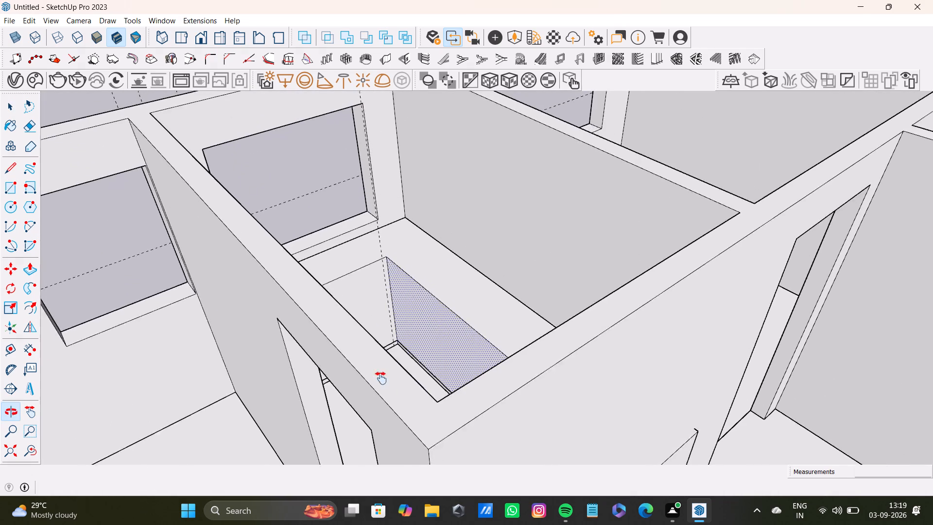
pyautogui.moveTo(381, 378); pyautogui.dragTo(377, 424, button='middle')
pyautogui.scroll(8, 385, 375)
pyautogui.moveTo(390, 331); pyautogui.dragTo(359, 363, button='middle')
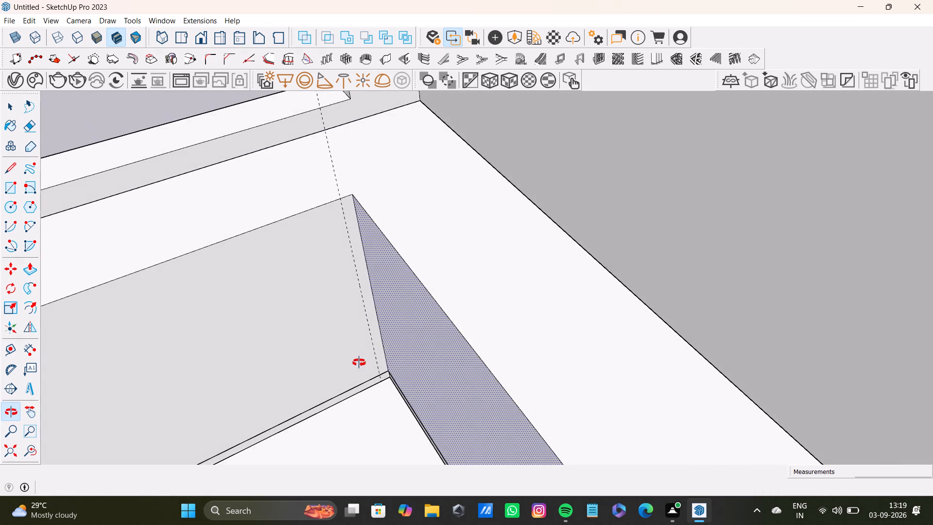
pyautogui.moveTo(359, 363); pyautogui.dragTo(470, 365, button='middle')
pyautogui.moveTo(449, 358); pyautogui.dragTo(401, 366, button='middle')
pyautogui.press('space')
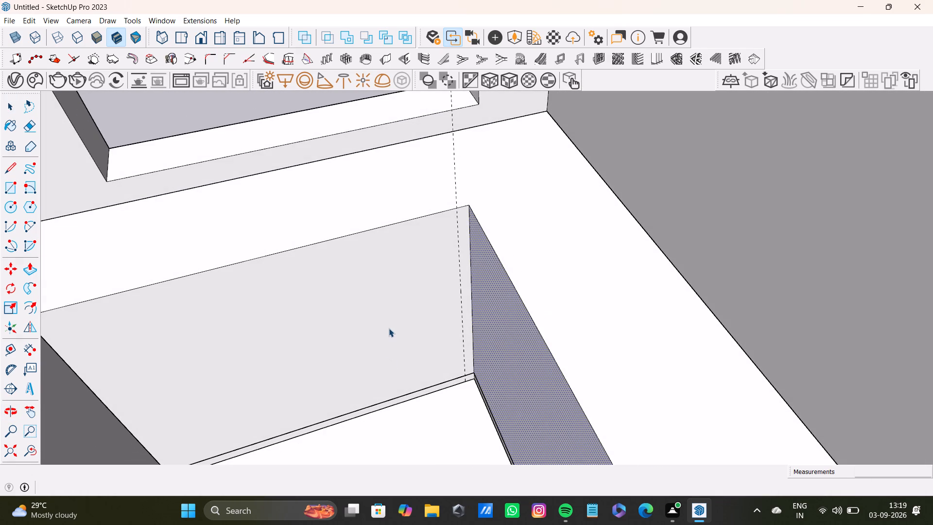
pyautogui.click(389, 328)
pyautogui.press('p')
pyautogui.moveTo(389, 328); pyautogui.dragTo(389, 331)
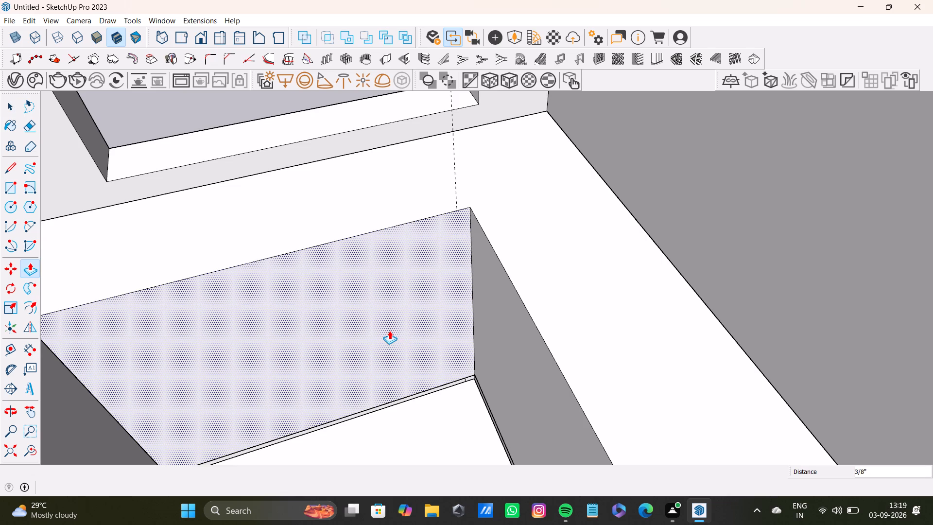
pyautogui.moveTo(389, 331); pyautogui.dragTo(389, 333)
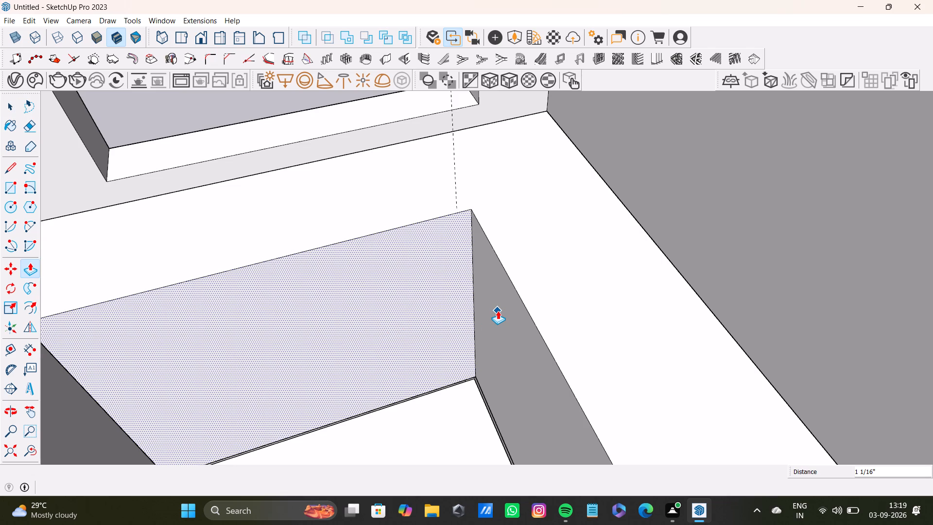
pyautogui.press('space')
# Push/Pull the long leg's inner face out about 1/4" and clear the selection.
pyautogui.click(509, 315)
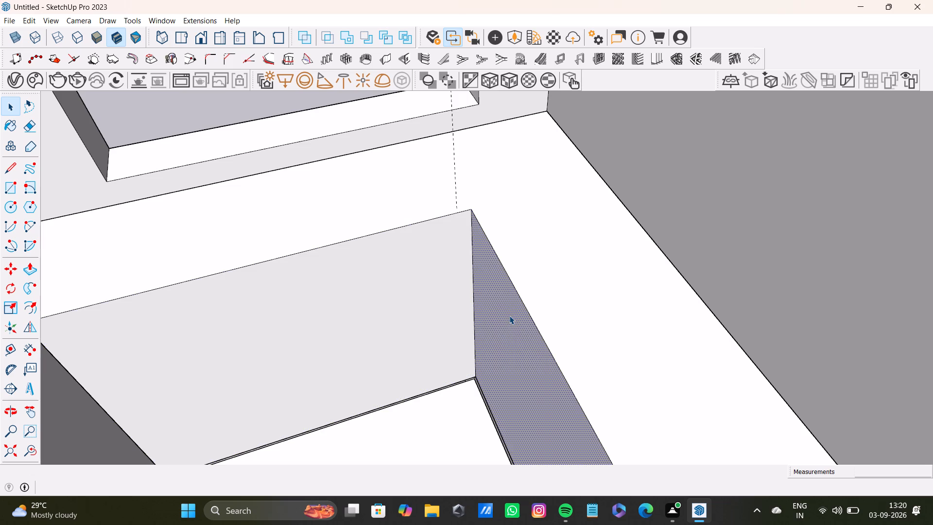
pyautogui.press('p')
pyautogui.click(509, 315)
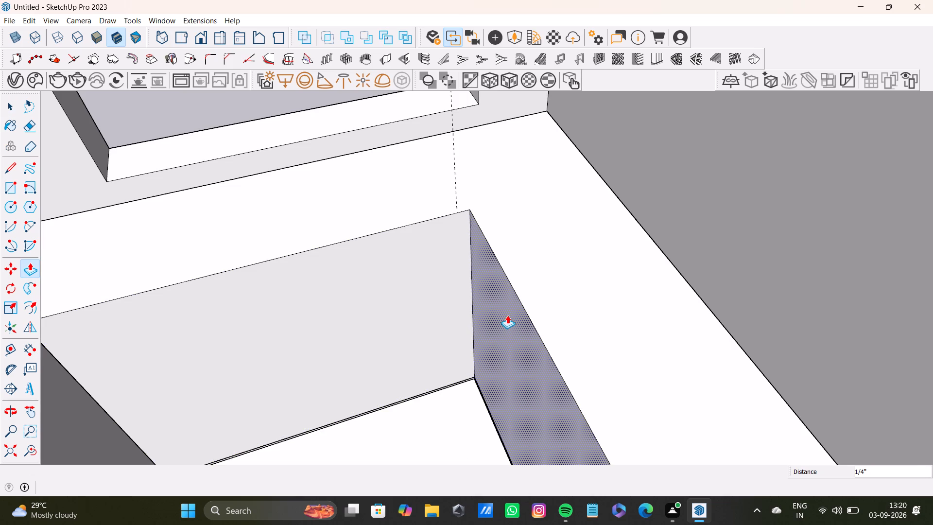
pyautogui.press('space')
pyautogui.scroll(-4, 487, 321)
pyautogui.scroll(1, 474, 330)
pyautogui.scroll(-3, 474, 330)
pyautogui.click(364, 115)
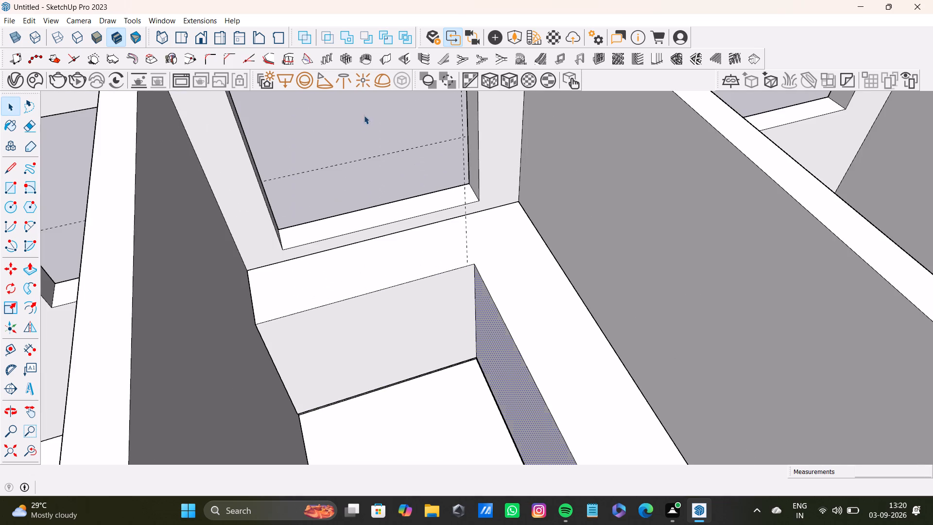
pyautogui.press('space')
# Push/Pull the long leg's inner face out about 2 3/4" toward the middle of the room.
pyautogui.scroll(-8, 373, 182)
pyautogui.moveTo(388, 248); pyautogui.dragTo(571, 365, button='middle')
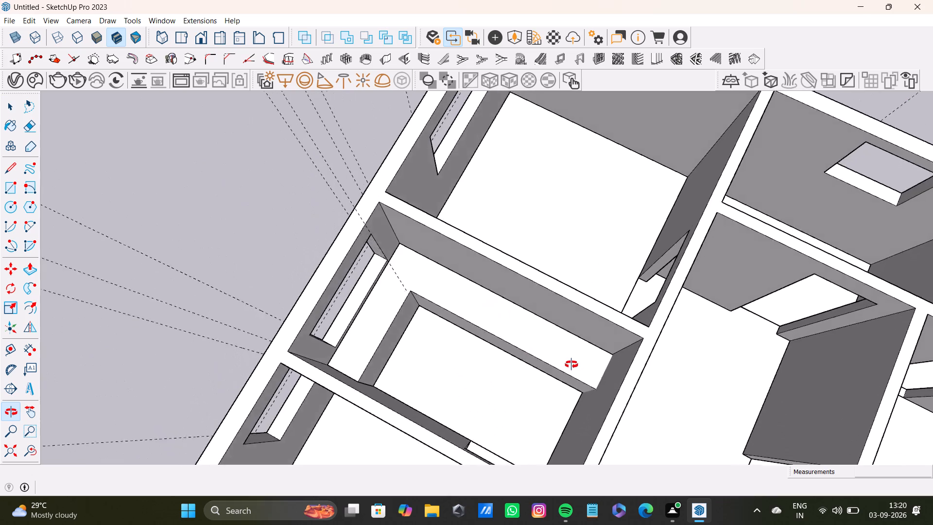
pyautogui.moveTo(571, 365); pyautogui.dragTo(612, 348, button='middle')
pyautogui.scroll(6, 494, 341)
pyautogui.moveTo(492, 341); pyautogui.dragTo(482, 328, button='middle')
pyautogui.press('space')
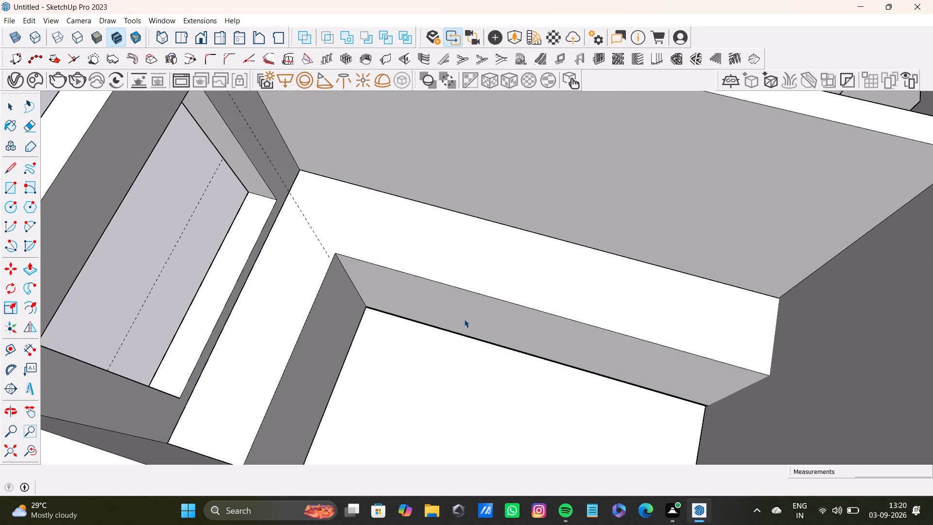
pyautogui.click(466, 317)
pyautogui.press('p')
pyautogui.moveTo(466, 316); pyautogui.dragTo(466, 320)
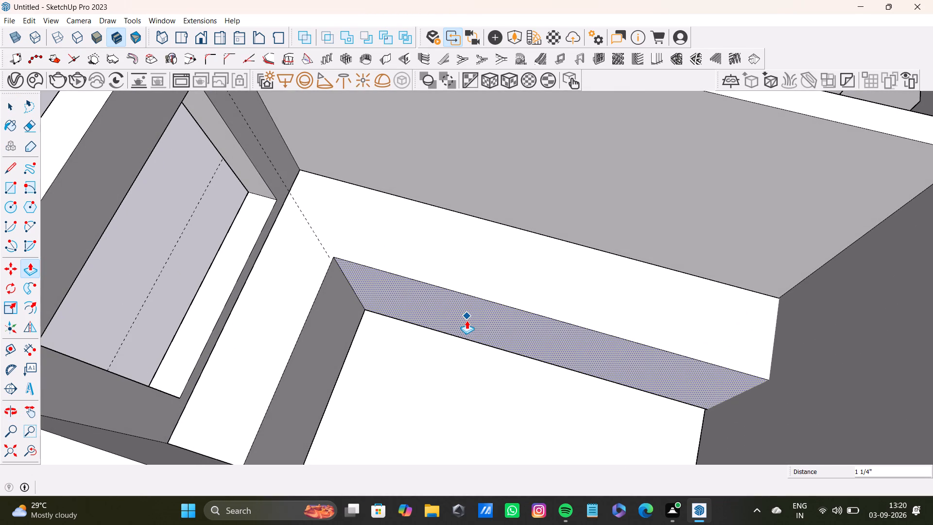
pyautogui.moveTo(466, 320); pyautogui.dragTo(468, 326)
pyautogui.press('space')
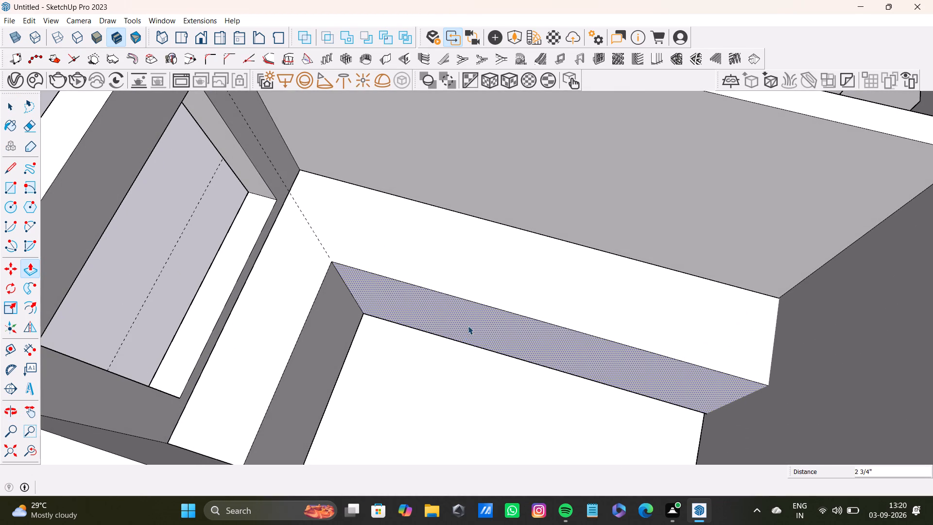
# Select all connected geometry of the tall L-shaped block and make it a group.
pyautogui.scroll(-4, 464, 325)
pyautogui.moveTo(493, 345); pyautogui.dragTo(330, 355, button='middle')
pyautogui.scroll(8, 339, 270)
pyautogui.moveTo(370, 280); pyautogui.dragTo(356, 283, button='middle')
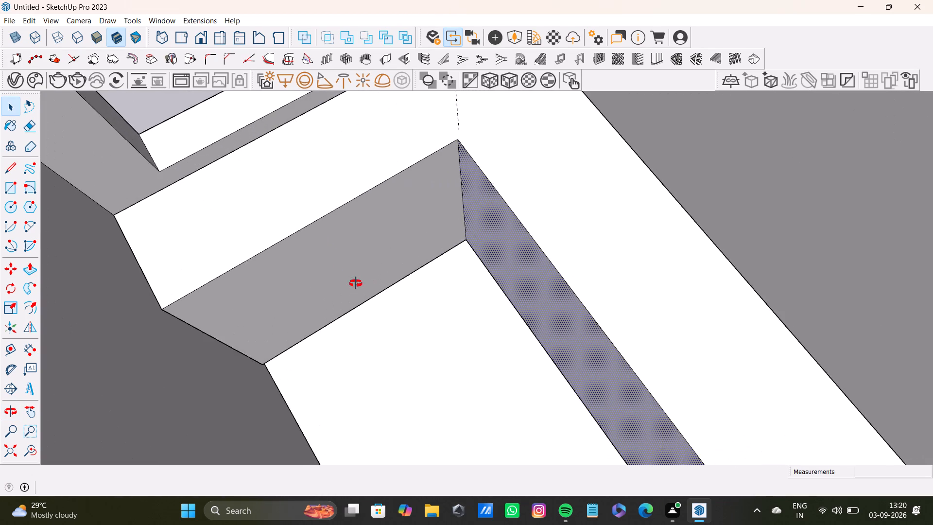
pyautogui.moveTo(356, 283); pyautogui.dragTo(340, 294, button='middle')
pyautogui.press('space')
pyautogui.tripleClick(354, 244)
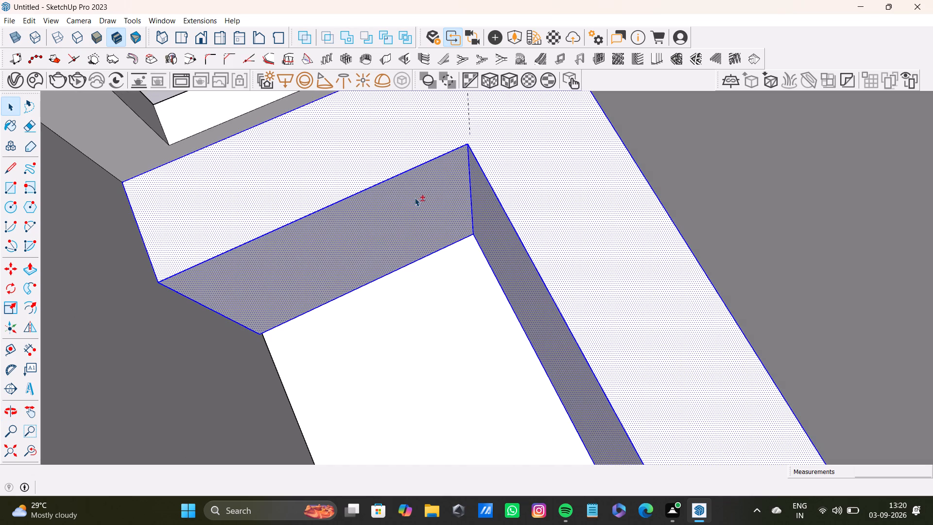
pyautogui.keyDown('shift'); pyautogui.rightClick(415, 197); pyautogui.keyUp('shift')
pyautogui.keyDown('shift'); pyautogui.rightClick(415, 197); pyautogui.keyUp('shift')
pyautogui.keyDown('shift'); pyautogui.rightClick(415, 197); pyautogui.keyUp('shift')
pyautogui.keyDown('shift'); pyautogui.click(450, 290); pyautogui.keyUp('shift')
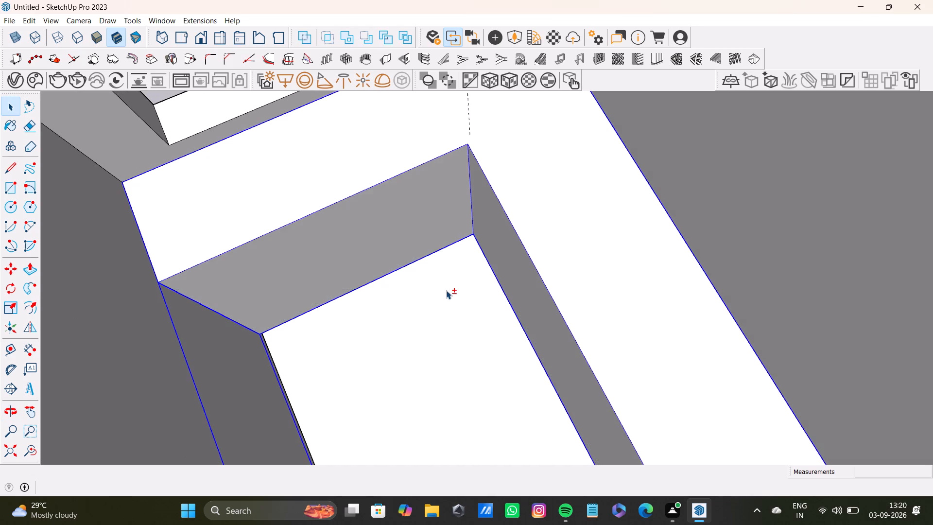
pyautogui.press('space')
pyautogui.click(440, 325)
# Open the walls group and Push/Pull the sill of the window above the L-shaped block up about 1' 7 3/4".
pyautogui.scroll(-4, 417, 353)
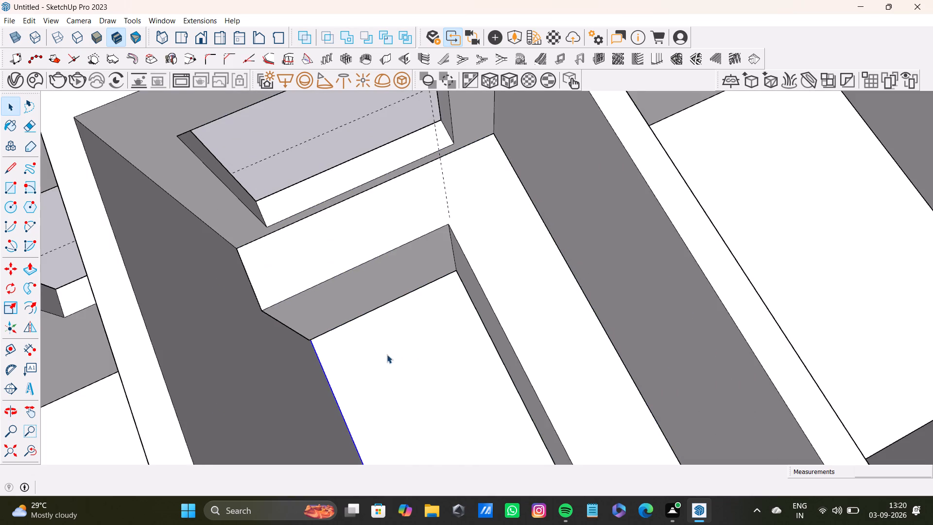
pyautogui.moveTo(385, 354); pyautogui.dragTo(489, 332, button='middle')
pyautogui.scroll(-1, 488, 333)
pyautogui.scroll(3, 478, 330)
pyautogui.scroll(-7, 478, 330)
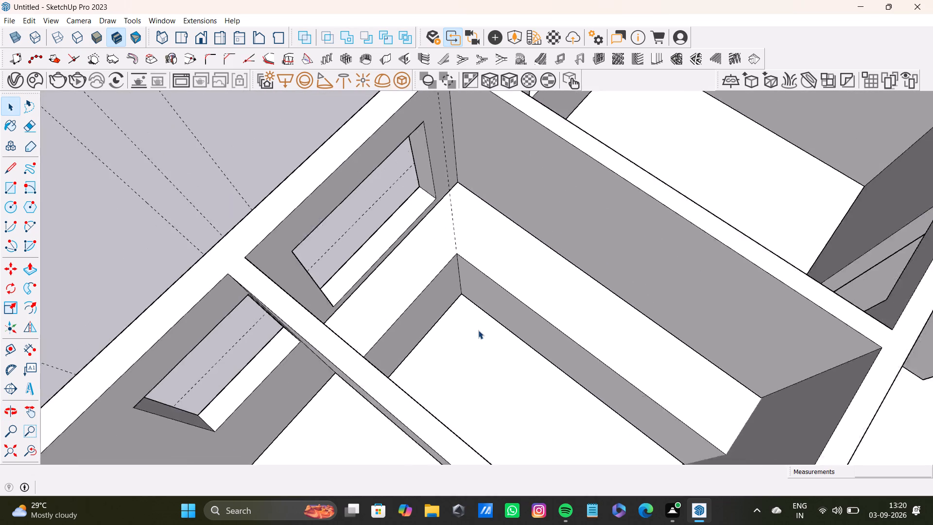
pyautogui.scroll(-2, 478, 330)
pyautogui.keyDown('shift'); pyautogui.moveTo(478, 332); pyautogui.dragTo(436, 371, button='middle'); pyautogui.keyUp('shift')
pyautogui.scroll(5, 362, 323)
pyautogui.moveTo(389, 320); pyautogui.dragTo(290, 284, button='middle')
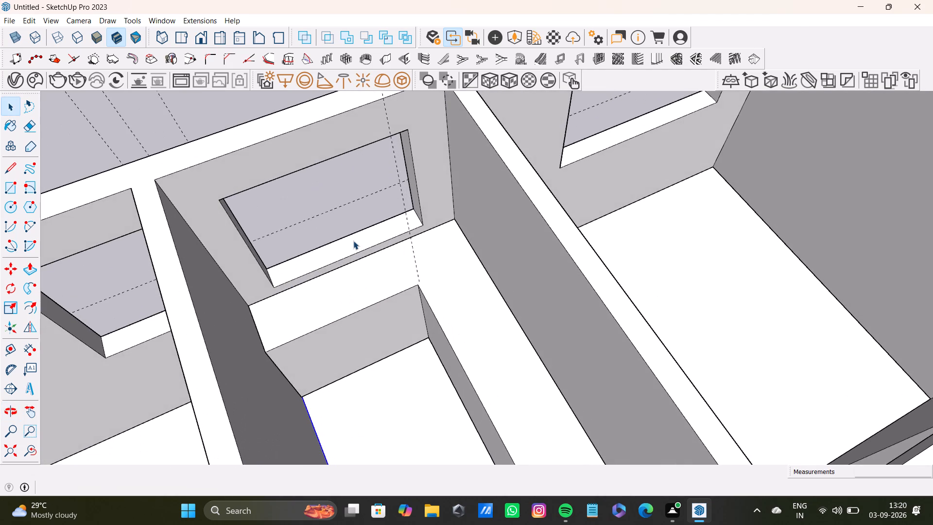
pyautogui.scroll(4, 353, 241)
pyautogui.moveTo(365, 239); pyautogui.dragTo(326, 231, button='middle')
pyautogui.tripleClick(372, 220)
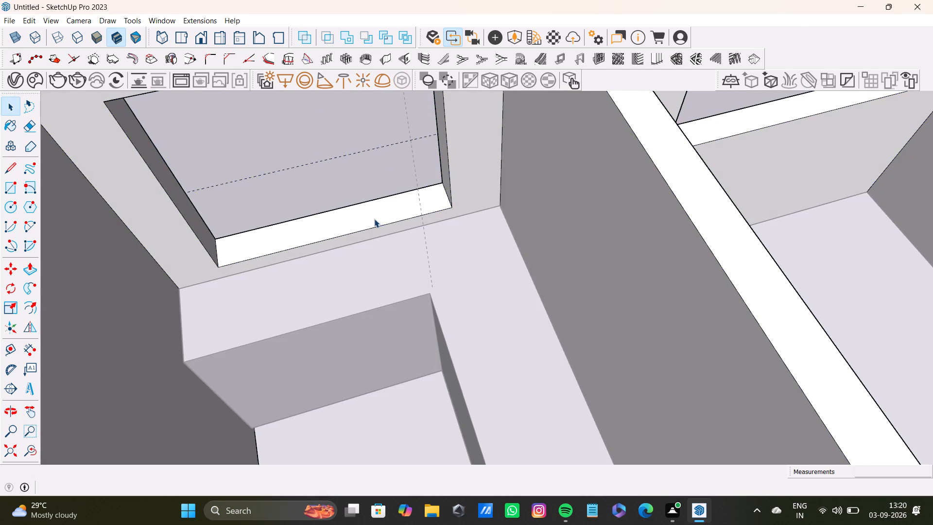
pyautogui.click(377, 222)
pyautogui.press('0')
pyautogui.moveTo(380, 217); pyautogui.dragTo(377, 199)
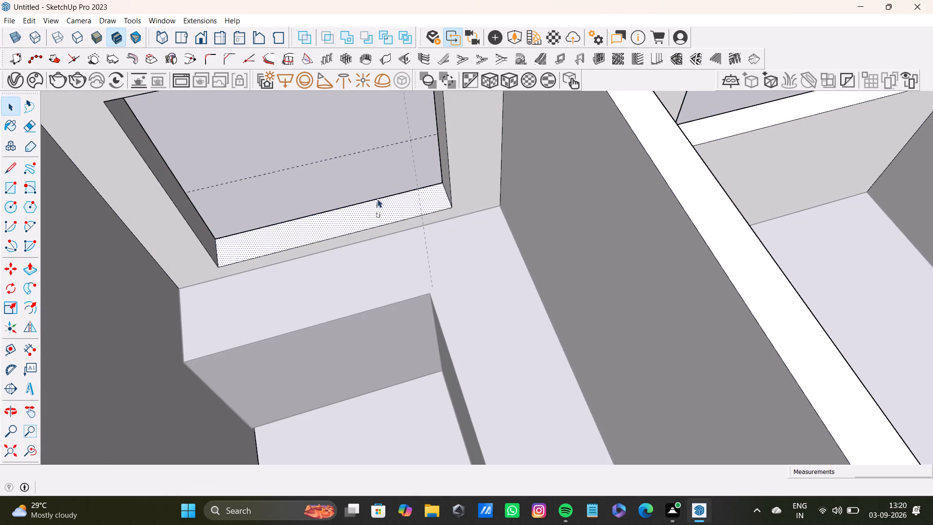
pyautogui.moveTo(377, 199); pyautogui.dragTo(376, 195)
pyautogui.press('p')
pyautogui.moveTo(380, 209); pyautogui.dragTo(346, 140)
pyautogui.press('space')
pyautogui.press('p')
pyautogui.moveTo(357, 211); pyautogui.dragTo(329, 154)
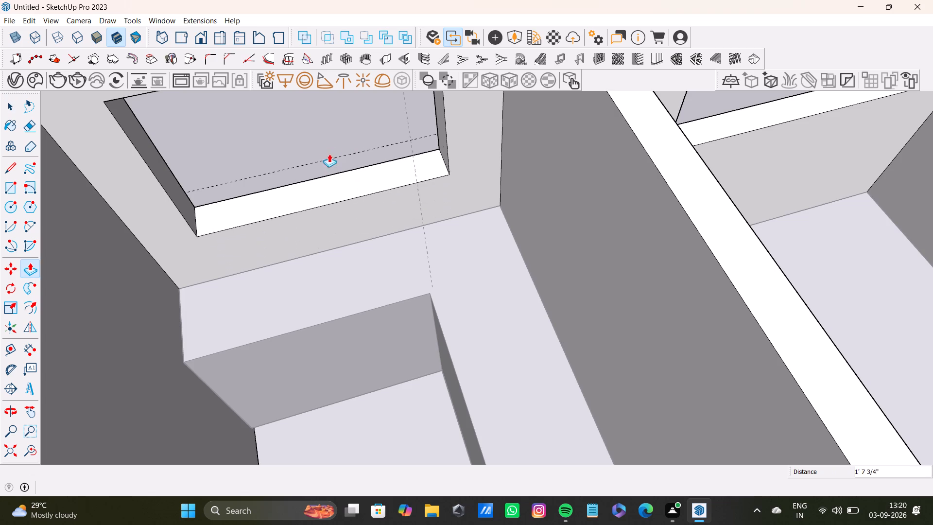
# Push/Pull the sill of the window above the L-shaped block slightly further up and close the walls group.
pyautogui.moveTo(329, 154); pyautogui.dragTo(330, 136)
pyautogui.press('space')
pyautogui.scroll(-4, 311, 143)
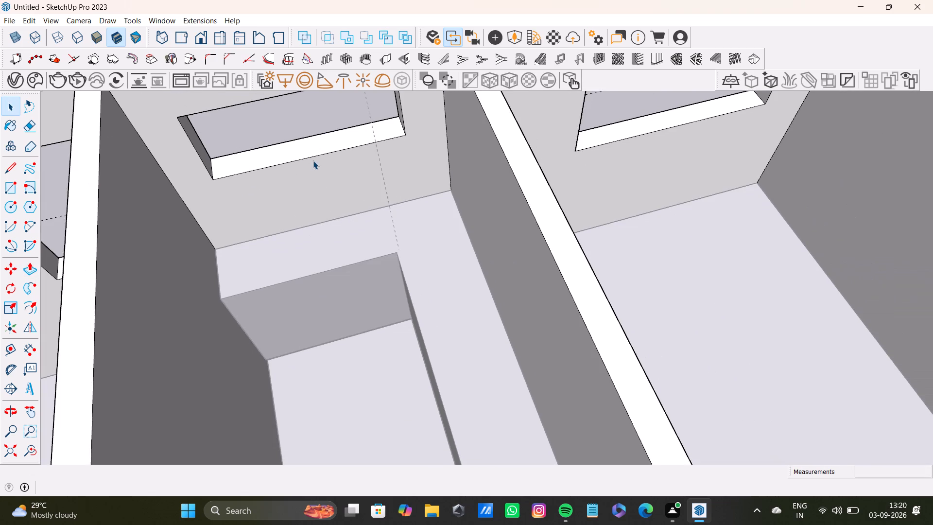
pyautogui.keyDown('shift'); pyautogui.moveTo(314, 162); pyautogui.dragTo(351, 283, button='middle'); pyautogui.keyUp('shift')
pyautogui.moveTo(367, 283); pyautogui.dragTo(395, 262, button='middle')
pyautogui.scroll(-9, 395, 264)
pyautogui.moveTo(394, 276); pyautogui.dragTo(555, 310, button='middle')
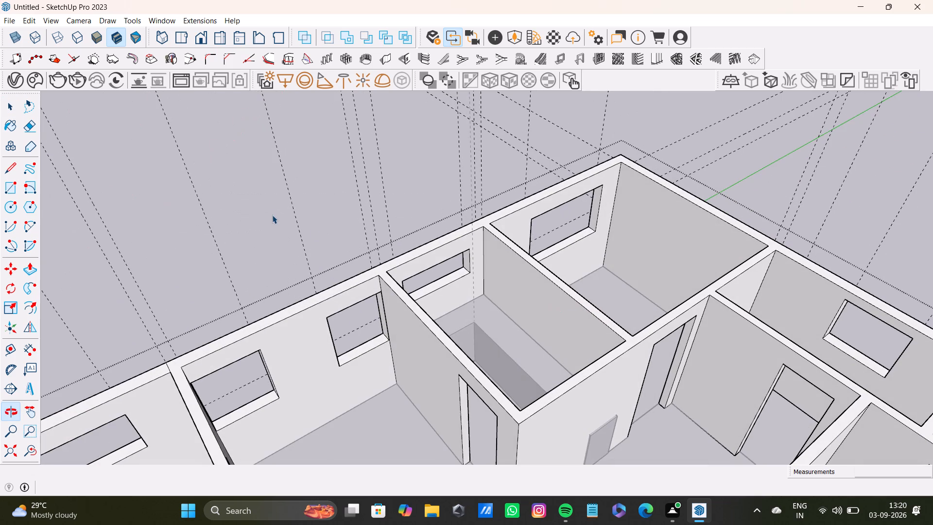
pyautogui.click(270, 208)
pyautogui.scroll(2, 466, 262)
pyautogui.click(418, 197)
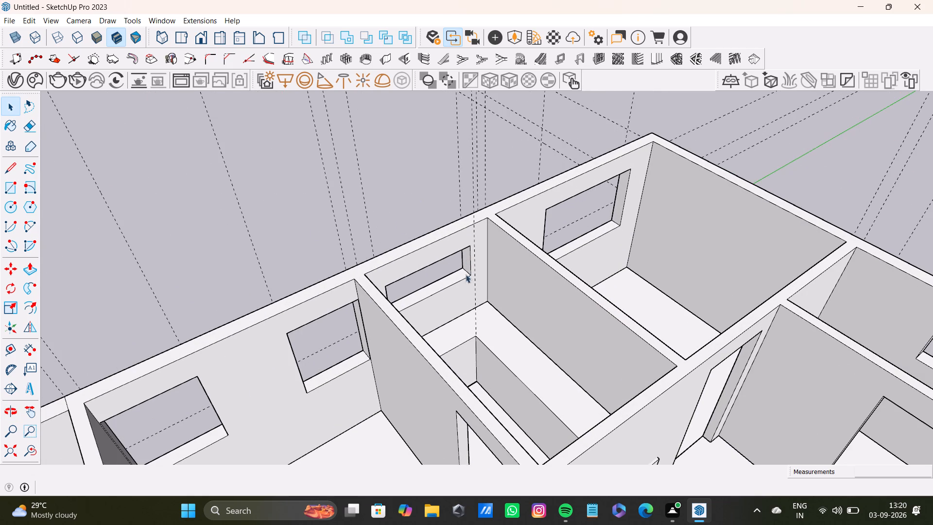
# Open the walls group, select all connected wall geometry, hide it and close the group.
pyautogui.moveTo(475, 307); pyautogui.dragTo(524, 233, button='middle')
pyautogui.scroll(5, 548, 325)
pyautogui.moveTo(548, 320); pyautogui.dragTo(549, 335, button='middle')
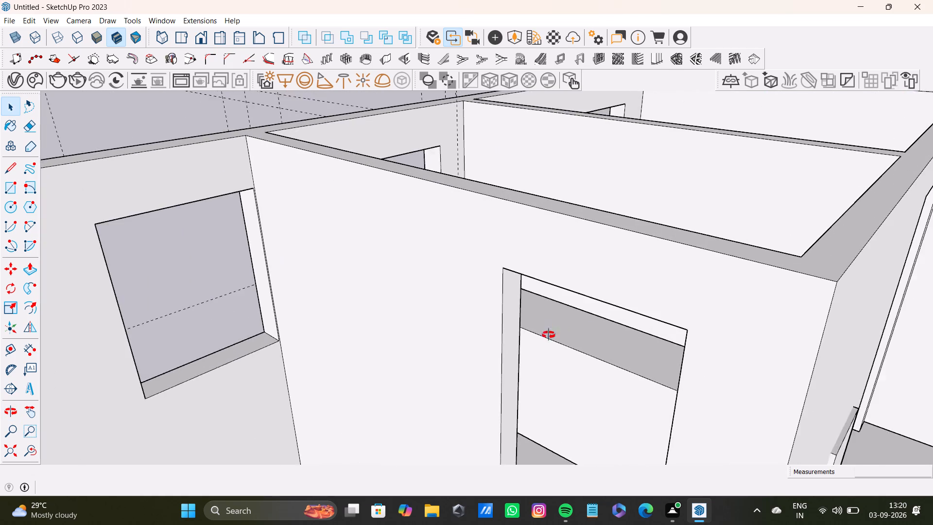
pyautogui.moveTo(549, 335); pyautogui.dragTo(536, 453, button='middle')
pyautogui.scroll(-4, 513, 407)
pyautogui.keyDown('shift'); pyautogui.moveTo(501, 390); pyautogui.dragTo(431, 301, button='middle'); pyautogui.keyUp('shift')
pyautogui.tripleClick(495, 255)
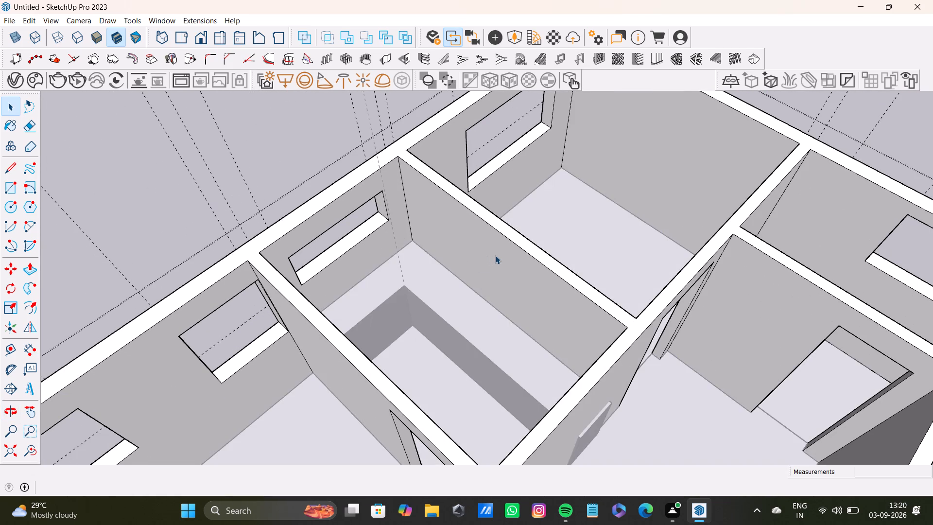
pyautogui.click(495, 255)
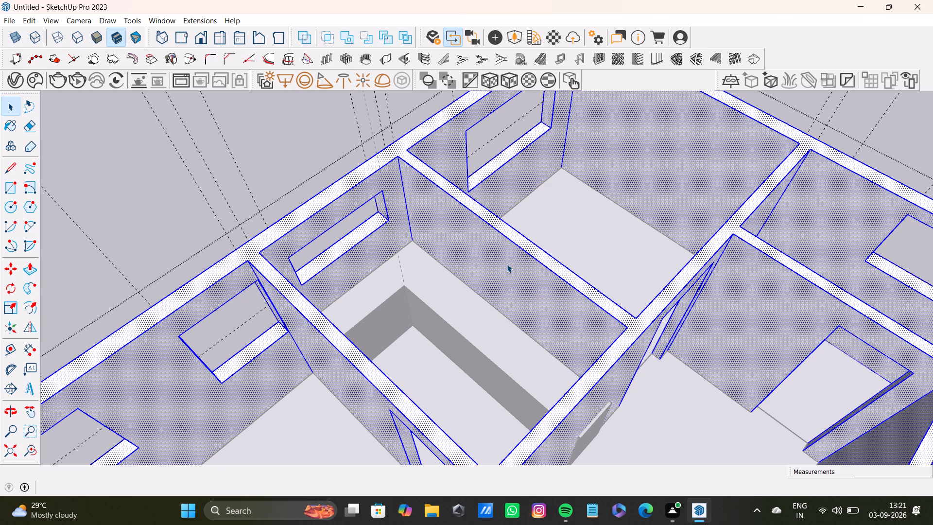
pyautogui.rightClick(507, 264)
pyautogui.rightClick(507, 264)
pyautogui.rightClick(507, 264)
pyautogui.rightClick(507, 264)
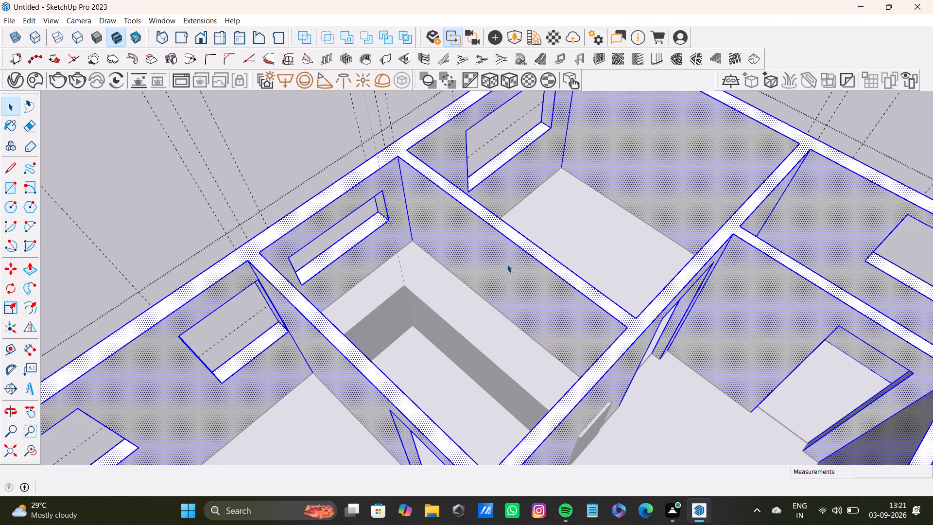
pyautogui.rightClick(507, 264)
pyautogui.rightClick(507, 264)
pyautogui.rightClick(507, 264)
pyautogui.click(525, 297)
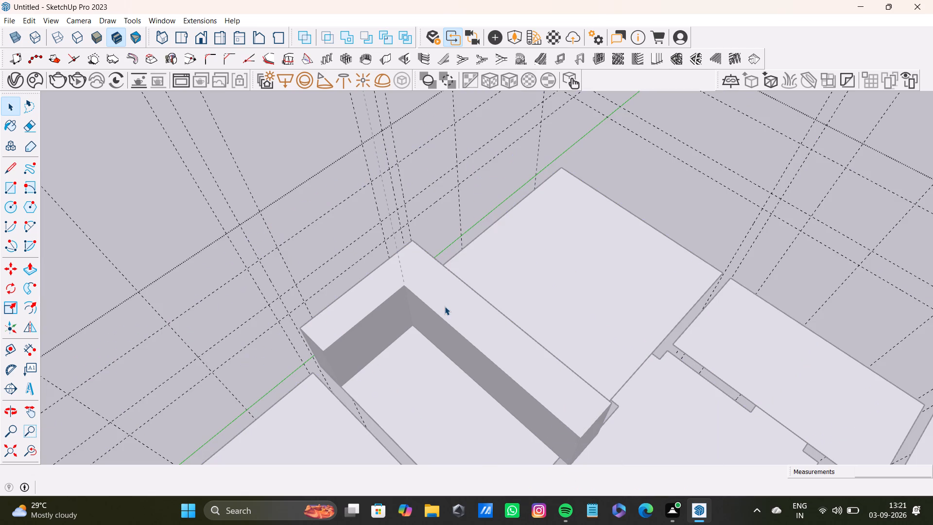
pyautogui.click(281, 142)
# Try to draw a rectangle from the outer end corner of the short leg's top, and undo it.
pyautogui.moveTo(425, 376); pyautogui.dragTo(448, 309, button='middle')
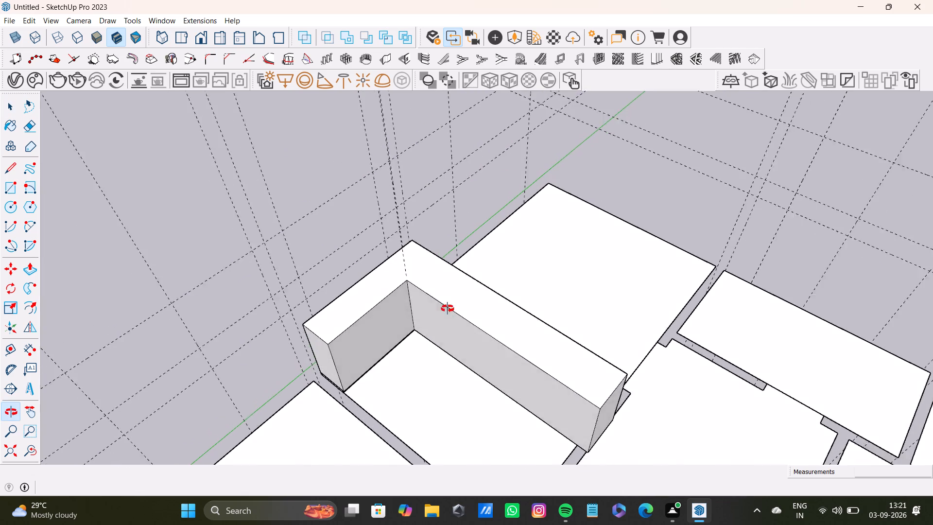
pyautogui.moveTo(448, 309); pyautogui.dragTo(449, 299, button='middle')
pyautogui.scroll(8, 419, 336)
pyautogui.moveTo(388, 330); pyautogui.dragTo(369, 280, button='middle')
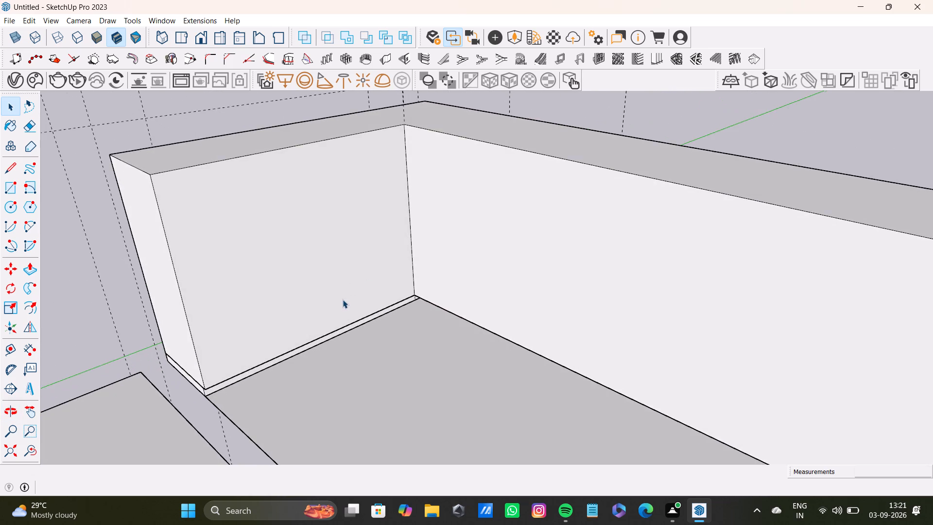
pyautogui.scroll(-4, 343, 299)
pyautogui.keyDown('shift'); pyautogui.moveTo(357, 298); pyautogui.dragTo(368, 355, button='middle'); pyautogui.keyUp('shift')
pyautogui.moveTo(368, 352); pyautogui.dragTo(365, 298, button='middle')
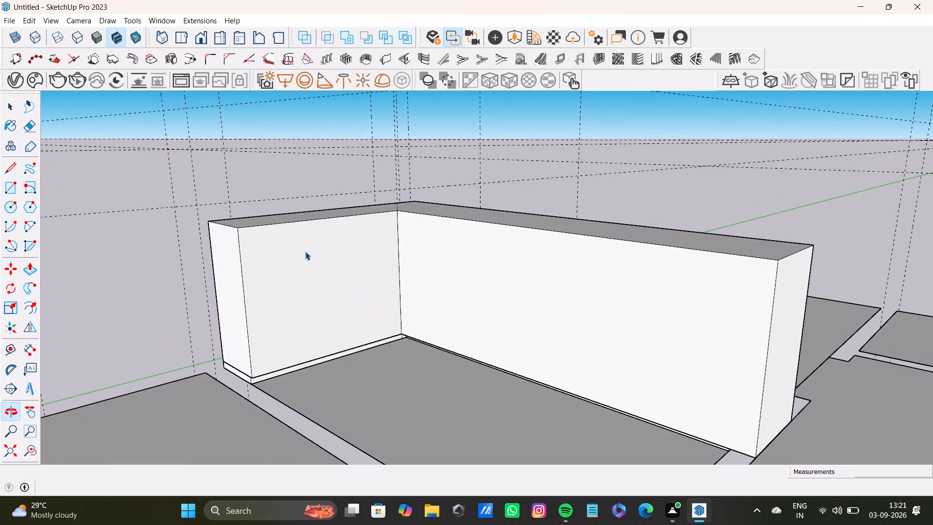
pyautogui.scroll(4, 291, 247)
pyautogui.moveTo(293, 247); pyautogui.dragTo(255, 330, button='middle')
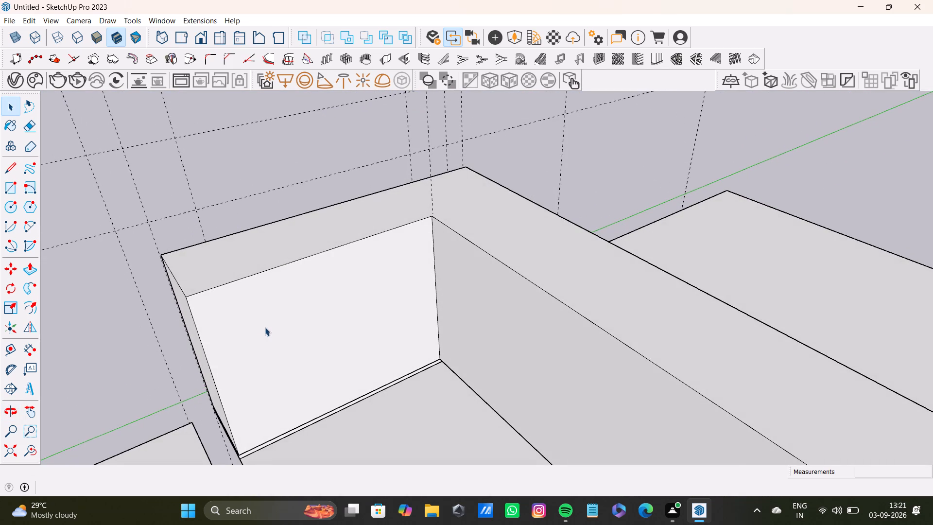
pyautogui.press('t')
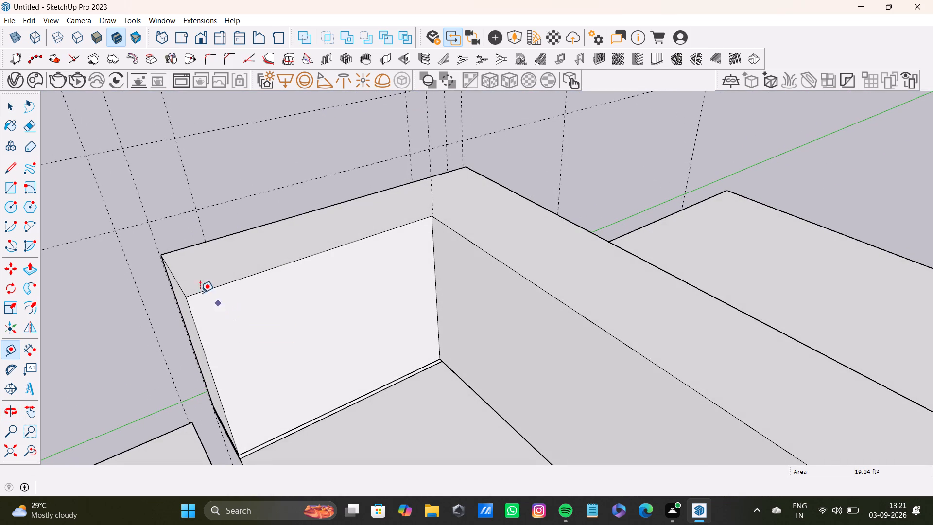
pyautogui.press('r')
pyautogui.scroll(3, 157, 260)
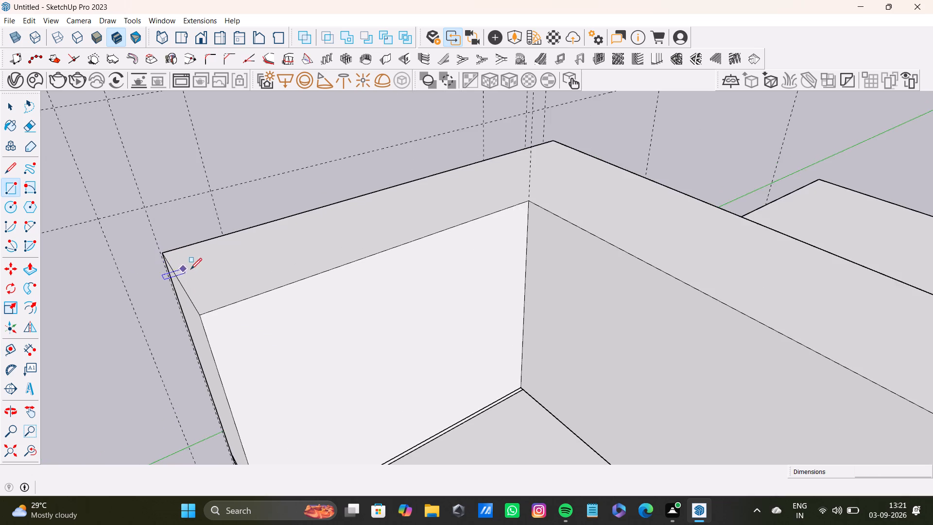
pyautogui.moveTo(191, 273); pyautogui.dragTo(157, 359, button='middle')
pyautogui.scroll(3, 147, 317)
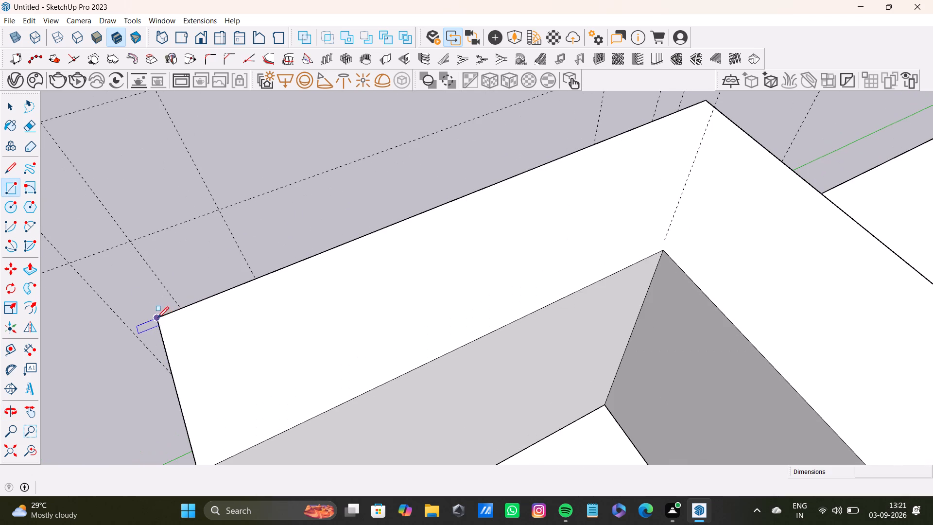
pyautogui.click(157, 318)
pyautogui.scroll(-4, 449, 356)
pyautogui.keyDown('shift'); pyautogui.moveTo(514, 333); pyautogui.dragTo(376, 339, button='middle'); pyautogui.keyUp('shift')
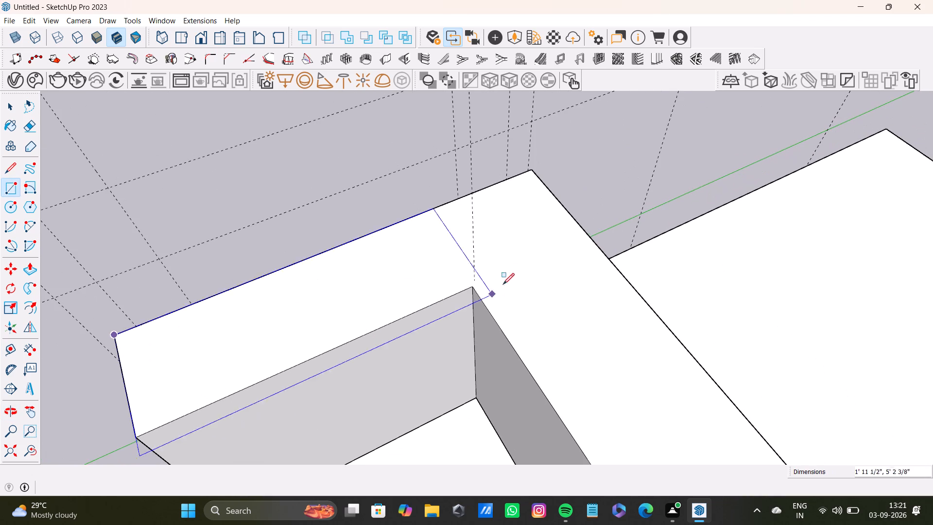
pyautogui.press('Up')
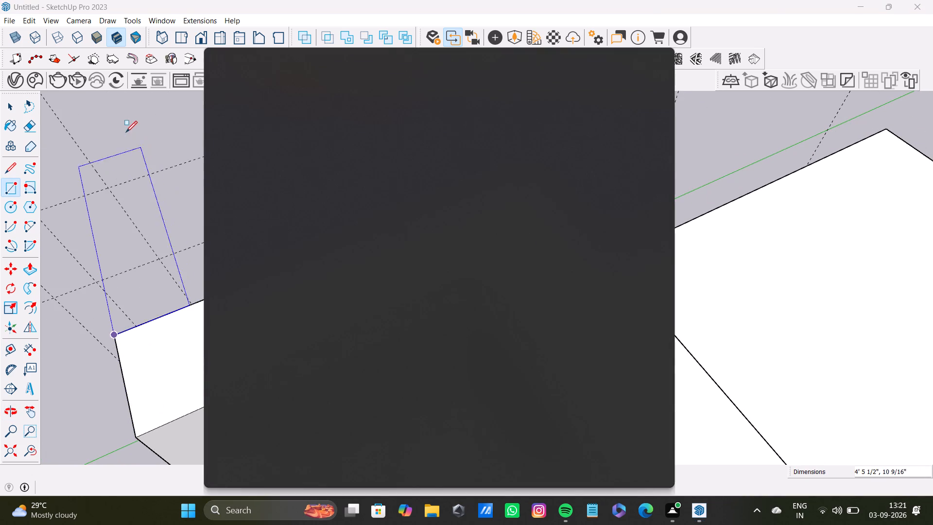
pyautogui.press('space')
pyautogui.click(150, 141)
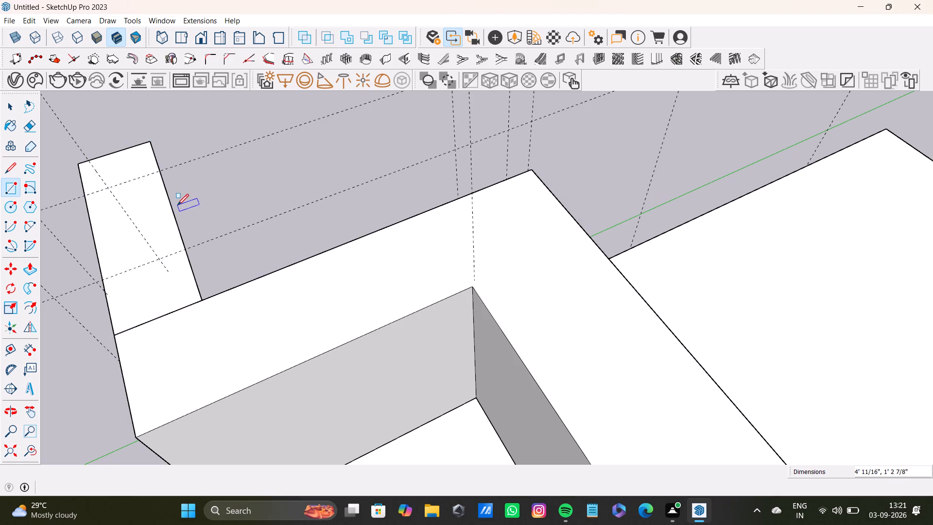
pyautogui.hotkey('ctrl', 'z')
# Draw a horizontal rectangle about 1' 8 13/16" by 7' over the top of the L-shaped block's short leg.
pyautogui.press('r')
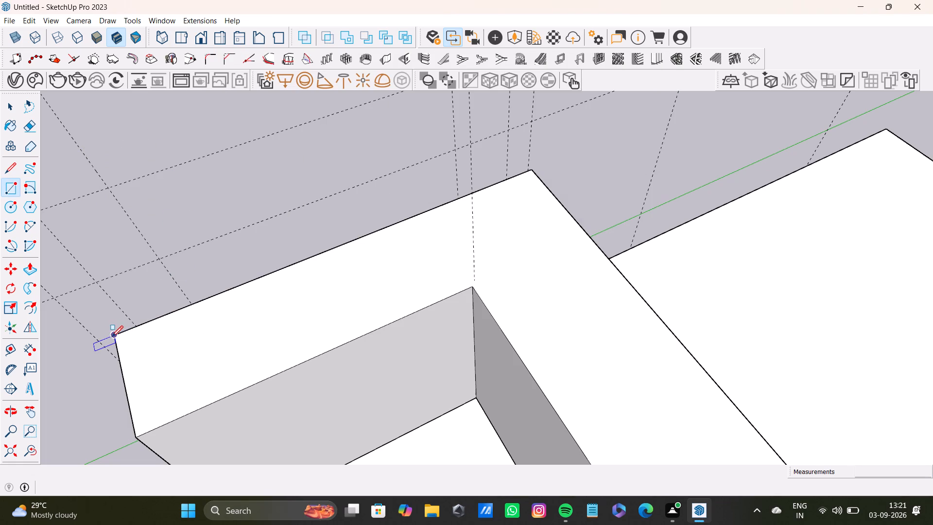
pyautogui.click(112, 337)
pyautogui.press('Up')
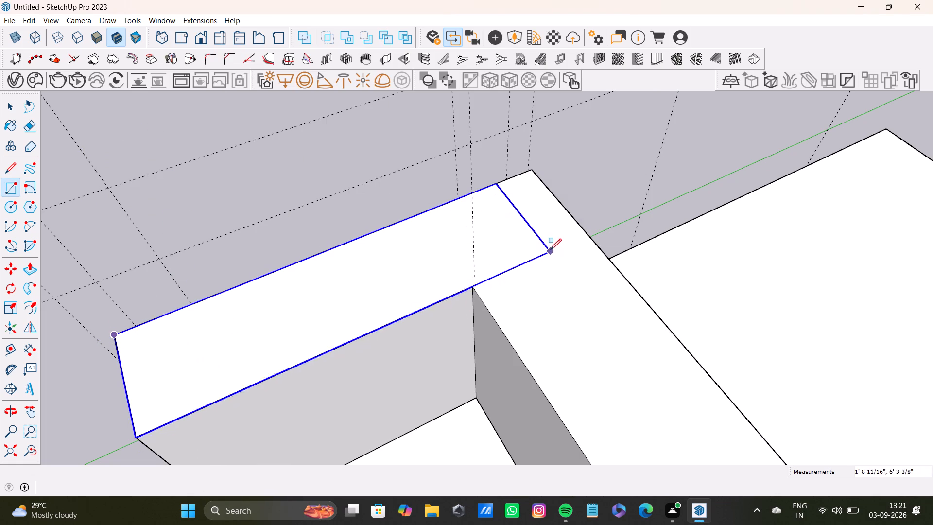
pyautogui.click(591, 231)
pyautogui.press('space')
# Push/Pull the new rectangle up about 1 3/4" to form a slab on the short leg.
pyautogui.click(524, 240)
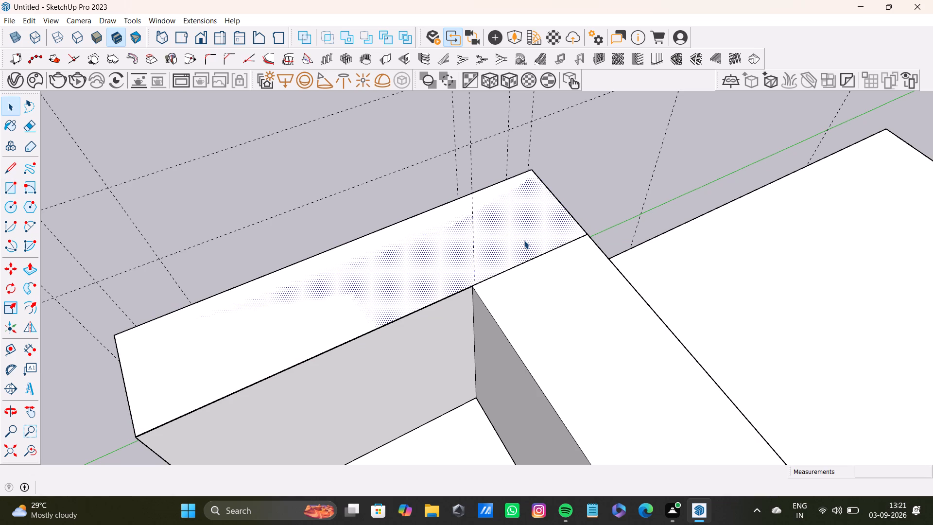
pyautogui.press('p')
pyautogui.moveTo(524, 240); pyautogui.dragTo(519, 234)
pyautogui.press('space')
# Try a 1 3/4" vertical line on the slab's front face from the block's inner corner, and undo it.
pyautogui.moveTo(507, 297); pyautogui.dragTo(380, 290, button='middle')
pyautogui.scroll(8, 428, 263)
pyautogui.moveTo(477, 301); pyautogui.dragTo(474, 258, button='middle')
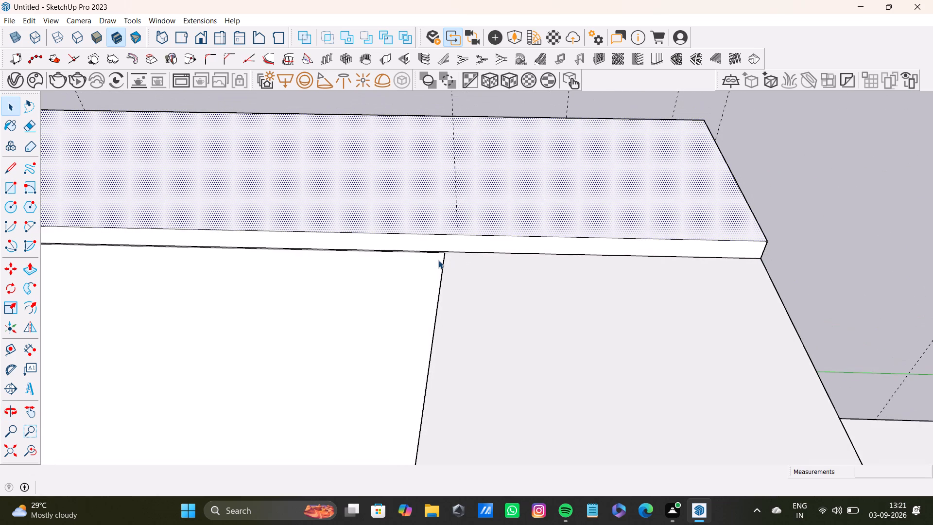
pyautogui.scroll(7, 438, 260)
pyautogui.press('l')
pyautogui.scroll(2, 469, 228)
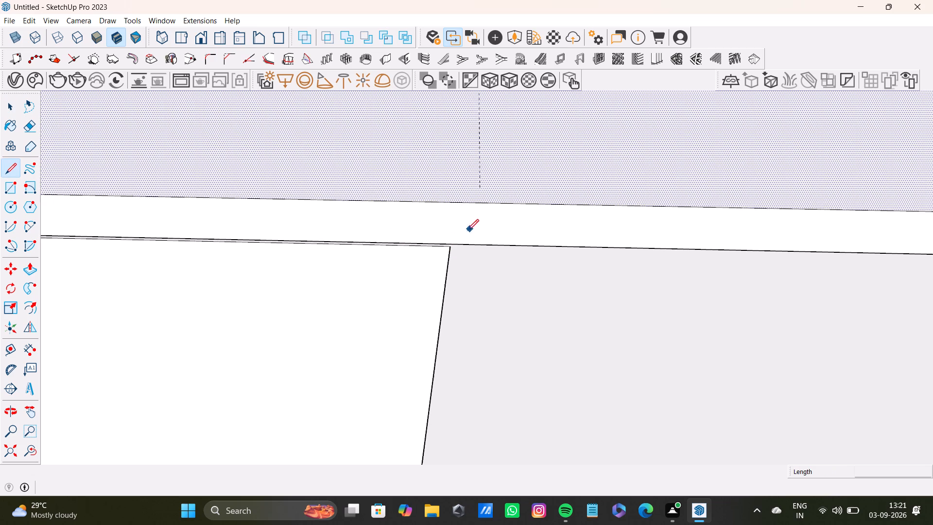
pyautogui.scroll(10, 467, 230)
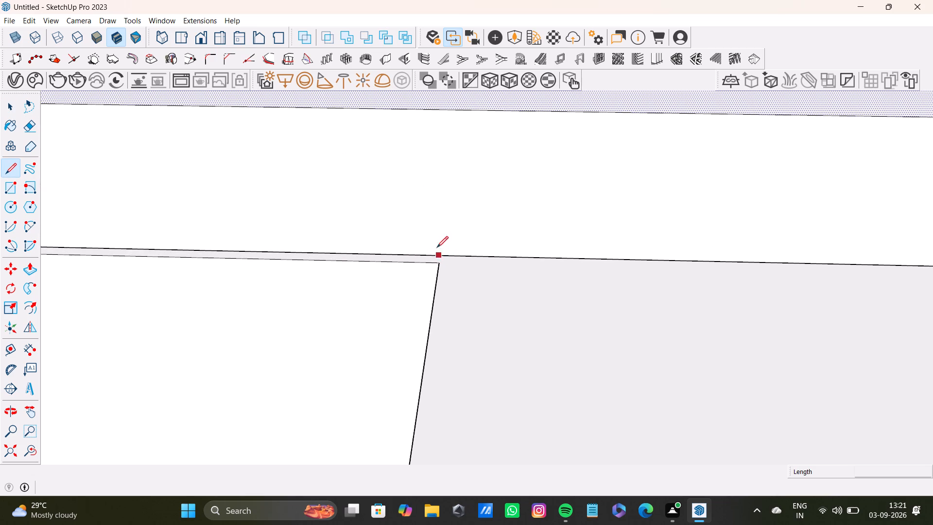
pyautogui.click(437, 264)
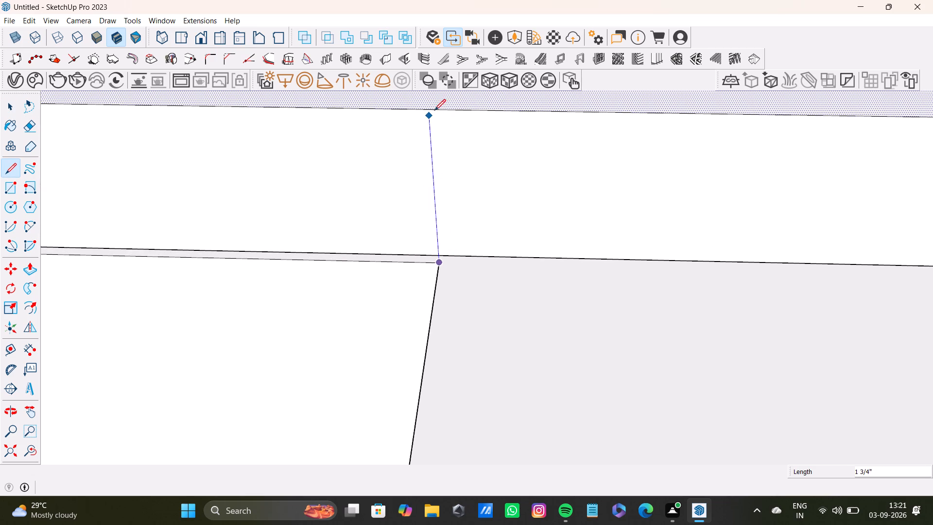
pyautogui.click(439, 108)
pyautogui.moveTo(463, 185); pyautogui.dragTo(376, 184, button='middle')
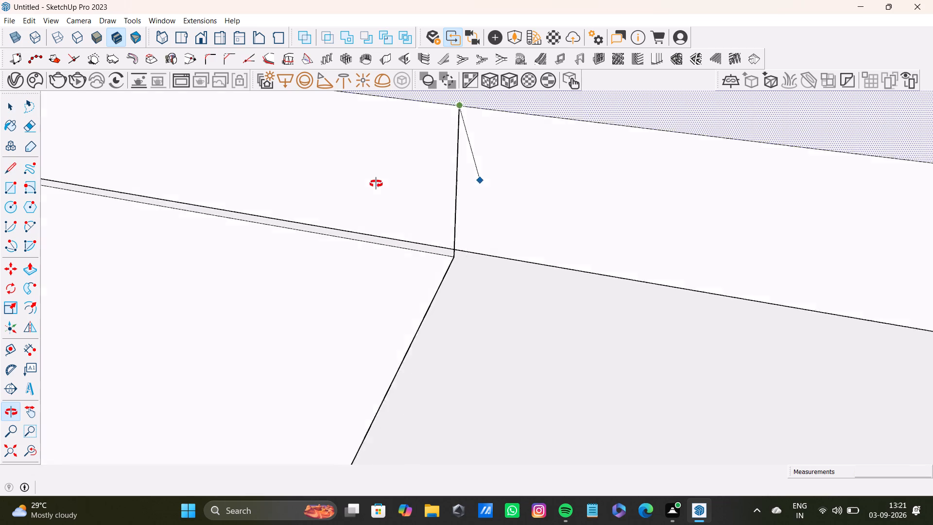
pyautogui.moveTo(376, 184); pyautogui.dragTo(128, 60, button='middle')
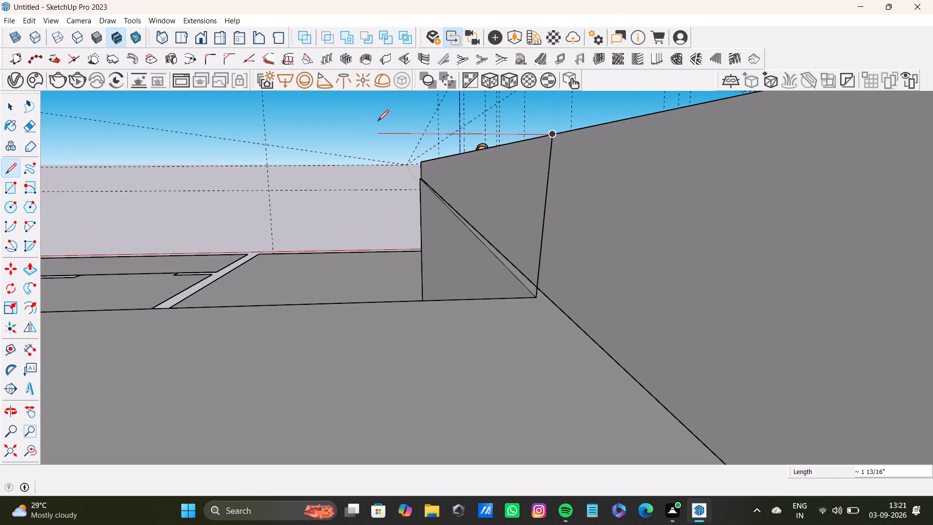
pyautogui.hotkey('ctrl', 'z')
# Push/Pull the slab's front face out 1/8" to meet the face of the short leg below.
pyautogui.press('space')
pyautogui.click(536, 210)
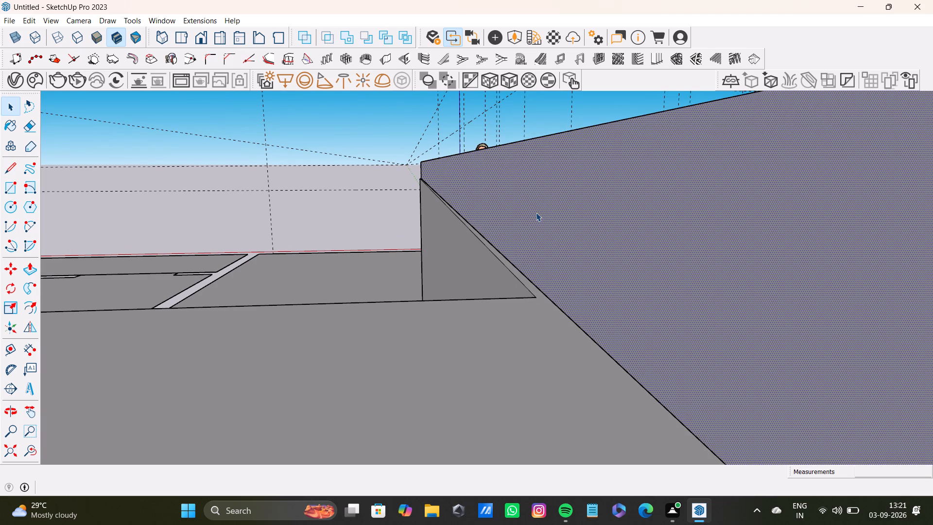
pyautogui.press('p')
pyautogui.moveTo(536, 212); pyautogui.dragTo(524, 213)
pyautogui.press('space')
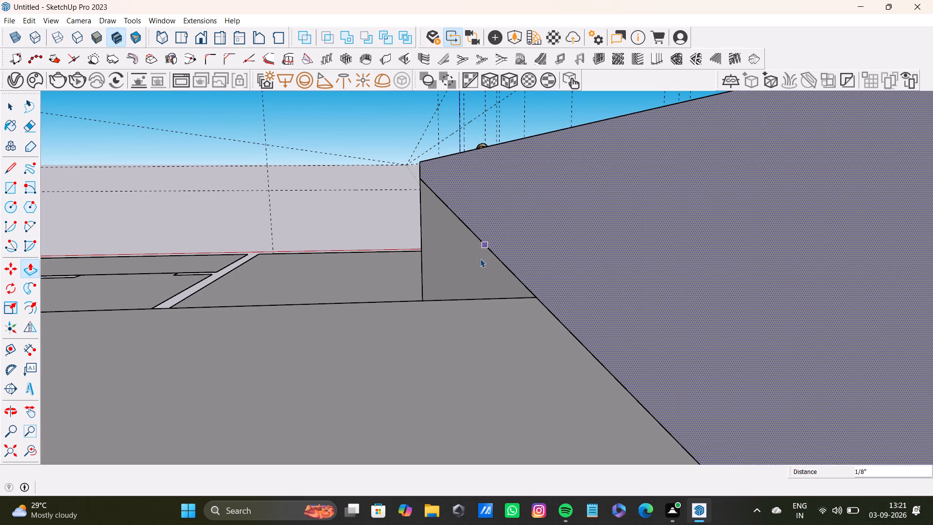
# Draw a 1 3/4" vertical line across the slab's front face, starting at the block's inner corner.
pyautogui.scroll(-4, 480, 266)
pyautogui.moveTo(487, 290); pyautogui.dragTo(660, 295, button='middle')
pyautogui.scroll(4, 518, 261)
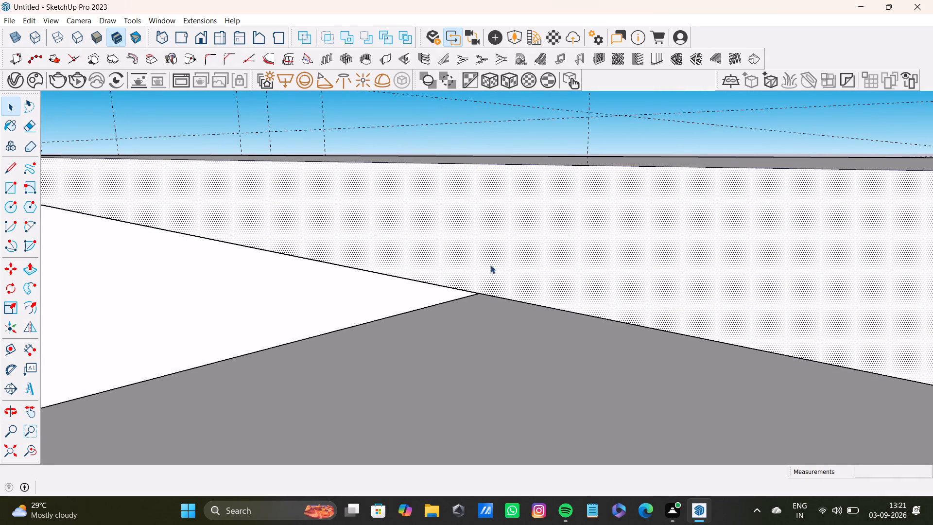
pyautogui.press('l')
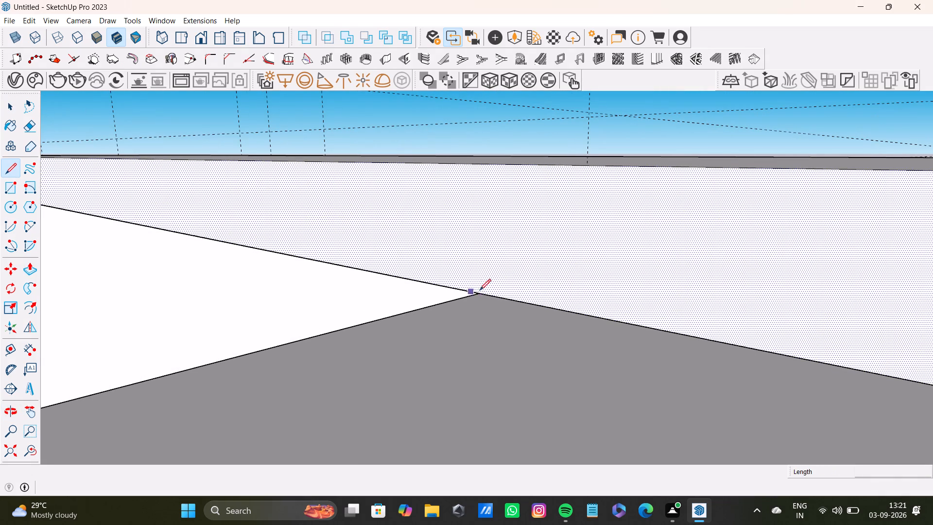
pyautogui.click(479, 293)
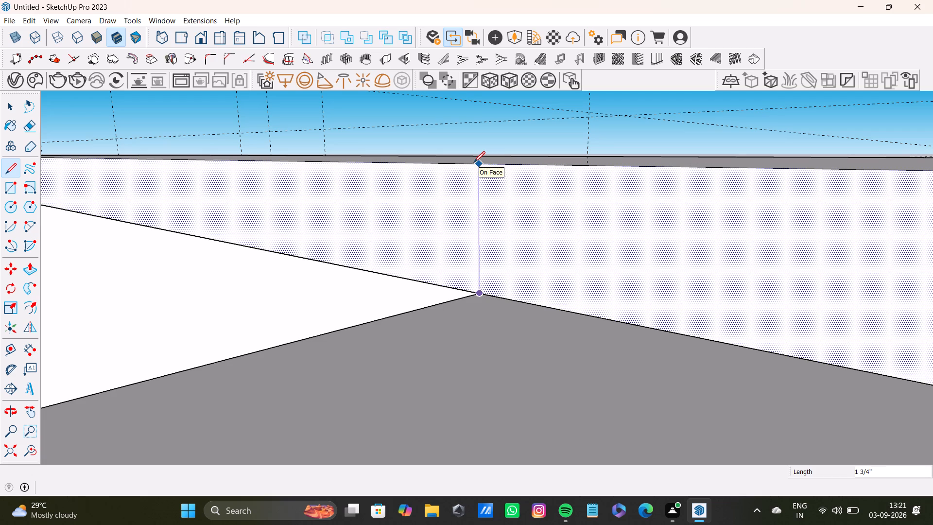
pyautogui.click(474, 162)
pyautogui.scroll(-4, 468, 268)
pyautogui.moveTo(472, 299); pyautogui.dragTo(649, 332, button='middle')
pyautogui.scroll(-5, 525, 281)
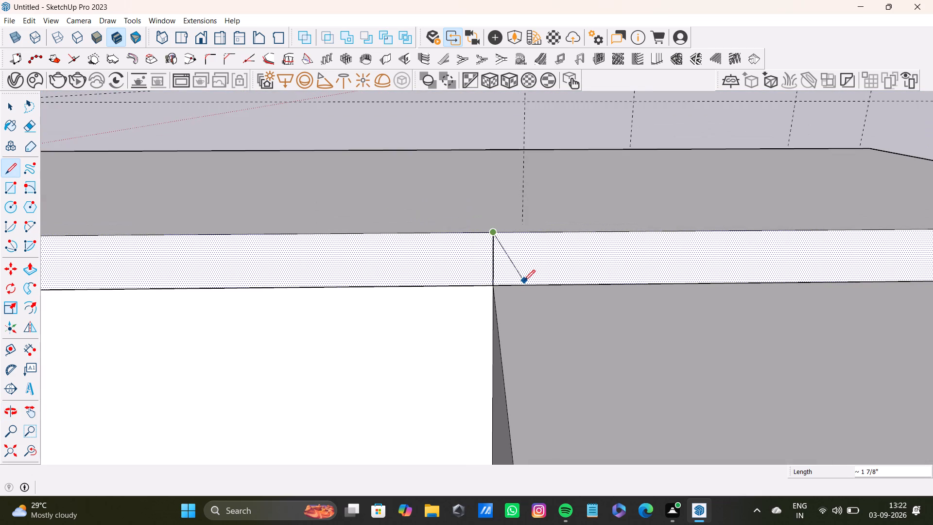
pyautogui.press('space')
# Push/Pull the slab's front face out about 1' 5 3/4" along the long leg.
pyautogui.click(519, 266)
pyautogui.scroll(-13, 504, 274)
pyautogui.moveTo(527, 298); pyautogui.dragTo(486, 261, button='middle')
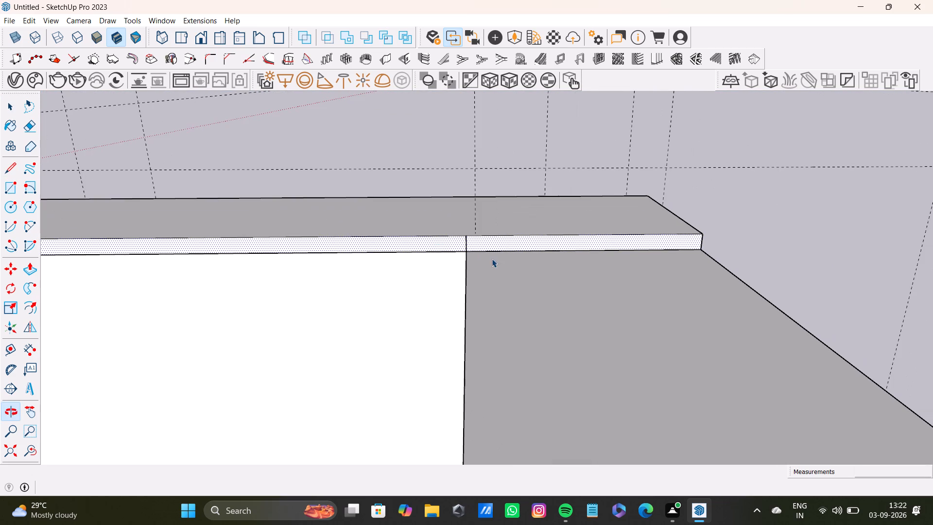
pyautogui.press('p')
pyautogui.moveTo(509, 243); pyautogui.dragTo(543, 277)
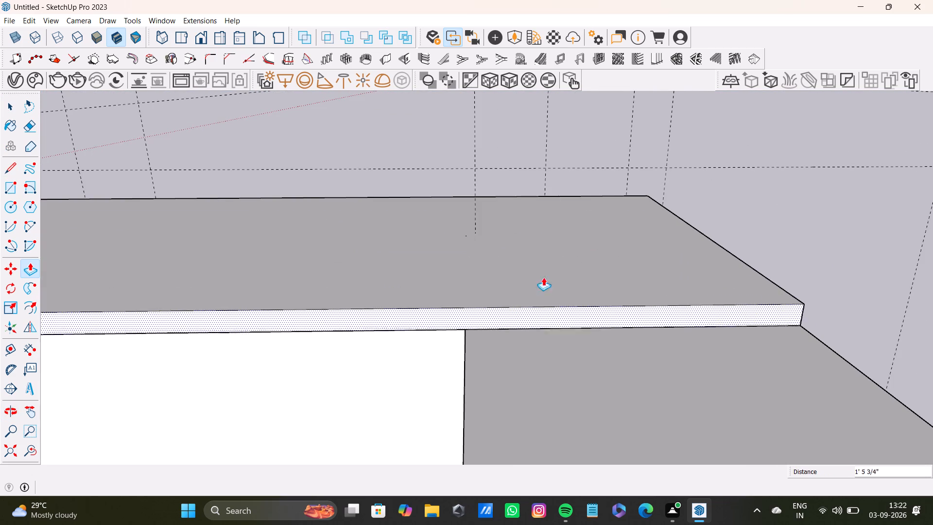
# Undo the slab's push/pull along the long leg and the vertical line on its front face.
pyautogui.moveTo(543, 277); pyautogui.dragTo(515, 241)
pyautogui.hotkey('ctrl', 'z')
pyautogui.scroll(12, 452, 228)
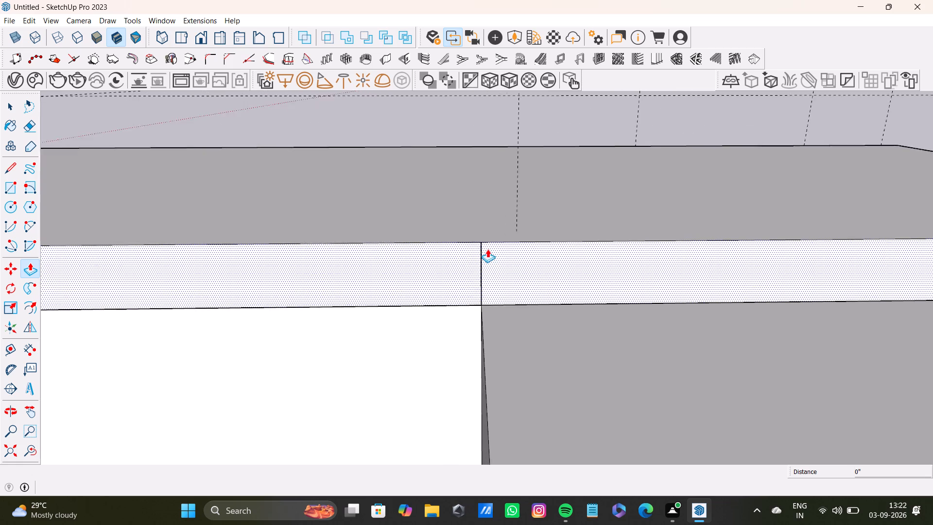
pyautogui.scroll(20, 487, 249)
pyautogui.scroll(6, 487, 249)
pyautogui.scroll(-3, 489, 244)
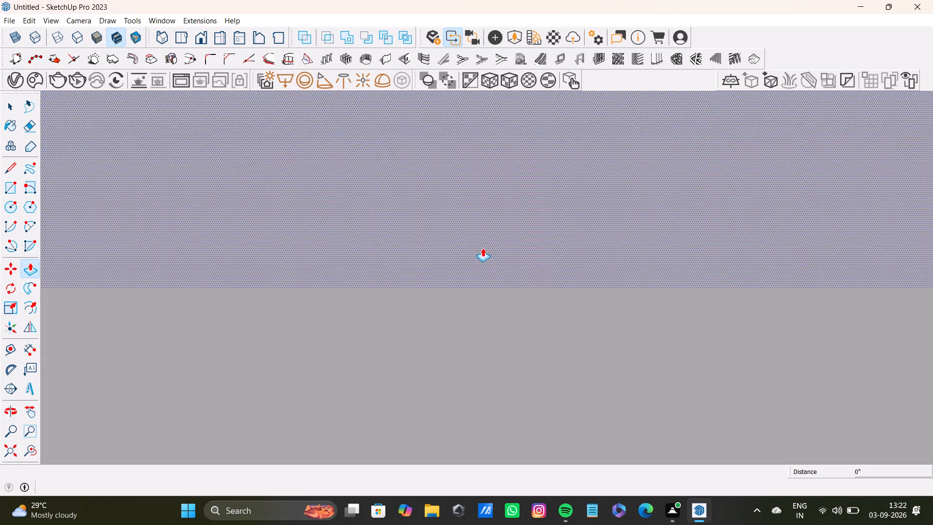
pyautogui.scroll(-17, 483, 248)
pyautogui.hotkey('ctrl', 'z')
pyautogui.scroll(-10, 465, 307)
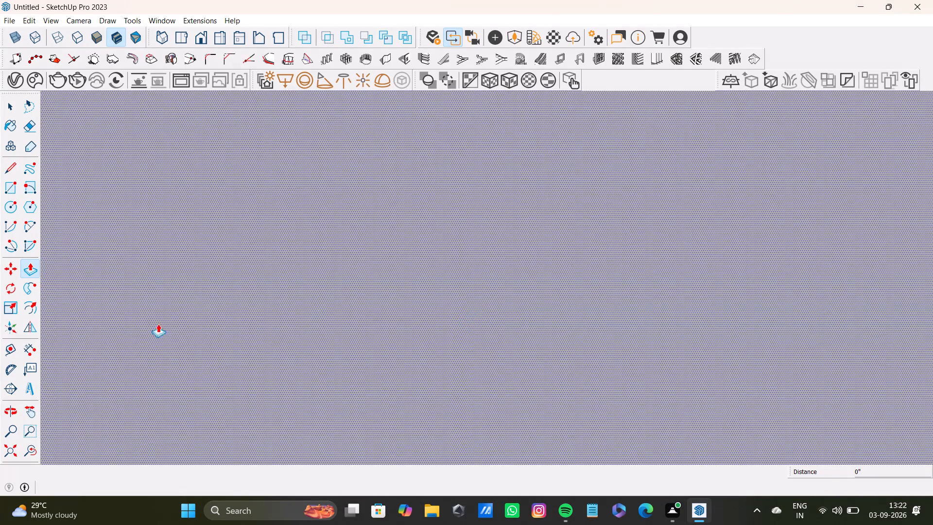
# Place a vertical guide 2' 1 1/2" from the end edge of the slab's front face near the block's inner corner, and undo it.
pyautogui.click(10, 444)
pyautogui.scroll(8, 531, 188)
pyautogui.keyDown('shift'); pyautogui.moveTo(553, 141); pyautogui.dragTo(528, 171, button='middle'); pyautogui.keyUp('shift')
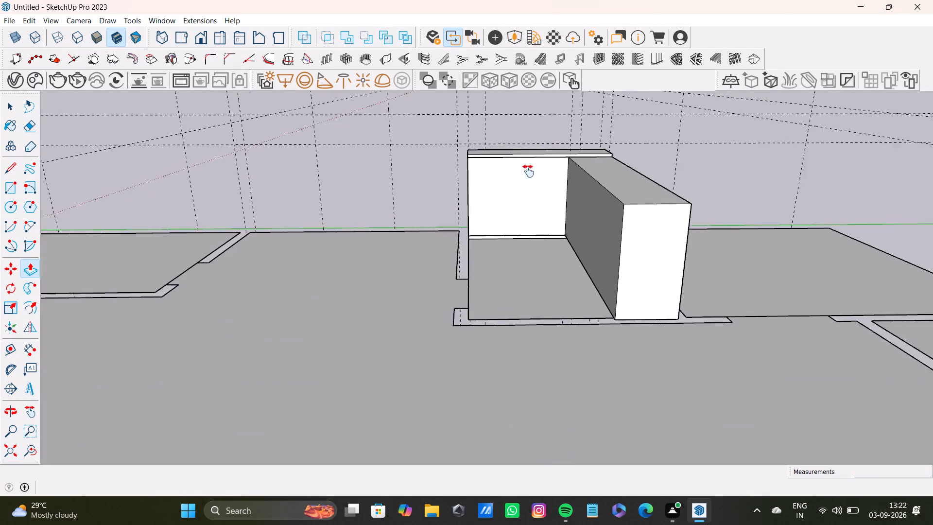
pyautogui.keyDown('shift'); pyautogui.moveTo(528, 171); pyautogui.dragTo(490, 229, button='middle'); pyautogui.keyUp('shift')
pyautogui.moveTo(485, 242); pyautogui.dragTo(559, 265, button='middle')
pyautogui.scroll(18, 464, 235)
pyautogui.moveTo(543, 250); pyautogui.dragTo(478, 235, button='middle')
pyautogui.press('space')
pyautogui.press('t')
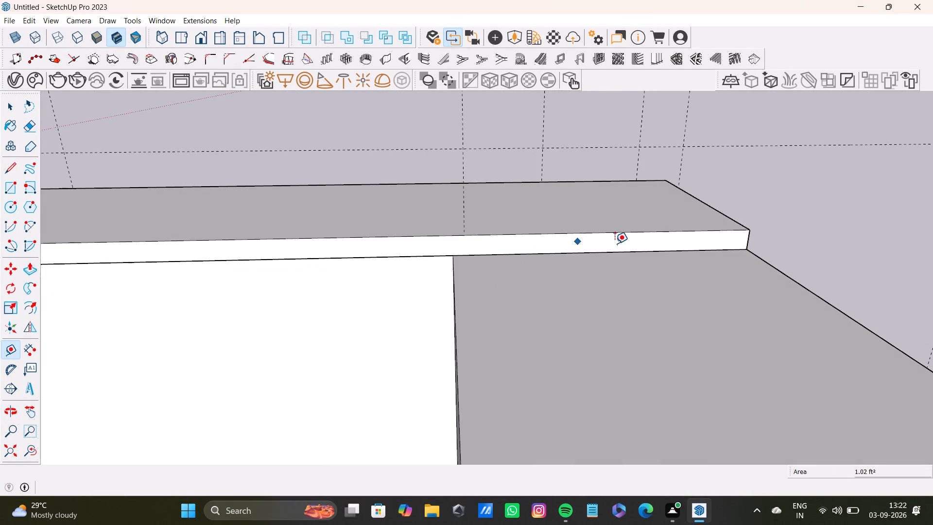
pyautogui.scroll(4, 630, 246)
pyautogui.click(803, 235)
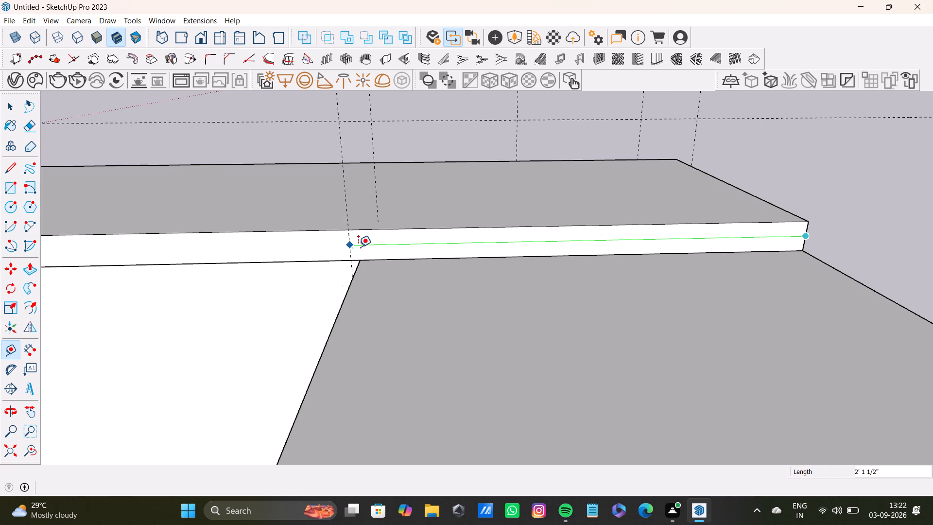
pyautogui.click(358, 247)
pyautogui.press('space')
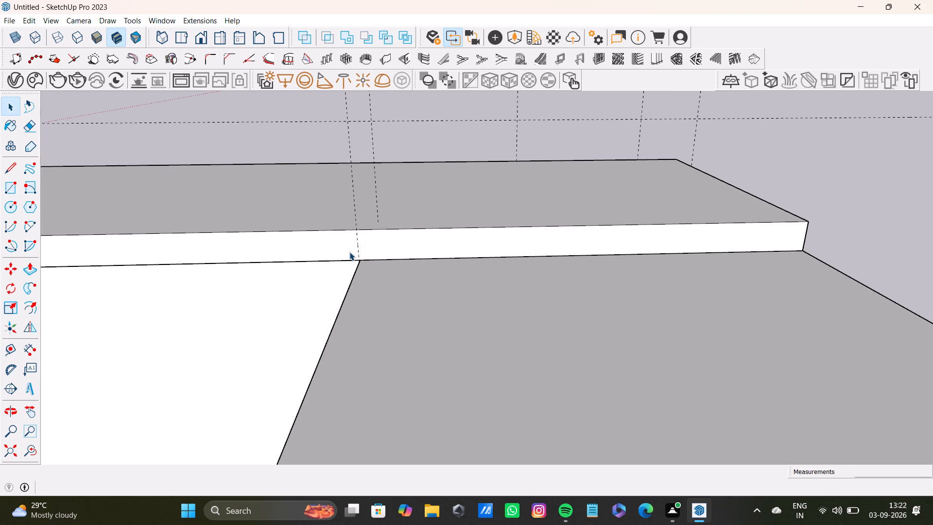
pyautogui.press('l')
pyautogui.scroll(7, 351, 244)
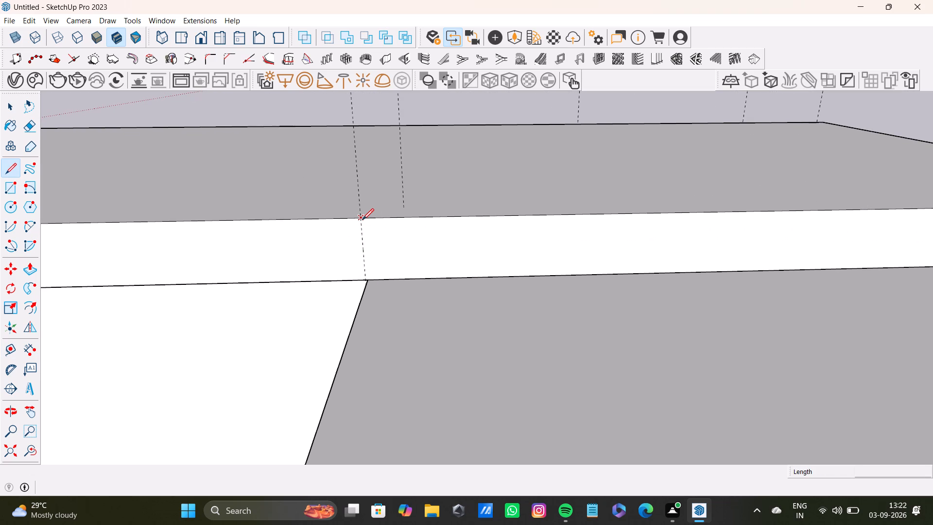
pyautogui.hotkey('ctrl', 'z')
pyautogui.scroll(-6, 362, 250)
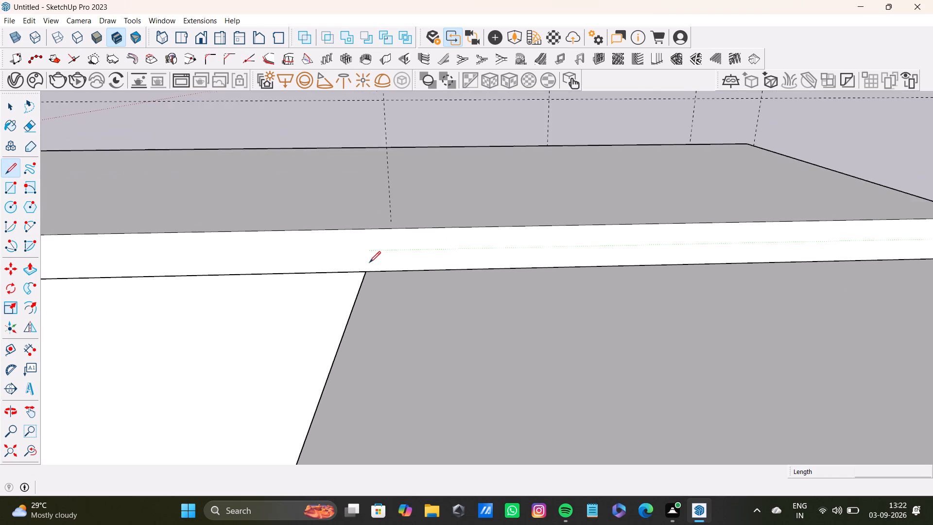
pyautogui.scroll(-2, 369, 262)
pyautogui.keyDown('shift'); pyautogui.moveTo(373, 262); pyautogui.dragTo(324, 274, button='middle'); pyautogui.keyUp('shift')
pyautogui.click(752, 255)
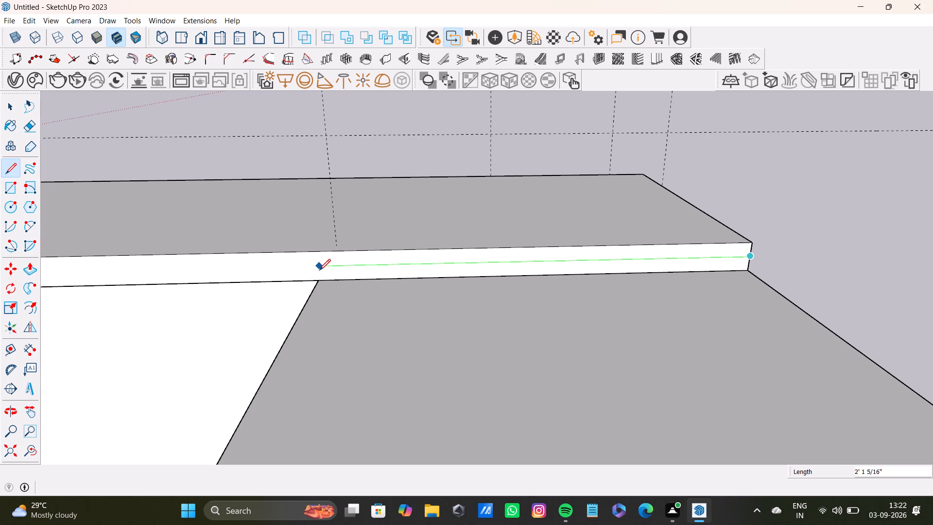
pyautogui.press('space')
# Place a vertical guide about 2' 1 1/2" from the end edge of the slab's front face, near the block's inner corner.
pyautogui.press('t')
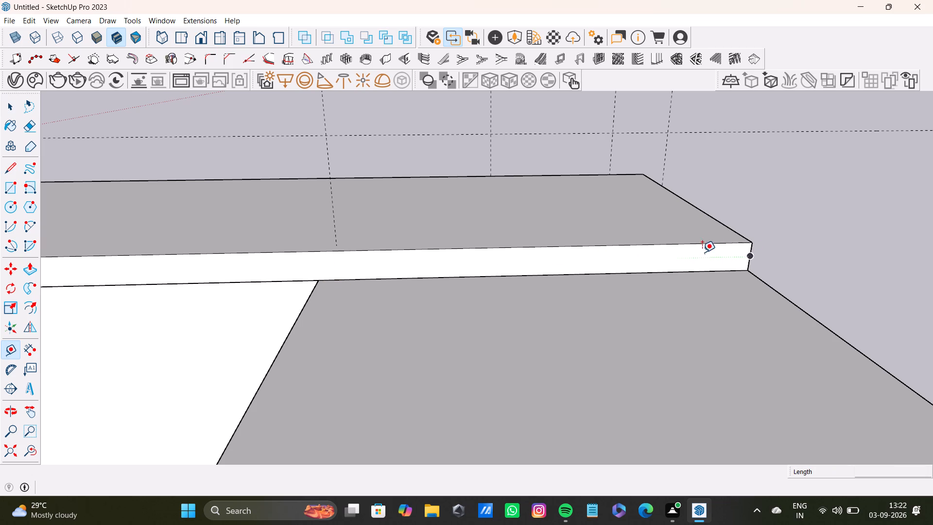
pyautogui.click(748, 255)
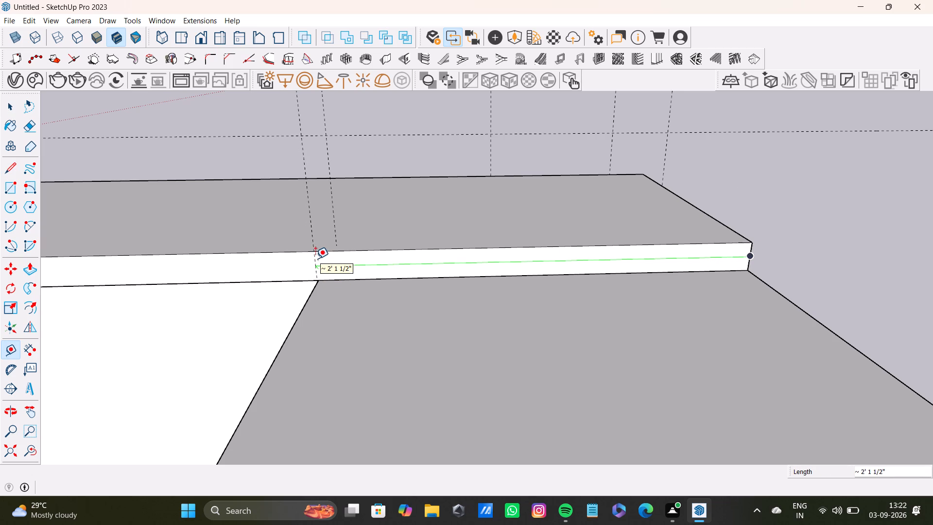
pyautogui.click(315, 259)
pyautogui.scroll(1, 315, 269)
pyautogui.scroll(-4, 315, 269)
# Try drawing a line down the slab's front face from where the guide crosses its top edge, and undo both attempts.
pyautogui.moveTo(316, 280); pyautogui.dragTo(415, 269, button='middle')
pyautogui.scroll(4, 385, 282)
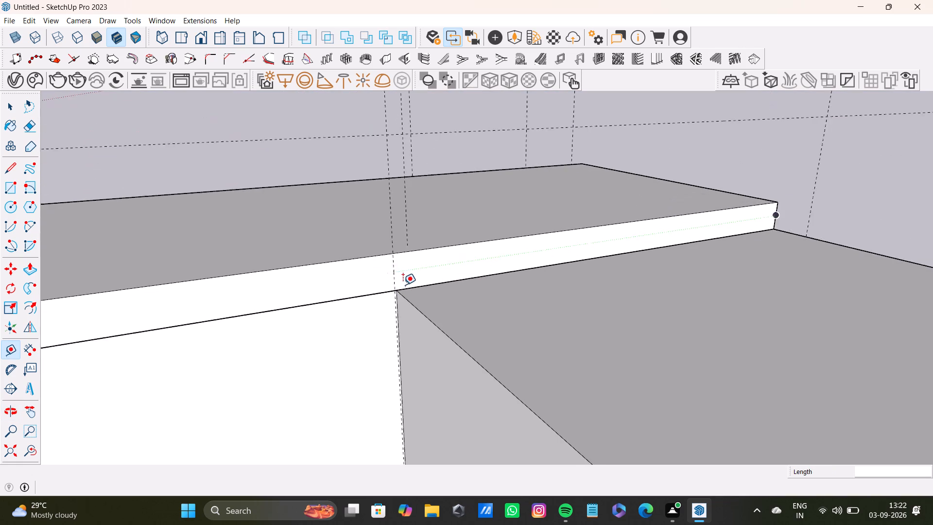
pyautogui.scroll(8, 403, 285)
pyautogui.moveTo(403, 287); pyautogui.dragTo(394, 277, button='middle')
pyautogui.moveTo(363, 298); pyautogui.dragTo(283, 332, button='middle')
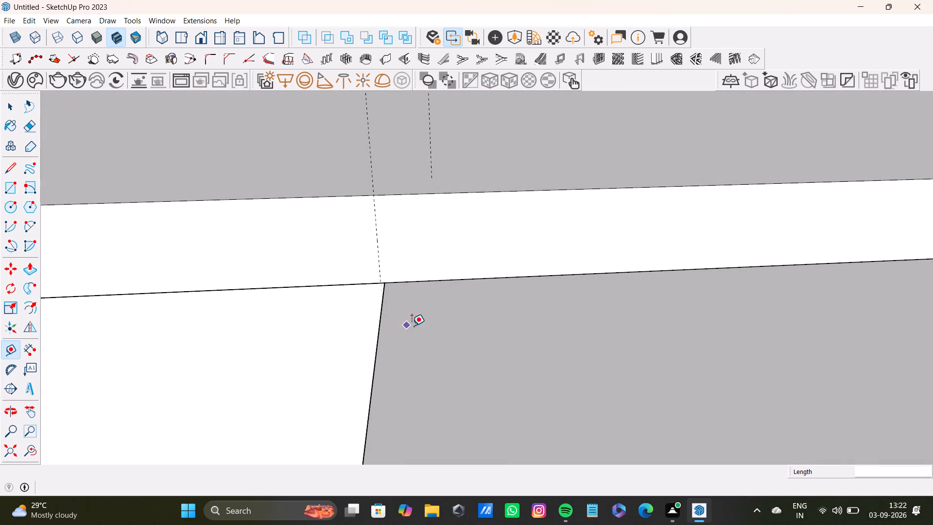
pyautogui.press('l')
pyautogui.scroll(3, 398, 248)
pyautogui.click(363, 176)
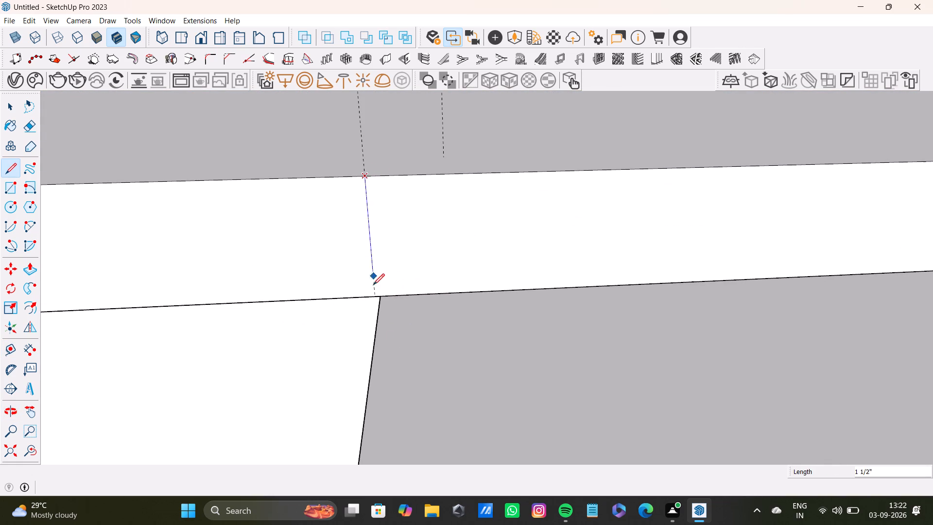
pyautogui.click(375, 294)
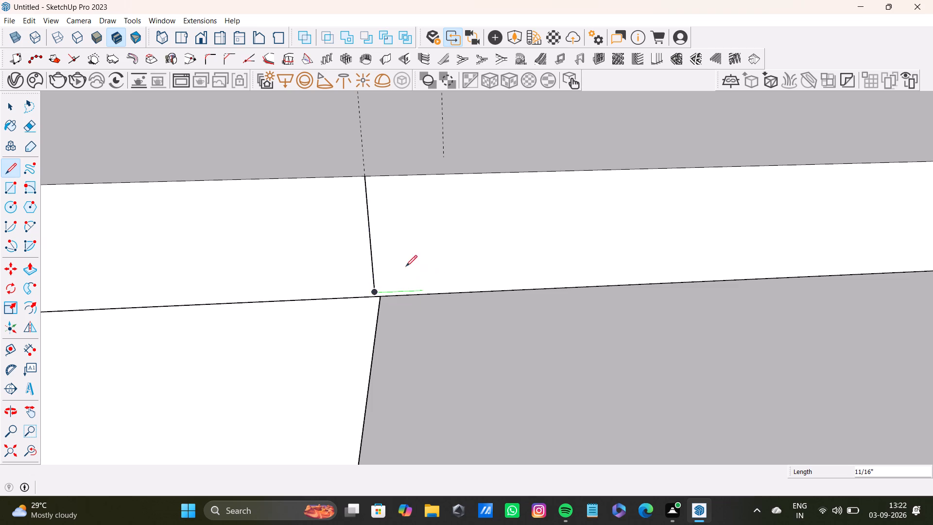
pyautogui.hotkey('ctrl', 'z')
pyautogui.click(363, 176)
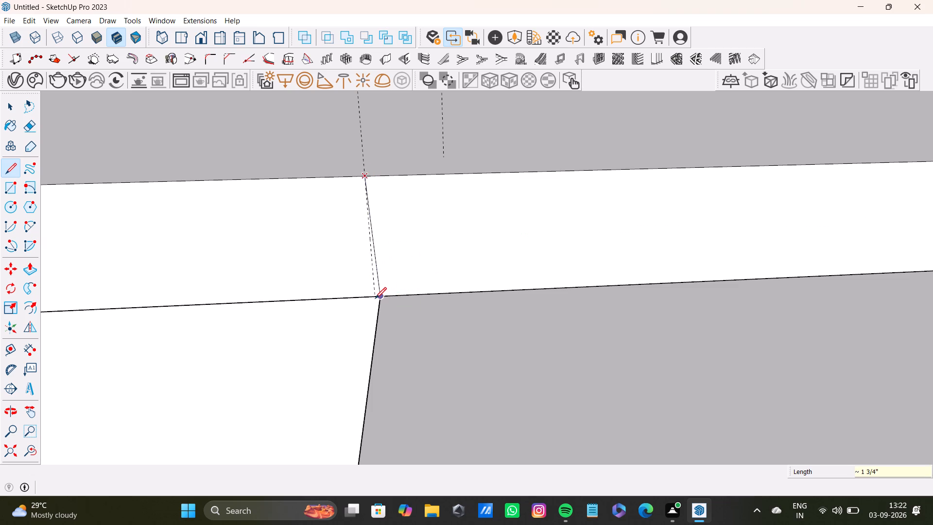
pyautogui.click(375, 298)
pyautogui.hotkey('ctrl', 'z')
# Draw a 1 3/4" vertical line along the guide from the top edge to the bottom edge of the slab's front face.
pyautogui.click(364, 177)
pyautogui.scroll(4, 367, 296)
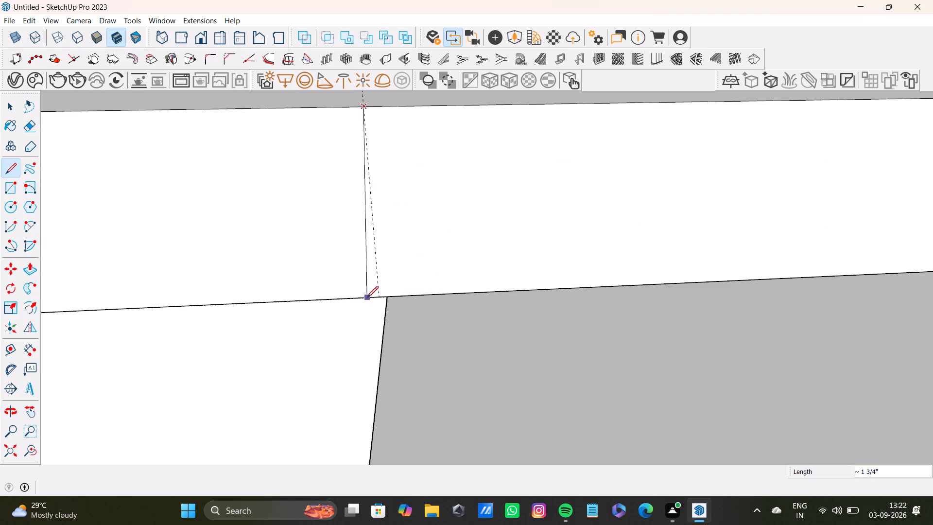
pyautogui.moveTo(367, 298); pyautogui.dragTo(400, 288, button='middle')
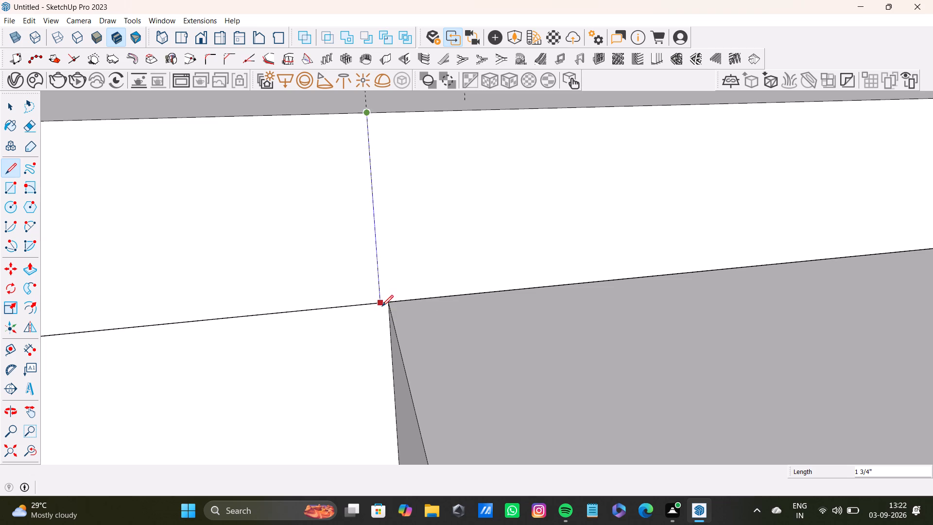
pyautogui.click(382, 306)
pyautogui.press('space')
# Push/Pull the slab's face above the long leg out along the whole leg until it slightly overhangs the block's end.
pyautogui.click(407, 263)
pyautogui.scroll(-5, 397, 264)
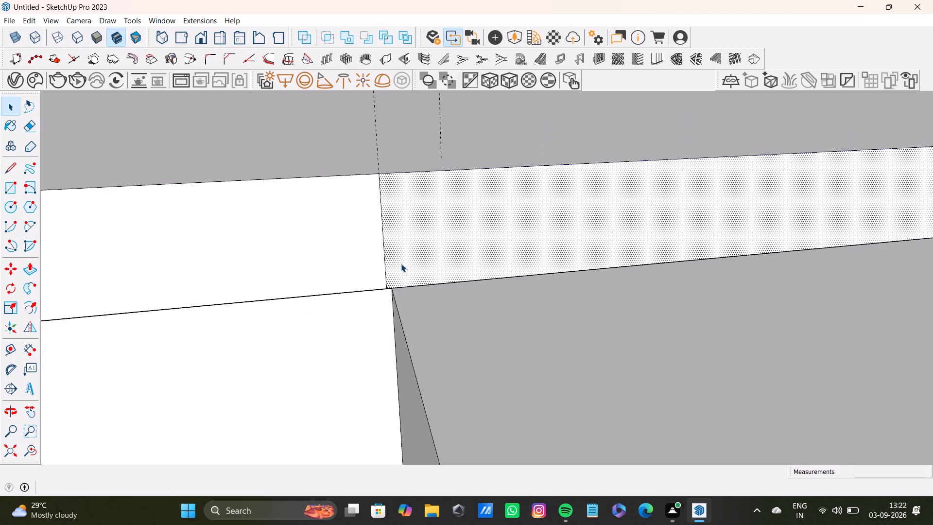
pyautogui.press('p')
pyautogui.moveTo(411, 241); pyautogui.dragTo(408, 317, button='middle')
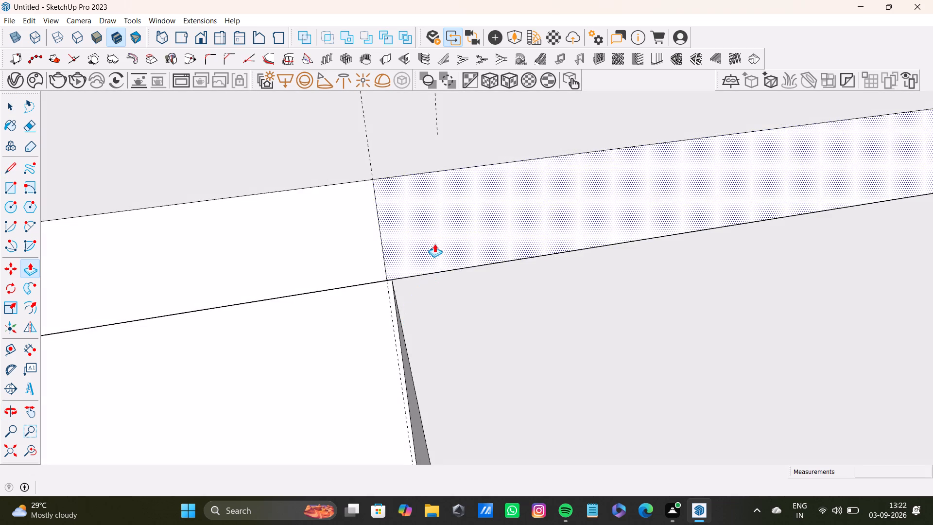
pyautogui.moveTo(435, 240); pyautogui.dragTo(528, 411)
pyautogui.scroll(-20, 527, 410)
pyautogui.scroll(-3, 527, 410)
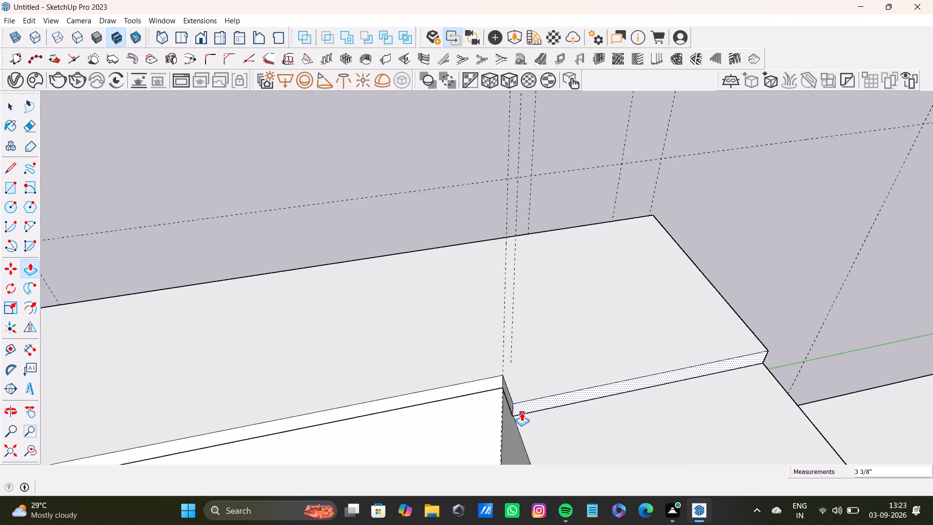
pyautogui.scroll(-10, 521, 412)
pyautogui.moveTo(521, 413); pyautogui.dragTo(515, 220, button='middle')
pyautogui.moveTo(522, 218); pyautogui.dragTo(589, 306)
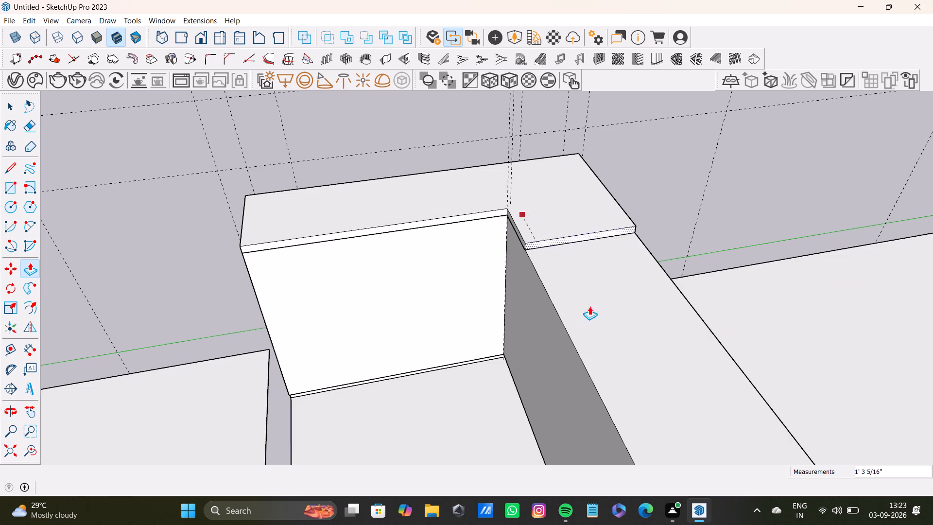
pyautogui.moveTo(589, 306); pyautogui.dragTo(676, 415)
pyautogui.scroll(-4, 678, 416)
pyautogui.keyDown('shift'); pyautogui.moveTo(680, 397); pyautogui.dragTo(592, 253, button='middle'); pyautogui.keyUp('shift')
pyautogui.scroll(3, 594, 270)
pyautogui.scroll(-8, 594, 271)
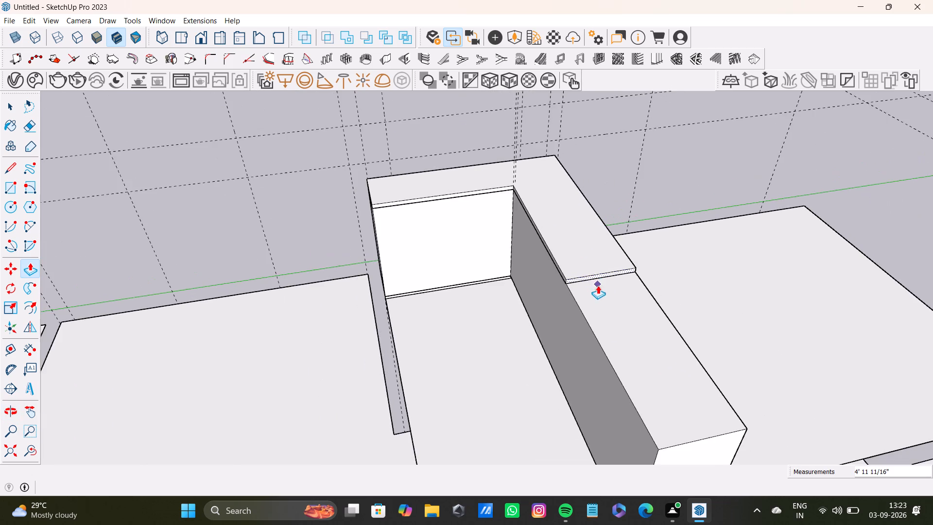
pyautogui.keyDown('shift'); pyautogui.moveTo(598, 285); pyautogui.dragTo(559, 197, button='middle'); pyautogui.keyUp('shift')
pyautogui.moveTo(549, 192); pyautogui.dragTo(651, 334)
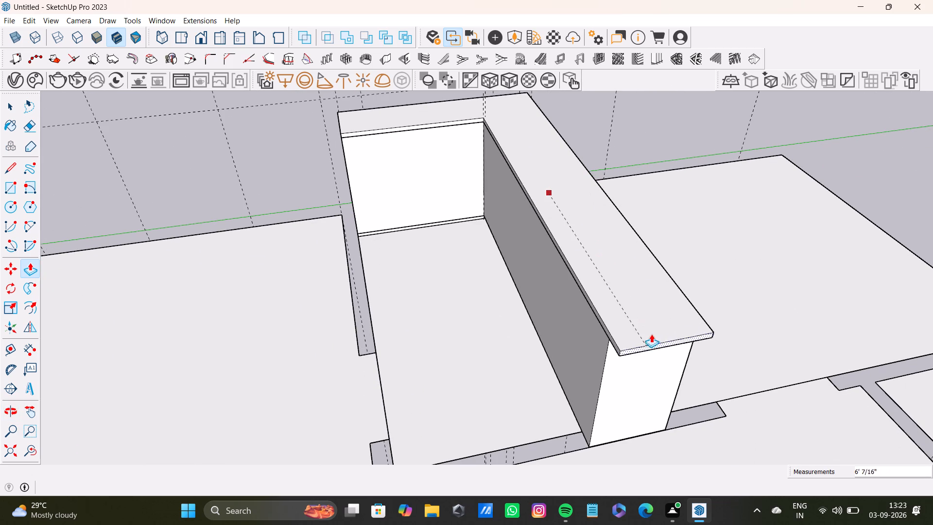
pyautogui.moveTo(651, 334); pyautogui.dragTo(640, 331)
# Push/Pull the L-shaped slab's top face down about 7/8" to make the slab thinner.
pyautogui.scroll(3, 564, 269)
pyautogui.moveTo(568, 258); pyautogui.dragTo(653, 241, button='middle')
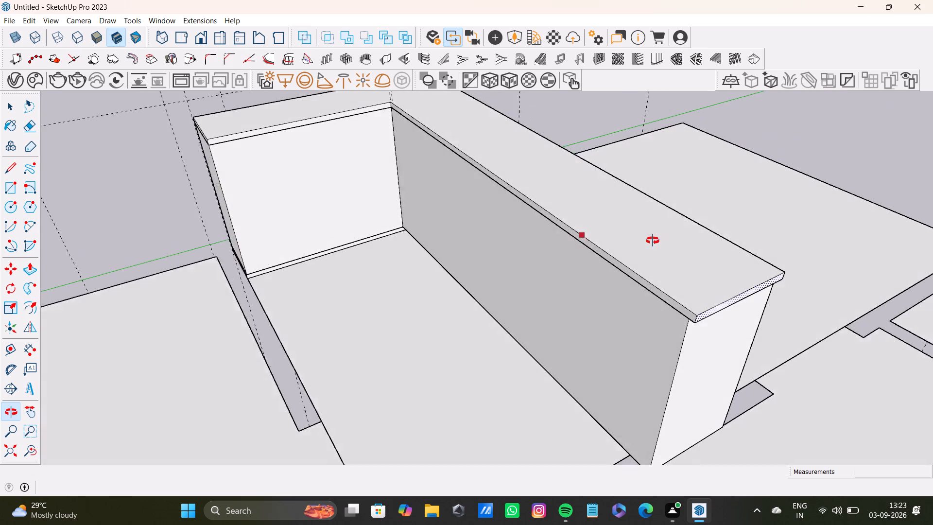
pyautogui.moveTo(653, 241); pyautogui.dragTo(661, 239, button='middle')
pyautogui.scroll(6, 667, 245)
pyautogui.moveTo(680, 280); pyautogui.dragTo(700, 264, button='middle')
pyautogui.press('space')
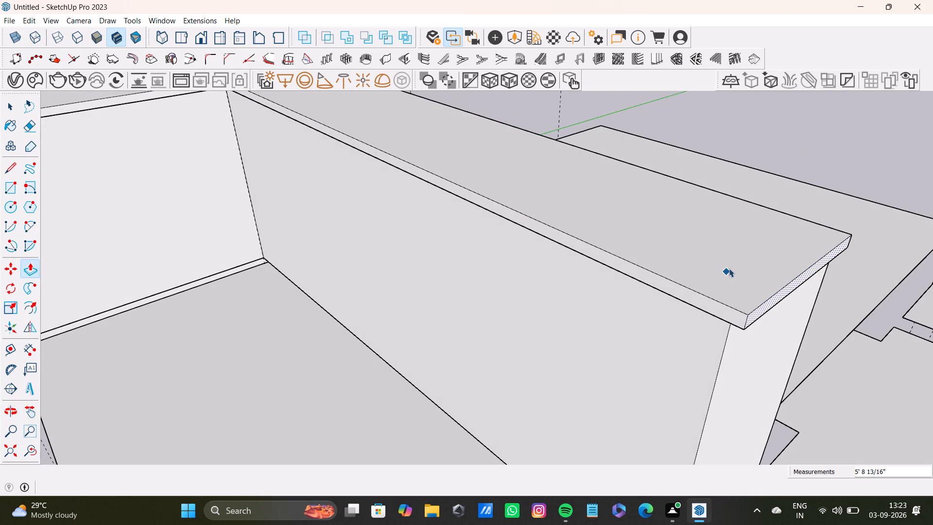
pyautogui.press('space')
pyautogui.click(728, 265)
pyautogui.press('p')
pyautogui.moveTo(728, 264); pyautogui.dragTo(728, 266)
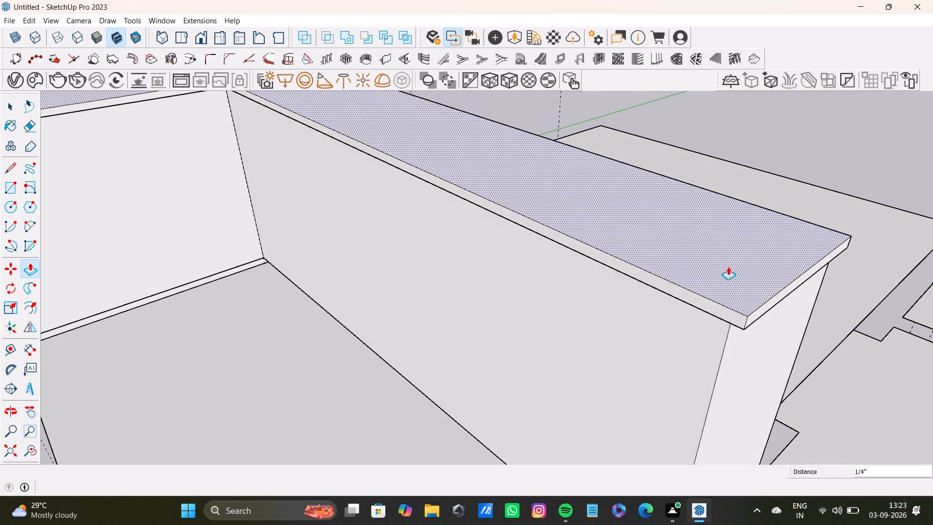
pyautogui.moveTo(728, 266); pyautogui.dragTo(728, 272)
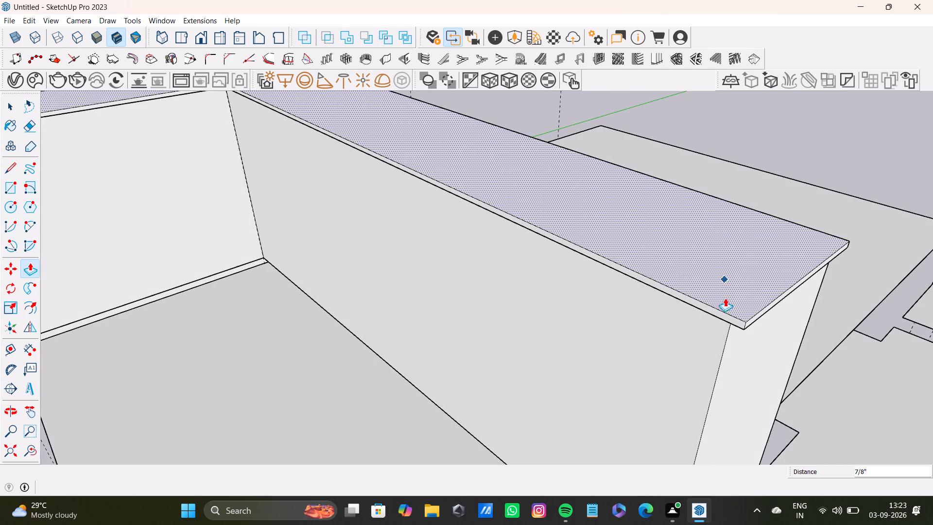
pyautogui.scroll(4, 723, 309)
pyautogui.press('space')
pyautogui.press('space')
# Push/Pull the slab's inner side face along the long leg out about 1 1/16" so it overhangs the block.
pyautogui.moveTo(710, 317); pyautogui.dragTo(711, 278, button='middle')
pyautogui.scroll(3, 728, 307)
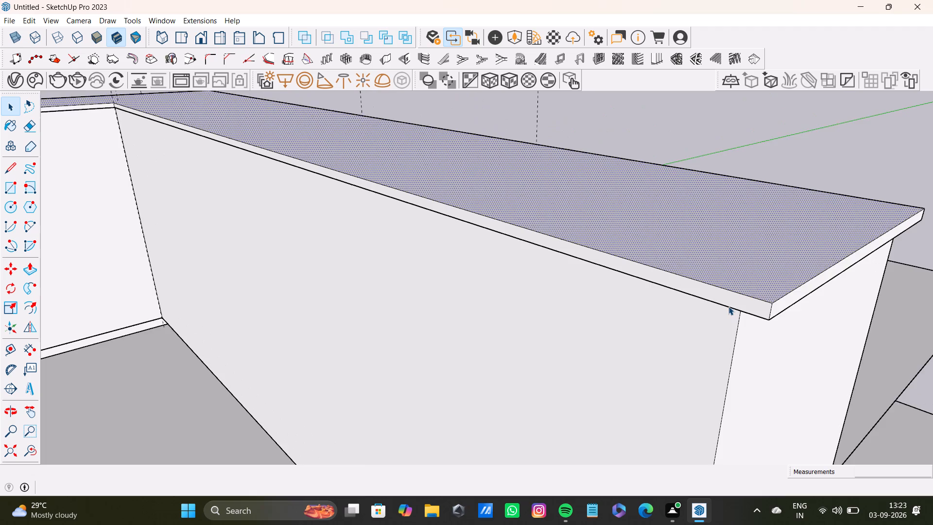
pyautogui.scroll(3, 728, 306)
pyautogui.click(739, 296)
pyautogui.press('p')
pyautogui.moveTo(738, 297); pyautogui.dragTo(732, 301)
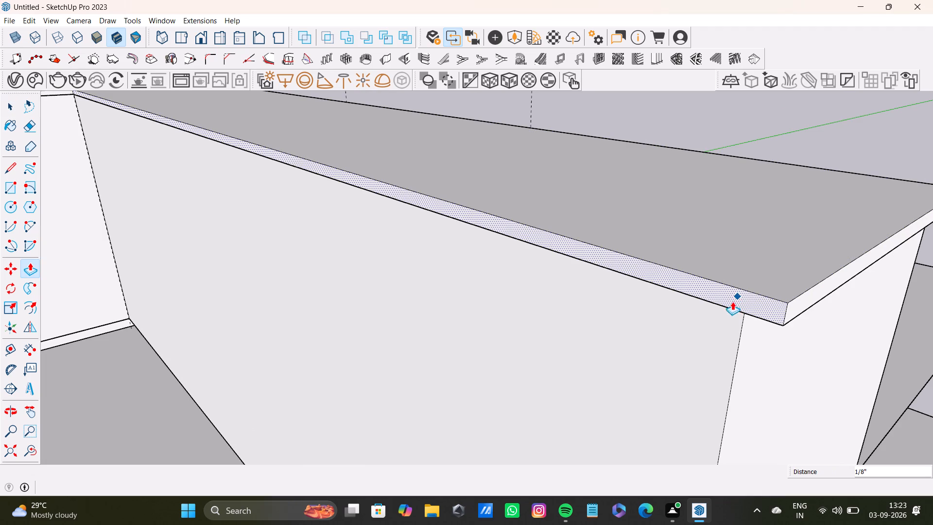
pyautogui.moveTo(732, 301); pyautogui.dragTo(726, 305)
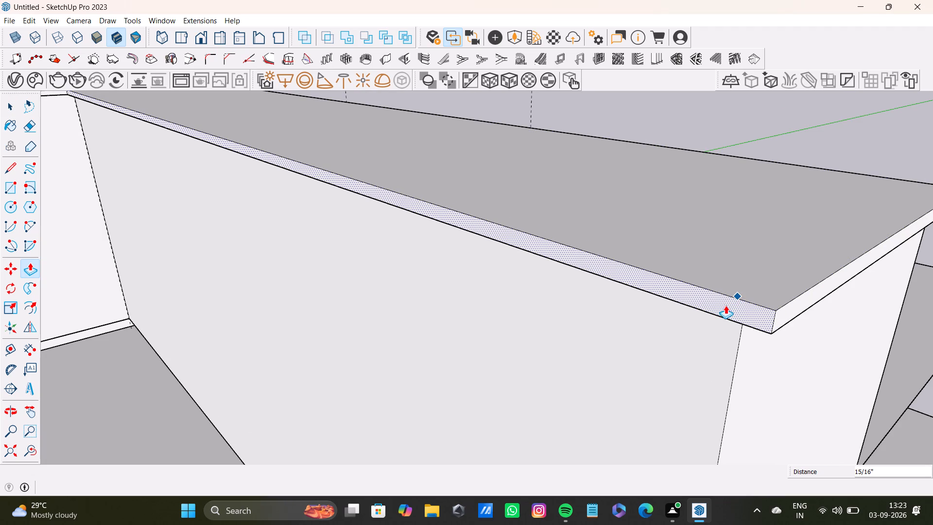
pyautogui.moveTo(726, 305); pyautogui.dragTo(725, 306)
pyautogui.moveTo(723, 311); pyautogui.dragTo(719, 144, button='middle')
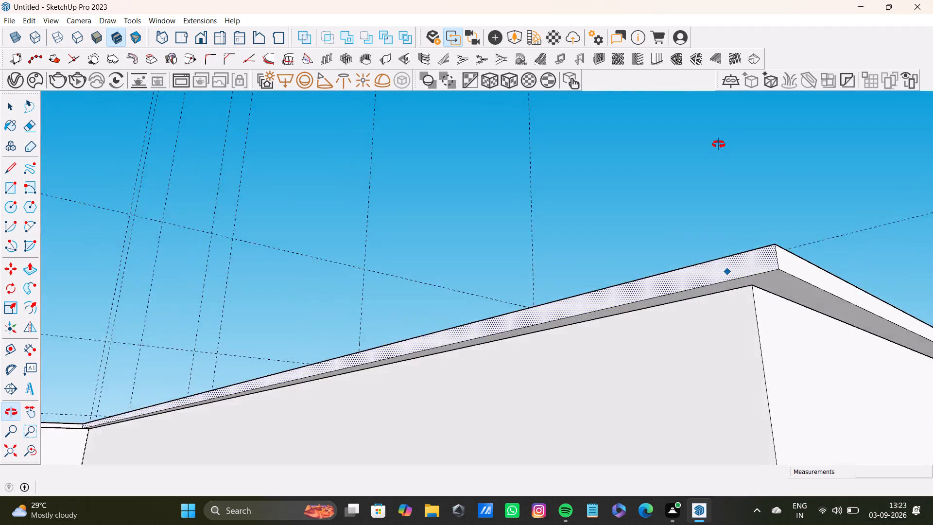
pyautogui.moveTo(719, 144); pyautogui.dragTo(621, 316, button='middle')
pyautogui.keyDown('shift'); pyautogui.scroll(-5, 597, 286); pyautogui.keyUp('shift')
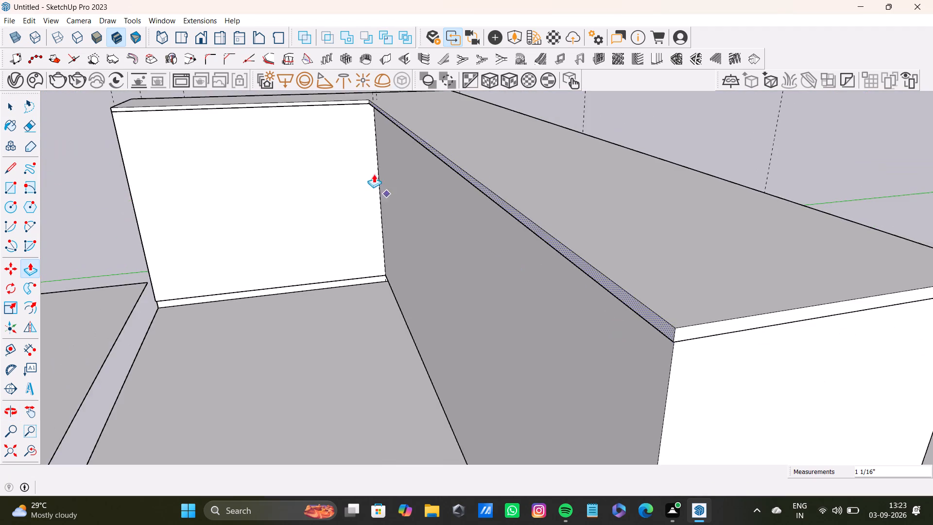
# Push/Pull the slab's inner side face along the short leg outward so it overhangs the block.
pyautogui.keyDown('shift'); pyautogui.moveTo(376, 173); pyautogui.dragTo(750, 429, button='middle'); pyautogui.keyUp('shift')
pyautogui.keyDown('shift'); pyautogui.scroll(-1, 749, 430); pyautogui.keyUp('shift')
pyautogui.scroll(4, 638, 356)
pyautogui.moveTo(638, 356); pyautogui.dragTo(552, 313, button='middle')
pyautogui.scroll(4, 588, 315)
pyautogui.moveTo(599, 355); pyautogui.dragTo(562, 286, button='middle')
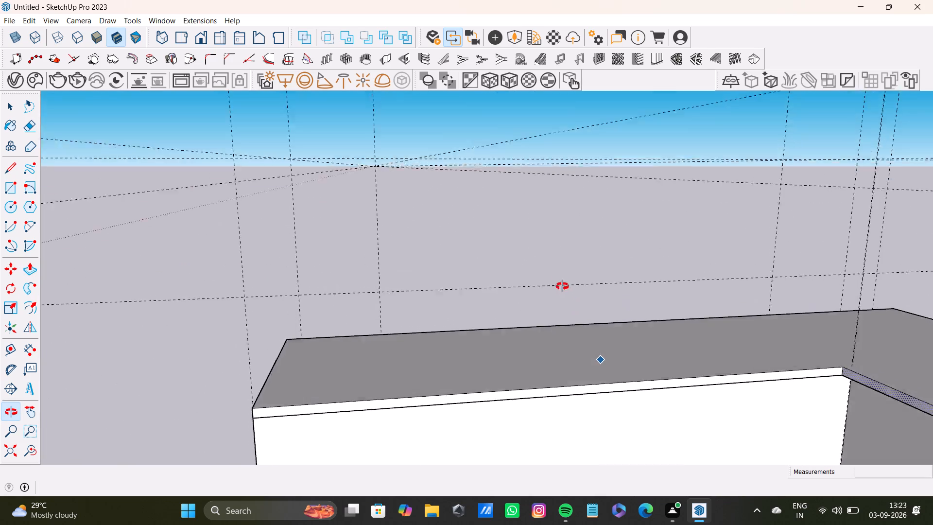
pyautogui.moveTo(562, 286); pyautogui.dragTo(553, 195, button='middle')
pyautogui.scroll(2, 621, 281)
pyautogui.keyDown('shift'); pyautogui.moveTo(606, 280); pyautogui.dragTo(608, 268, button='middle'); pyautogui.keyUp('shift')
pyautogui.click(30, 450)
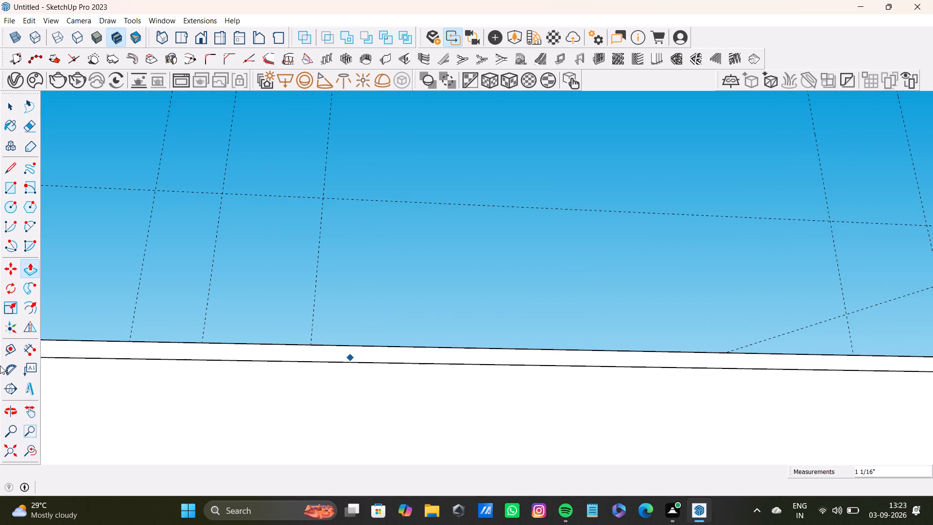
pyautogui.click(32, 451)
pyautogui.moveTo(473, 327); pyautogui.dragTo(449, 461, button='middle')
pyautogui.moveTo(455, 432); pyautogui.dragTo(386, 380, button='middle')
pyautogui.press('space')
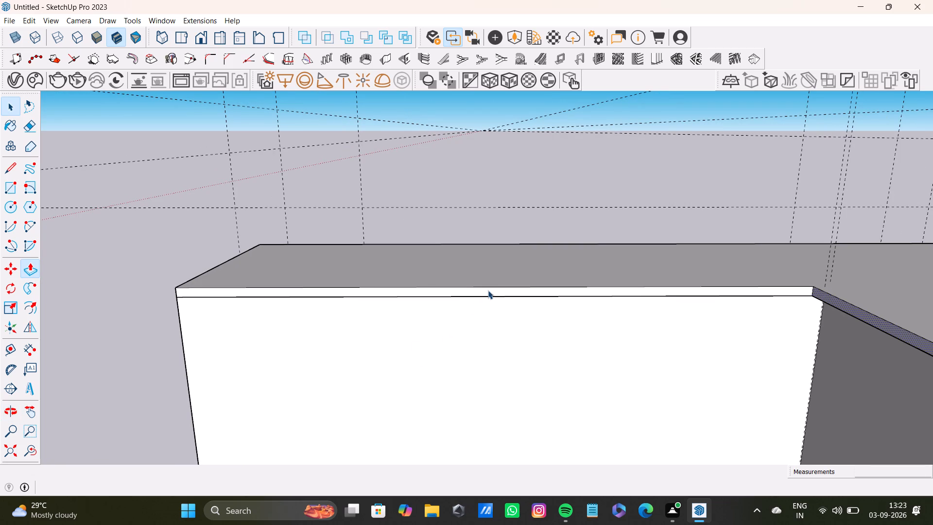
pyautogui.click(488, 290)
pyautogui.press('p')
pyautogui.moveTo(489, 290); pyautogui.dragTo(496, 297)
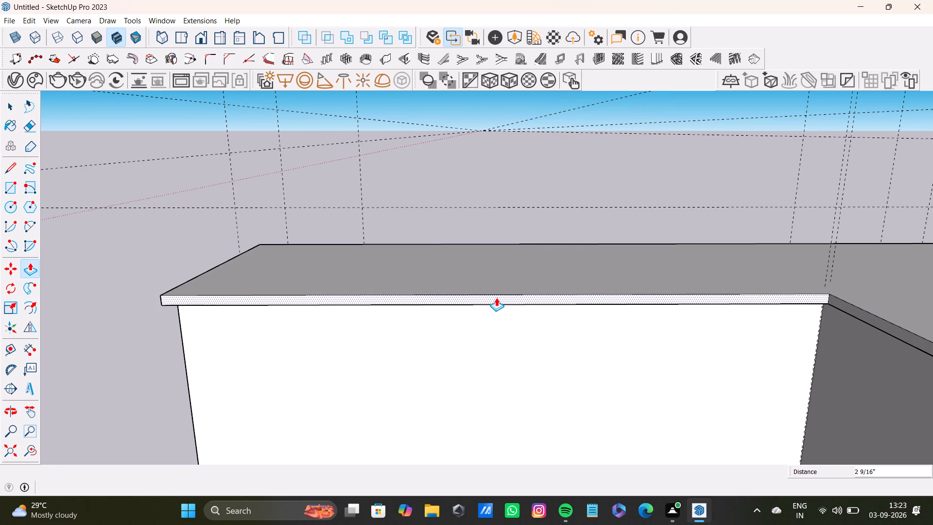
pyautogui.moveTo(496, 297); pyautogui.dragTo(491, 297)
pyautogui.press('space')
# Push/Pull the slab's end face on the short leg outward so it slightly overhangs the block's end.
pyautogui.scroll(-8, 468, 305)
pyautogui.moveTo(471, 343); pyautogui.dragTo(585, 369, button='middle')
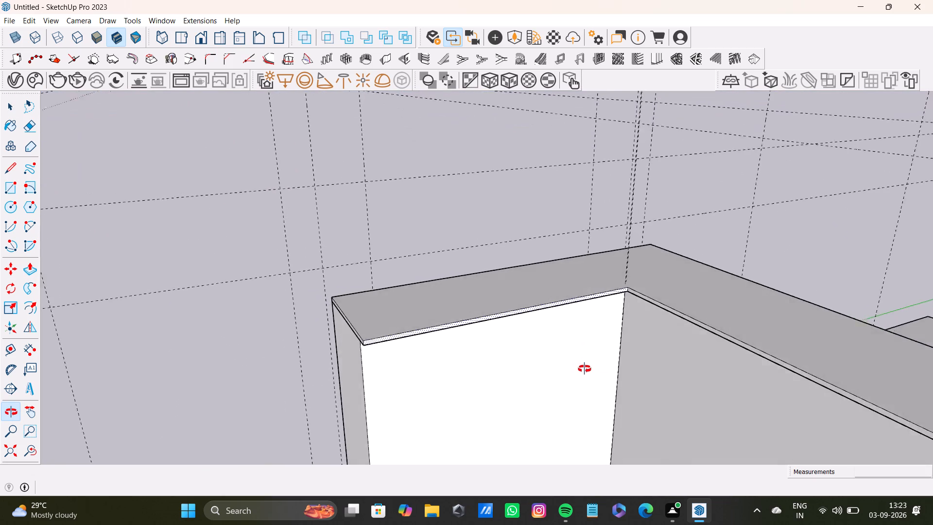
pyautogui.moveTo(585, 369); pyautogui.dragTo(719, 396, button='middle')
pyautogui.scroll(6, 485, 376)
pyautogui.moveTo(408, 373); pyautogui.dragTo(690, 366, button='middle')
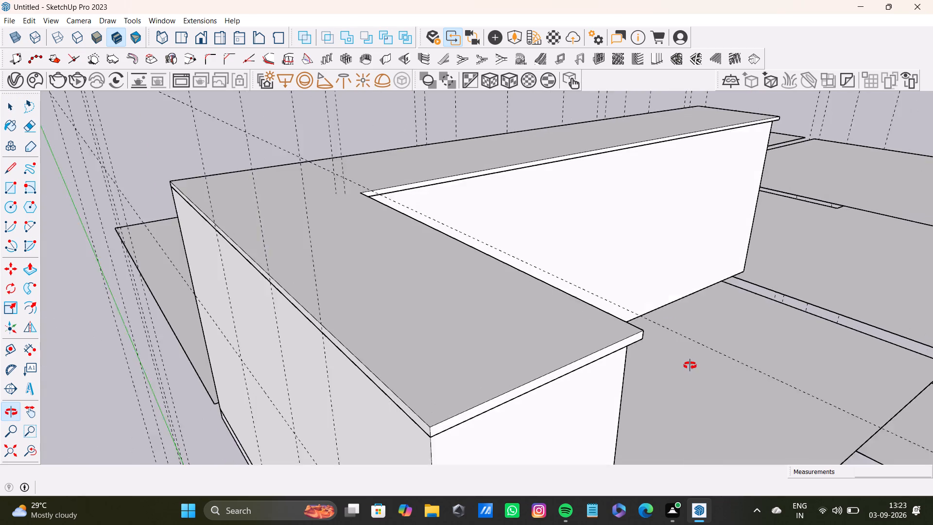
pyautogui.moveTo(690, 366); pyautogui.dragTo(393, 226, button='middle')
pyautogui.click(420, 263)
pyautogui.press('p')
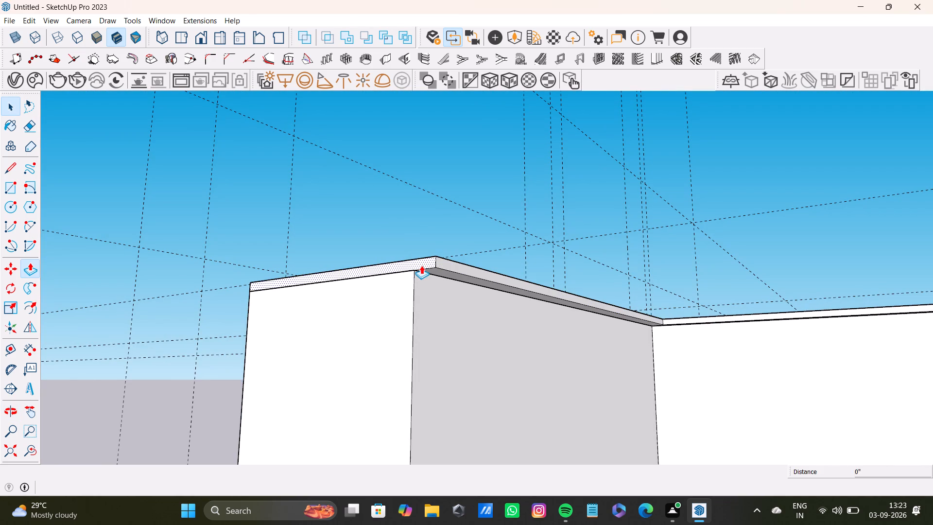
pyautogui.moveTo(421, 265); pyautogui.dragTo(399, 265)
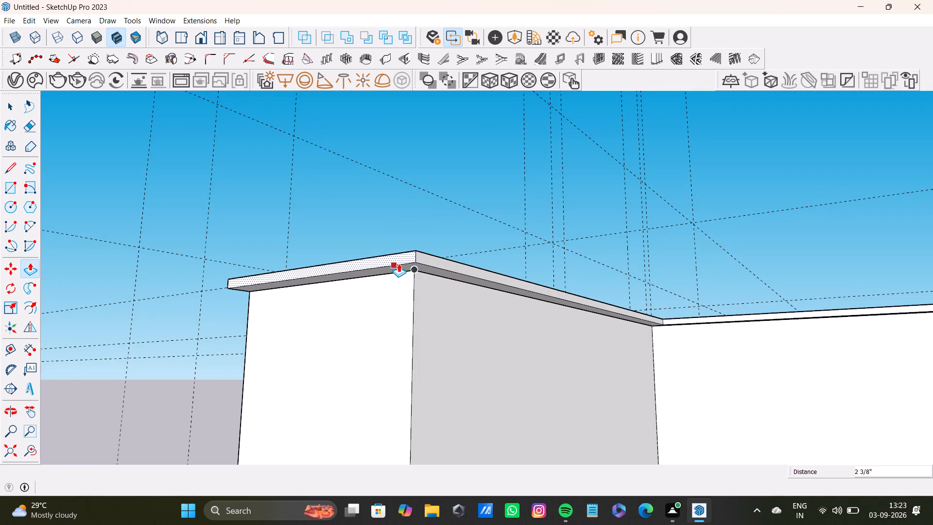
pyautogui.moveTo(400, 263); pyautogui.dragTo(405, 264)
pyautogui.press('space')
pyautogui.click(355, 194)
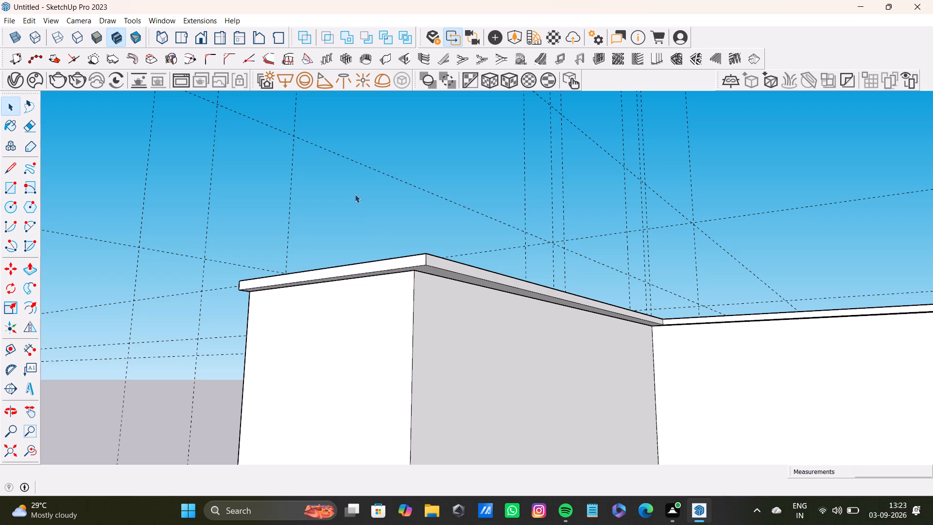
# Push/Pull the slab's inner side face along the short leg back in about 7/16" to reduce its overhang.
pyautogui.scroll(-4, 358, 215)
pyautogui.moveTo(374, 227); pyautogui.dragTo(329, 213, button='middle')
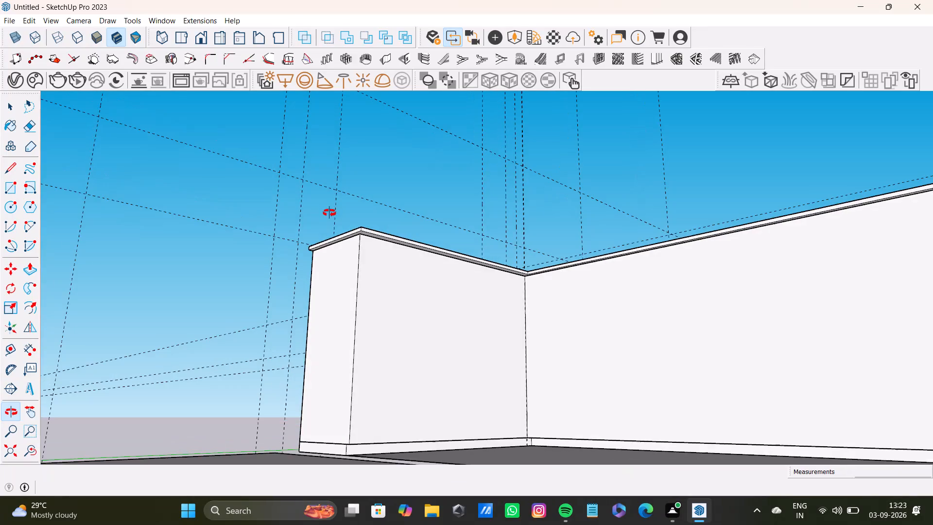
pyautogui.moveTo(329, 213); pyautogui.dragTo(356, 216, button='middle')
pyautogui.scroll(7, 451, 248)
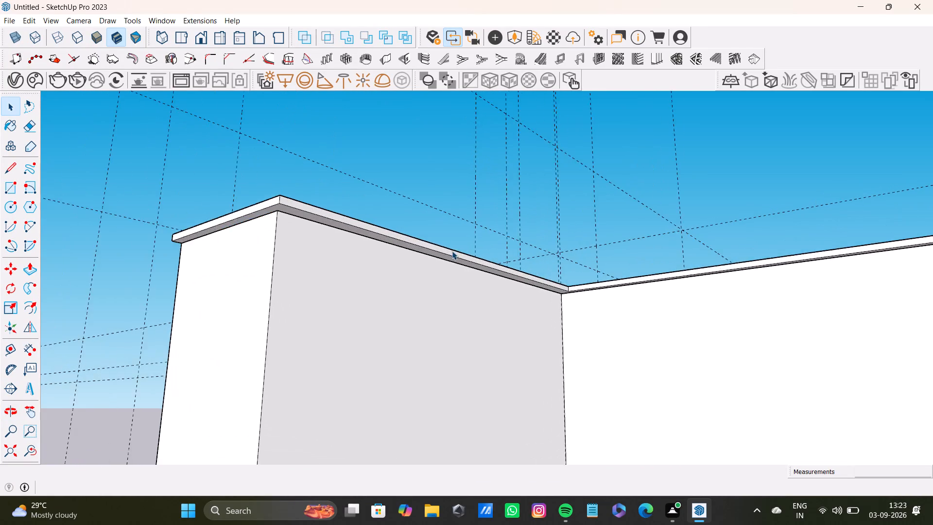
pyautogui.scroll(2, 452, 251)
pyautogui.moveTo(452, 251); pyautogui.dragTo(375, 265, button='middle')
pyautogui.moveTo(514, 315); pyautogui.dragTo(579, 265, button='middle')
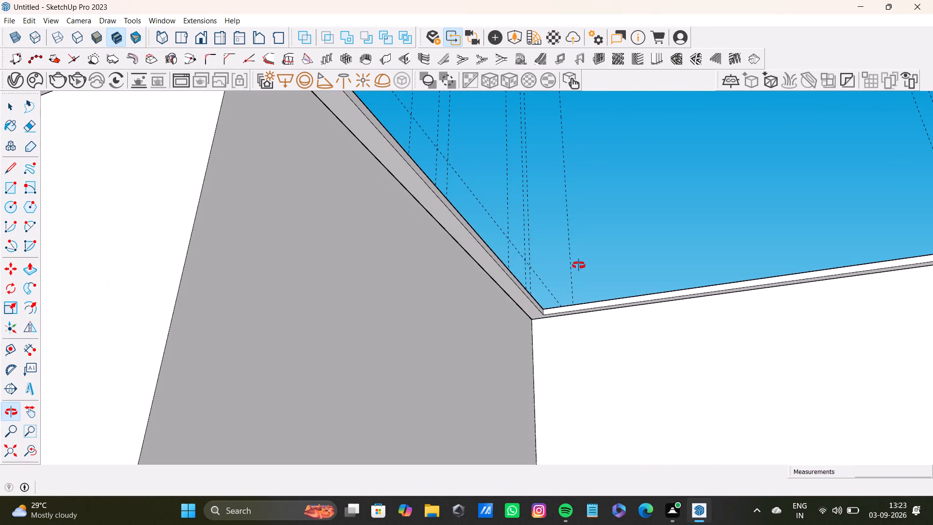
pyautogui.moveTo(579, 265); pyautogui.dragTo(587, 267, button='middle')
pyautogui.scroll(8, 577, 329)
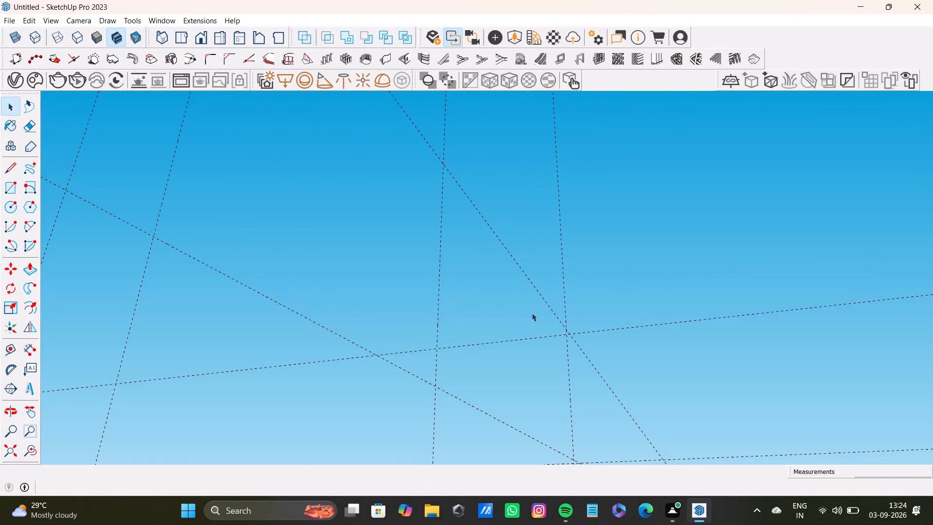
pyautogui.scroll(-9, 517, 324)
pyautogui.moveTo(564, 343); pyautogui.dragTo(605, 366, button='middle')
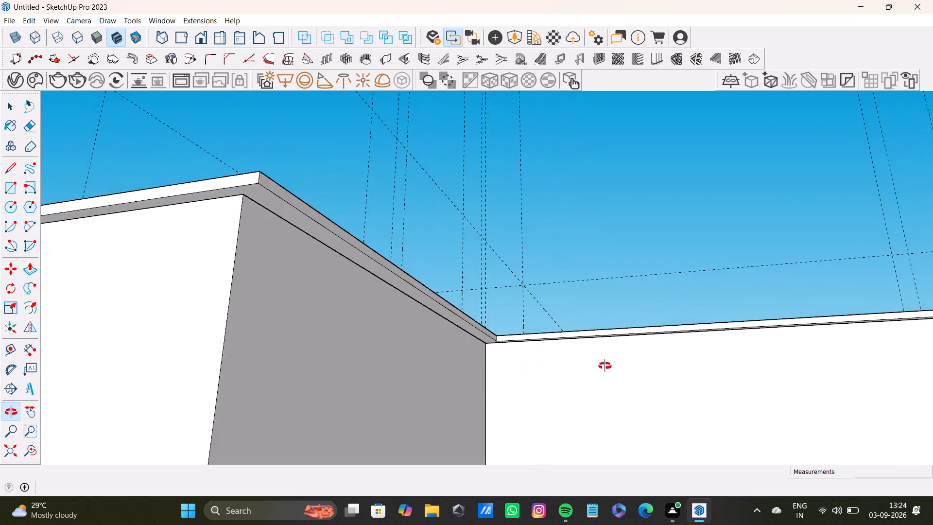
pyautogui.moveTo(605, 366); pyautogui.dragTo(555, 357, button='middle')
pyautogui.moveTo(547, 381); pyautogui.dragTo(541, 465, button='middle')
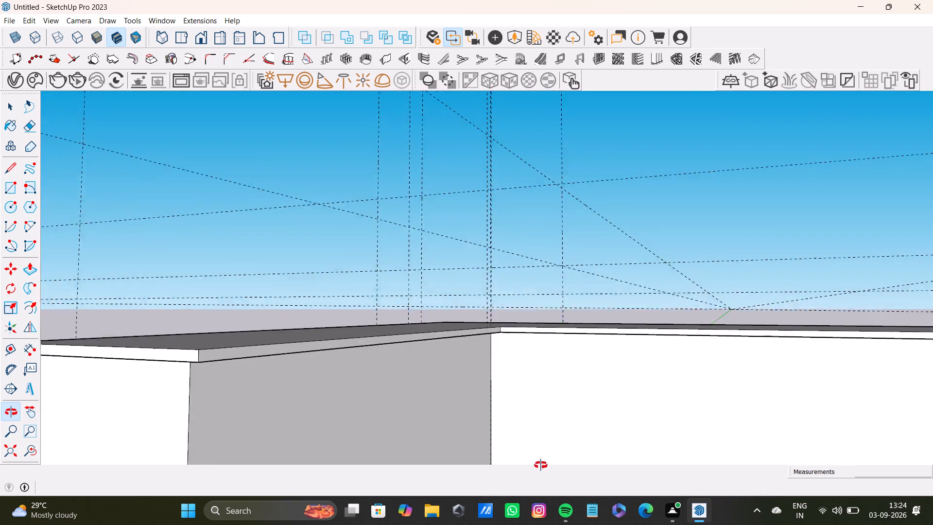
pyautogui.moveTo(541, 465); pyautogui.dragTo(553, 281, button='middle')
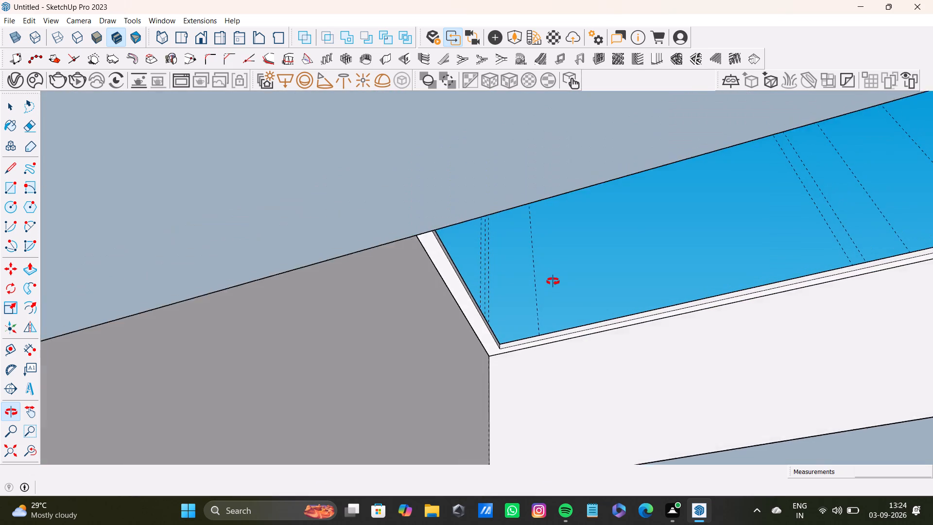
pyautogui.moveTo(553, 281); pyautogui.dragTo(570, 277, button='middle')
pyautogui.scroll(11, 508, 320)
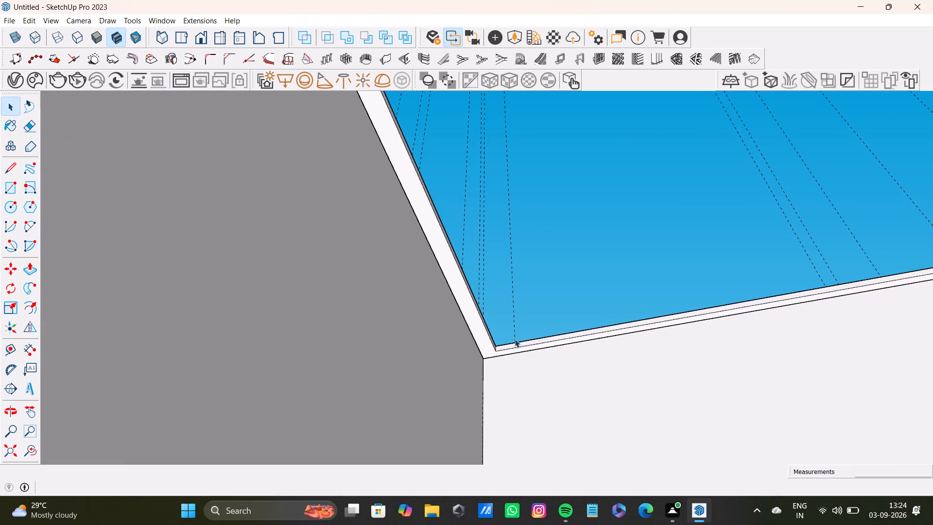
pyautogui.scroll(5, 515, 339)
pyautogui.moveTo(471, 305); pyautogui.dragTo(352, 506, button='middle')
pyautogui.scroll(6, 417, 399)
pyautogui.moveTo(479, 333); pyautogui.dragTo(398, 379, button='middle')
pyautogui.click(447, 324)
pyautogui.press('p')
pyautogui.moveTo(447, 324); pyautogui.dragTo(448, 315)
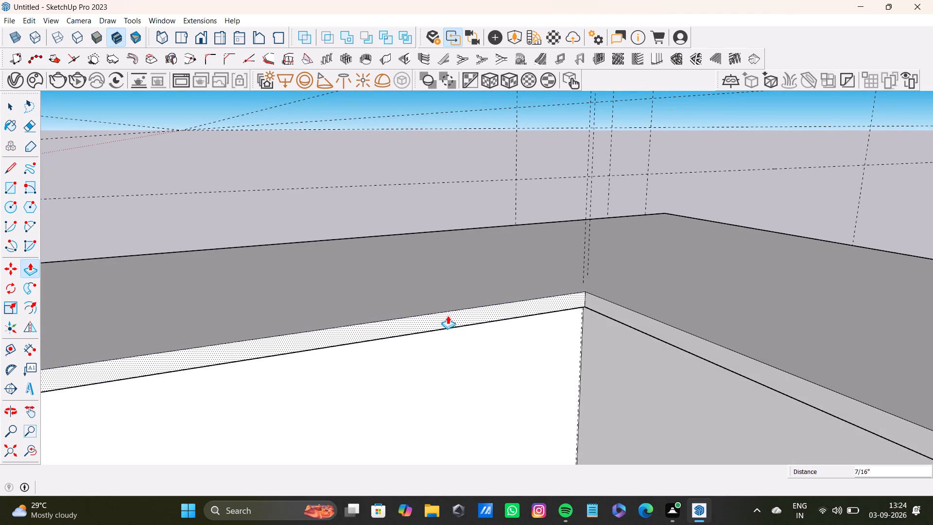
pyautogui.moveTo(448, 315); pyautogui.dragTo(447, 314)
pyautogui.press('space')
# Push/Pull the slab's inner side face along the long leg slightly further out to widen its overhang.
pyautogui.scroll(-4, 444, 345)
pyautogui.moveTo(500, 394); pyautogui.dragTo(528, 251, button='middle')
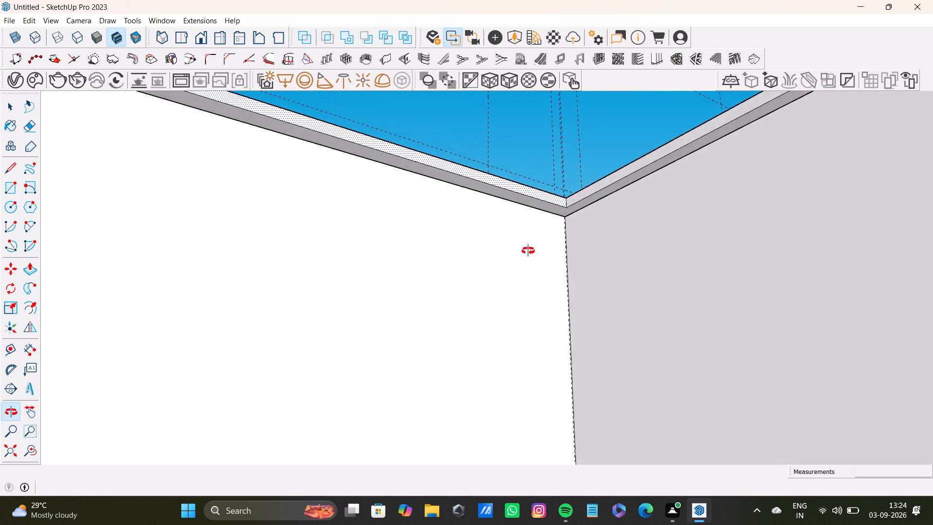
pyautogui.moveTo(528, 251); pyautogui.dragTo(513, 218, button='middle')
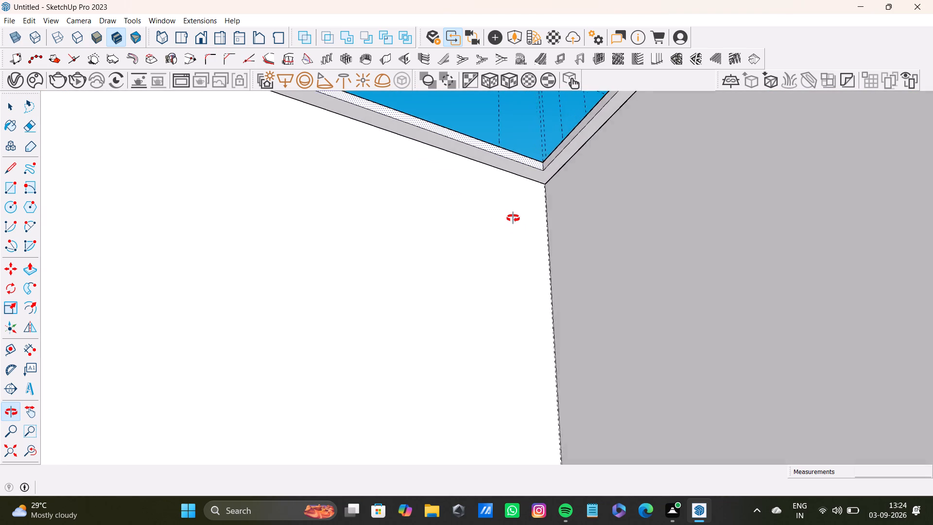
pyautogui.moveTo(513, 218); pyautogui.dragTo(437, 350, button='middle')
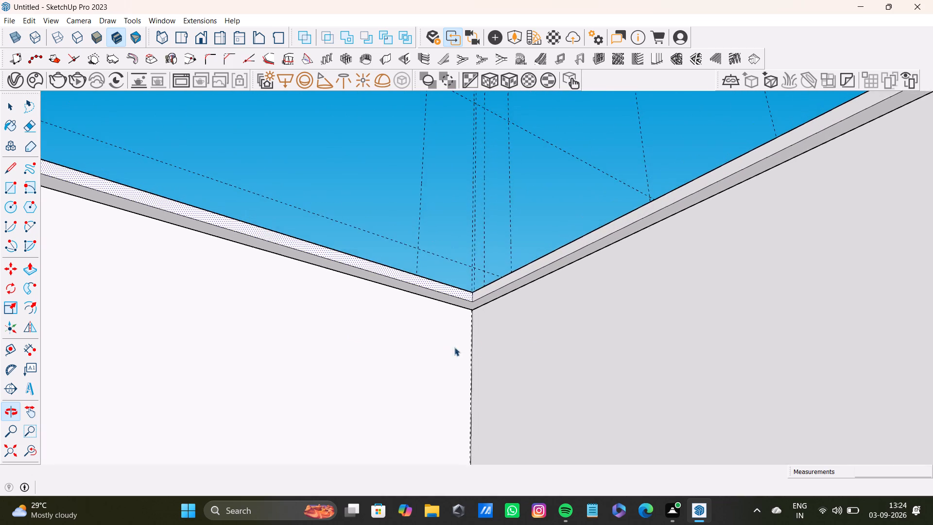
pyautogui.moveTo(535, 341); pyautogui.dragTo(597, 294, button='middle')
pyautogui.click(590, 227)
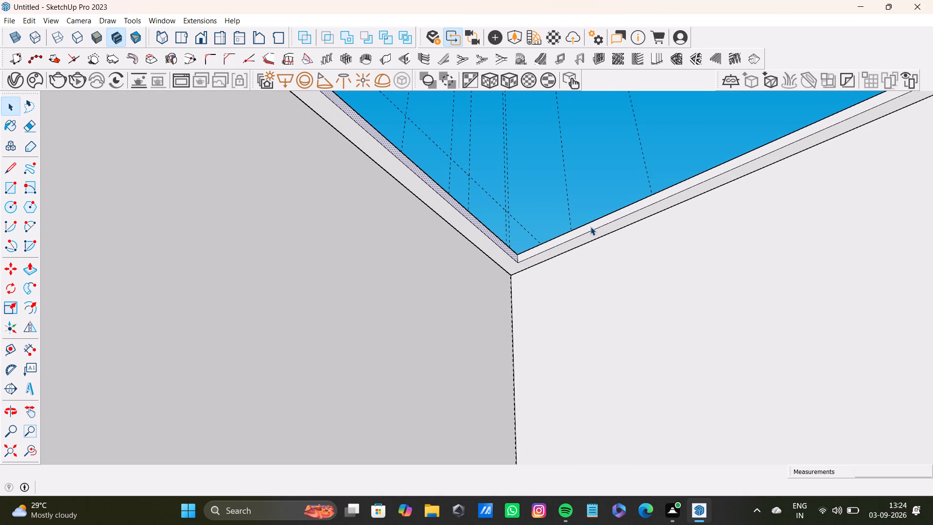
pyautogui.press('p')
pyautogui.moveTo(590, 227); pyautogui.dragTo(581, 224)
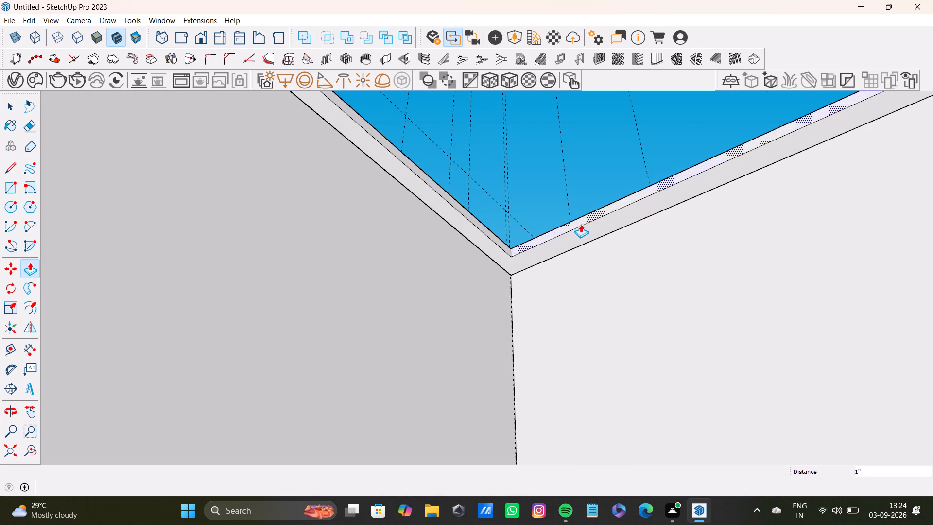
pyautogui.moveTo(581, 224); pyautogui.dragTo(583, 227)
pyautogui.press('space')
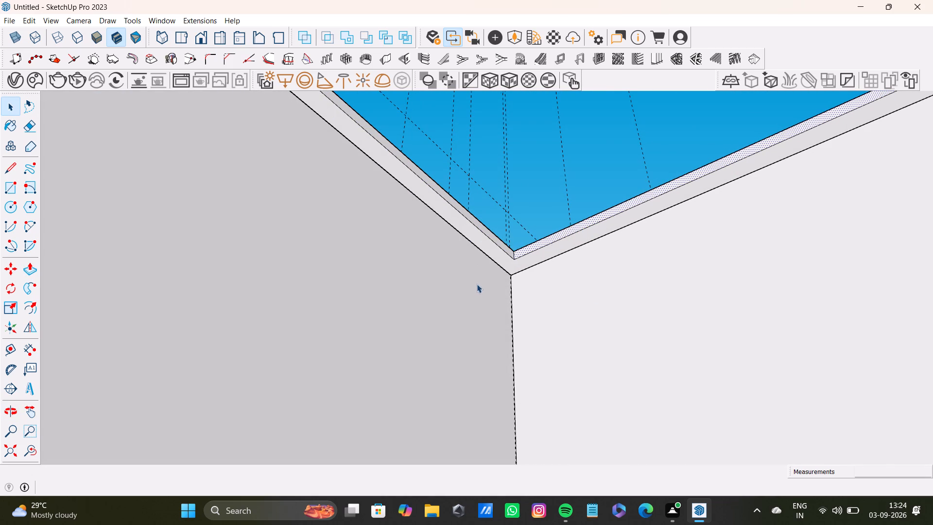
# Examine the slab's overhang around the short leg and inner corner of the L-shaped block.
pyautogui.scroll(-4, 477, 284)
pyautogui.moveTo(505, 256); pyautogui.dragTo(442, 483, button='middle')
pyautogui.scroll(-1, 441, 487)
pyautogui.click(346, 226)
pyautogui.scroll(-5, 346, 274)
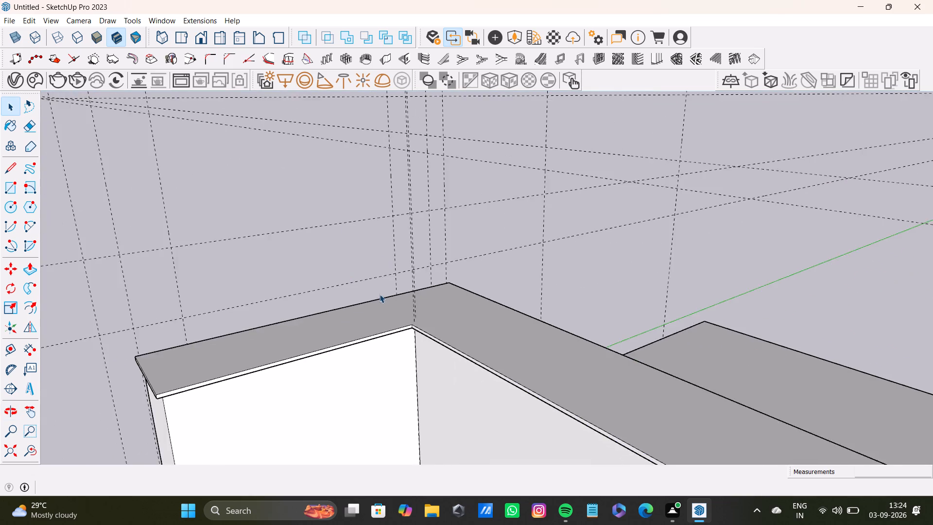
pyautogui.scroll(-4, 380, 294)
pyautogui.keyDown('shift'); pyautogui.moveTo(398, 347); pyautogui.dragTo(415, 266, button='middle'); pyautogui.keyUp('shift')
pyautogui.scroll(4, 309, 276)
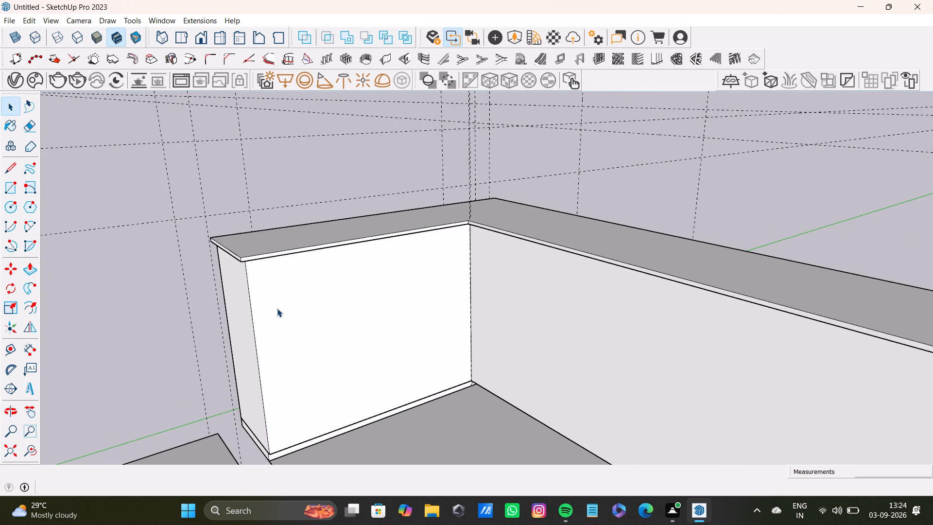
pyautogui.moveTo(277, 308); pyautogui.dragTo(331, 350, button='middle')
pyautogui.moveTo(333, 342); pyautogui.dragTo(290, 267, button='middle')
pyautogui.scroll(7, 293, 266)
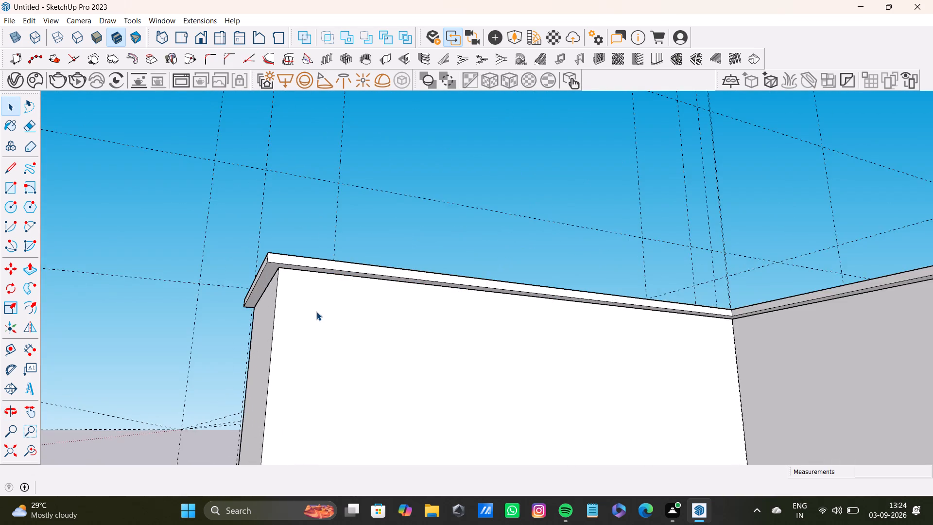
pyautogui.keyDown('shift'); pyautogui.moveTo(317, 311); pyautogui.dragTo(341, 181, button='middle'); pyautogui.keyUp('shift')
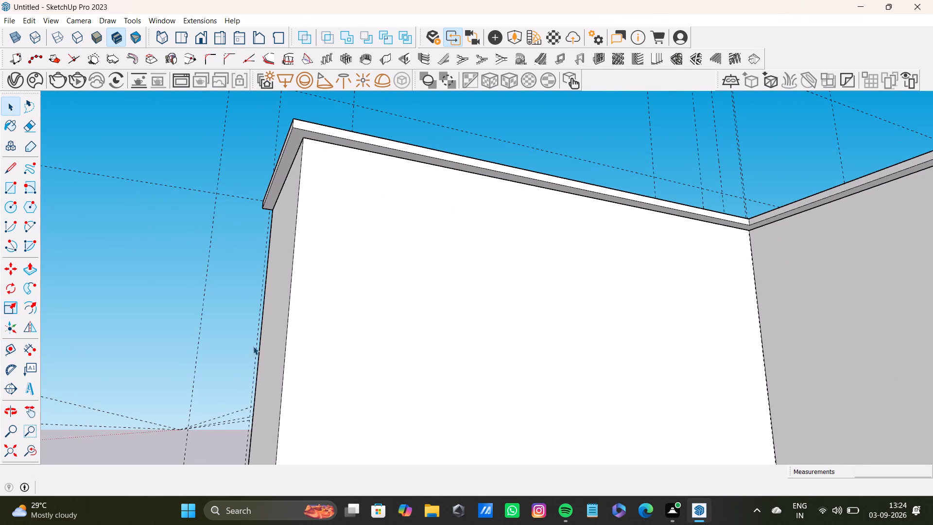
# Examine the tall block's inner face on the short leg and the countertop slab's overhang around it.
pyautogui.press('space')
pyautogui.tripleClick(388, 342)
pyautogui.click(387, 338)
pyautogui.click(378, 340)
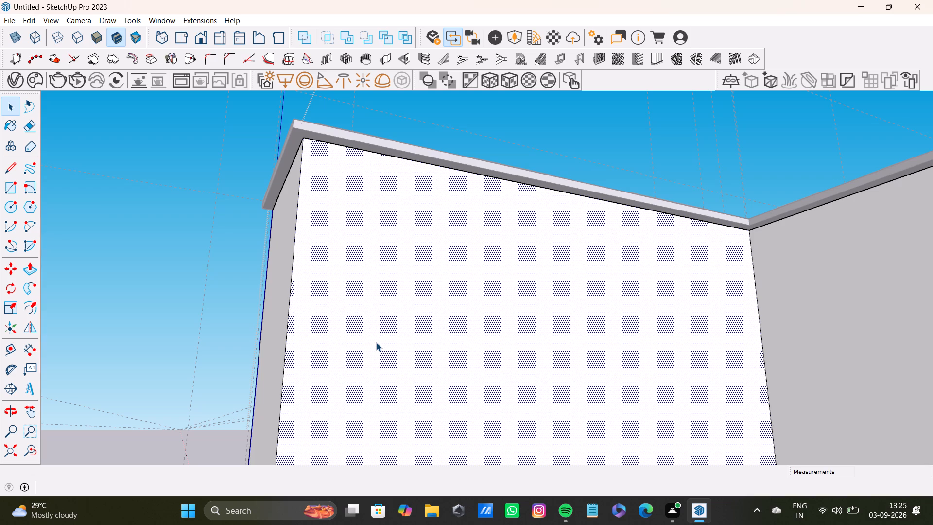
pyautogui.scroll(-7, 361, 236)
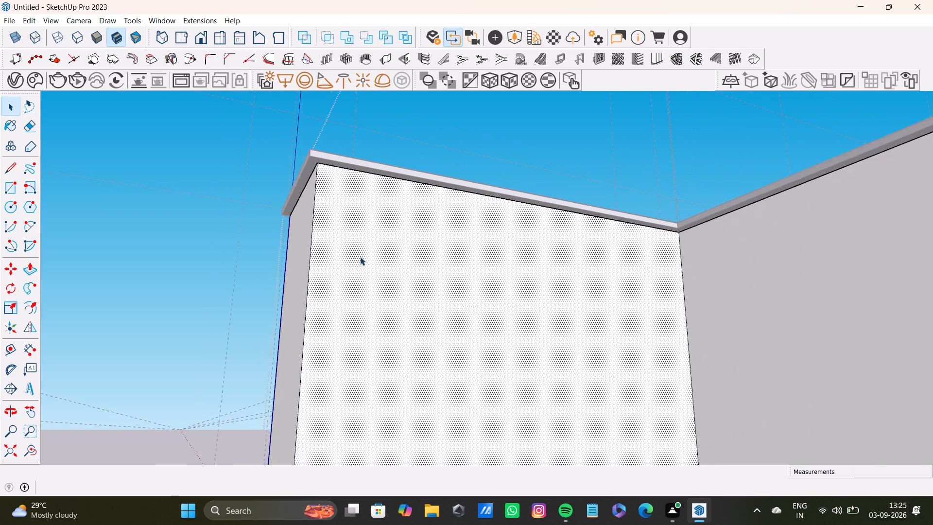
pyautogui.scroll(-1, 360, 257)
pyautogui.moveTo(361, 245); pyautogui.dragTo(340, 214, button='middle')
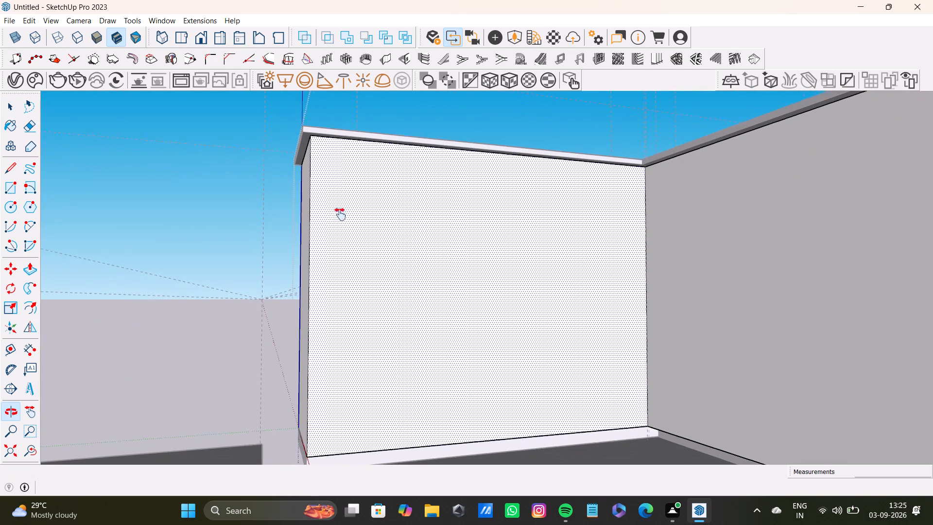
pyautogui.moveTo(340, 214); pyautogui.dragTo(341, 212, button='middle')
pyautogui.moveTo(440, 253); pyautogui.dragTo(363, 277, button='middle')
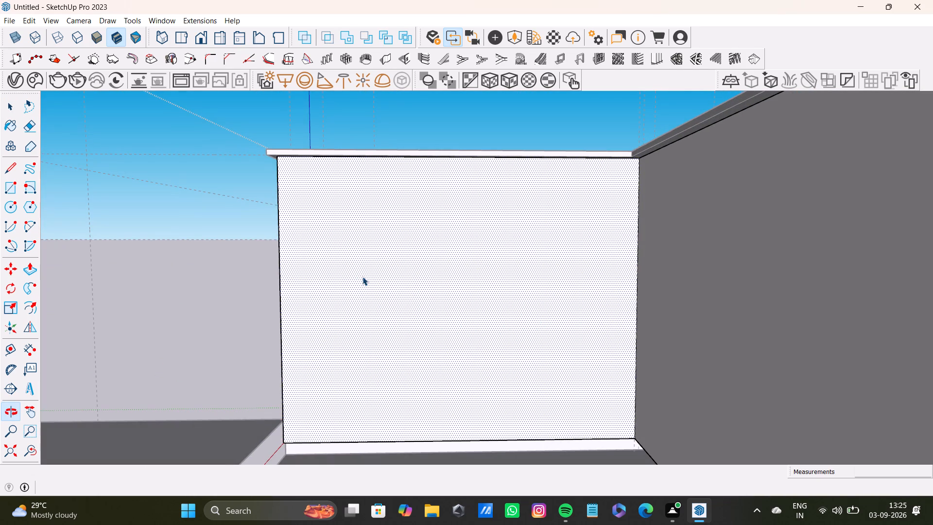
pyautogui.scroll(4, 301, 238)
pyautogui.keyDown('shift'); pyautogui.moveTo(309, 218); pyautogui.dragTo(312, 300, button='middle'); pyautogui.keyUp('shift')
pyautogui.moveTo(313, 288); pyautogui.dragTo(317, 260, button='middle')
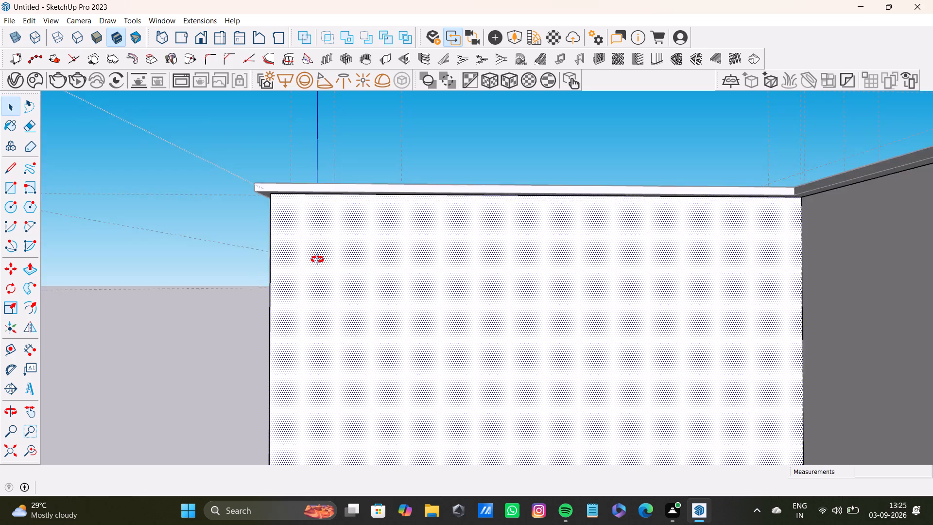
pyautogui.moveTo(317, 260); pyautogui.dragTo(436, 385, button='middle')
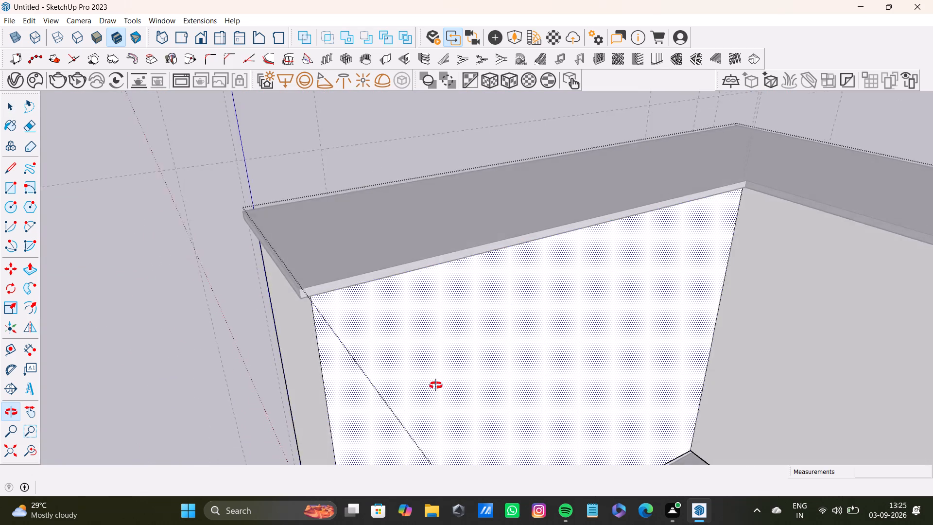
pyautogui.moveTo(436, 385); pyautogui.dragTo(434, 389, button='middle')
pyautogui.scroll(-4, 432, 386)
pyautogui.keyDown('shift'); pyautogui.moveTo(427, 365); pyautogui.dragTo(339, 332, button='middle'); pyautogui.keyUp('shift')
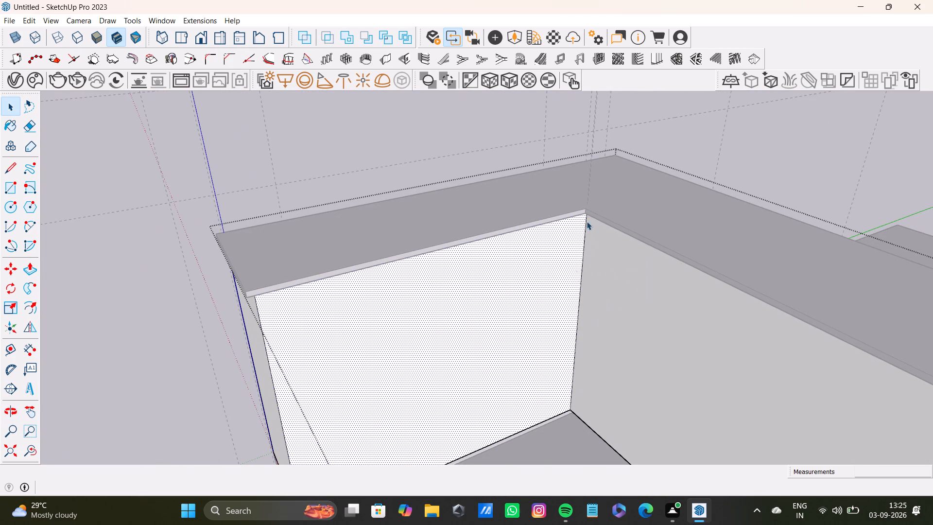
pyautogui.scroll(-2, 574, 441)
pyautogui.moveTo(573, 417); pyautogui.dragTo(564, 399, button='middle')
pyautogui.click(453, 152)
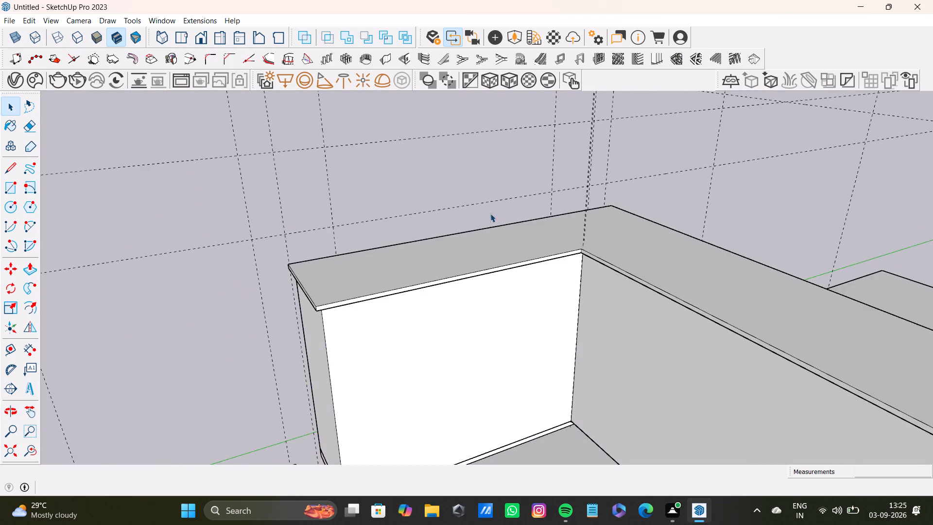
# Push/Pull the slab's inner side face along the long leg slightly back in, nearly flush with the block's face.
pyautogui.scroll(5, 556, 250)
pyautogui.moveTo(615, 270); pyautogui.dragTo(485, 246, button='middle')
pyautogui.moveTo(489, 271); pyautogui.dragTo(521, 256, button='middle')
pyautogui.scroll(1, 491, 270)
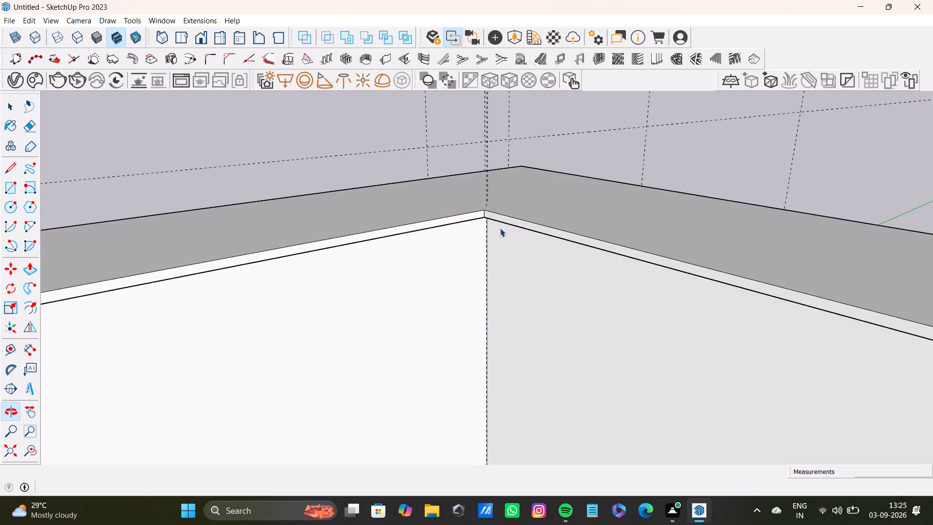
pyautogui.scroll(7, 487, 227)
pyautogui.click(510, 206)
pyautogui.press('p')
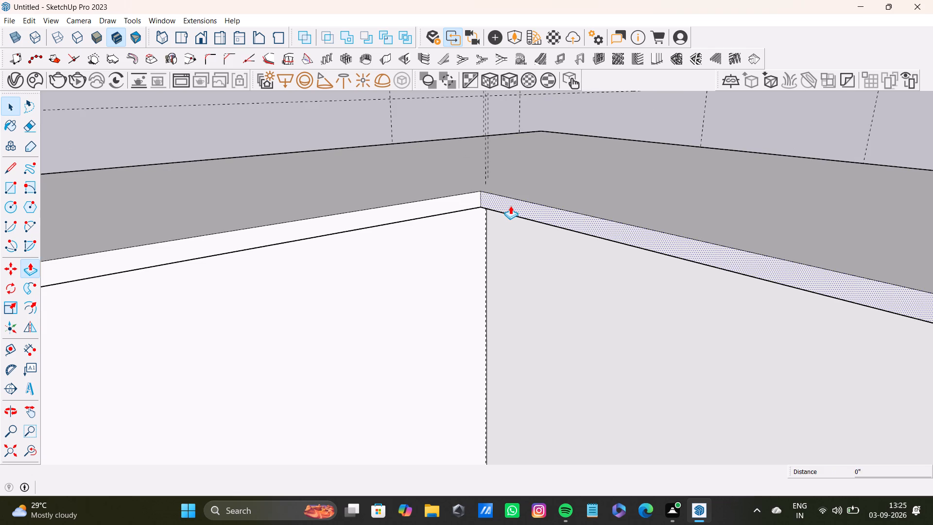
pyautogui.moveTo(510, 206); pyautogui.dragTo(517, 205)
pyautogui.press('space')
# Examine the inner corner at the block's foot, where the block overhangs the recessed base.
pyautogui.scroll(-6, 482, 270)
pyautogui.moveTo(479, 302); pyautogui.dragTo(472, 195, button='middle')
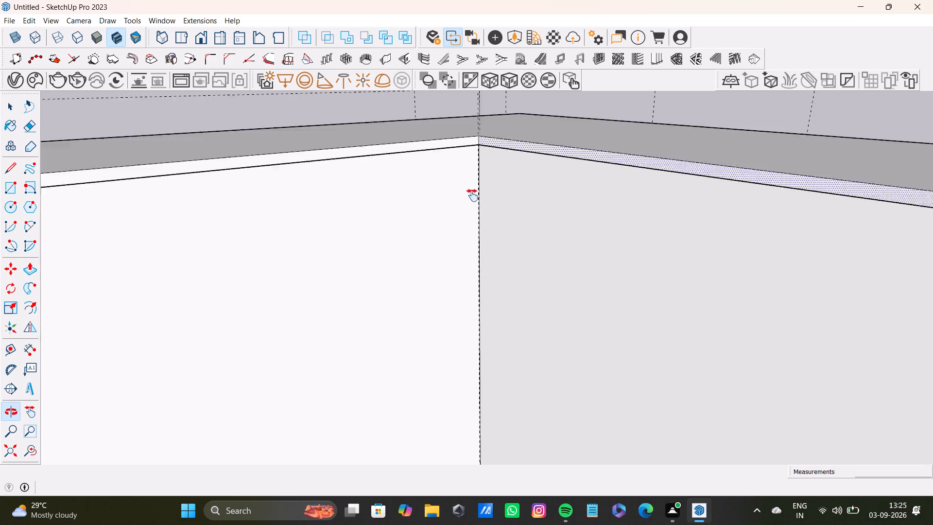
pyautogui.moveTo(472, 195); pyautogui.dragTo(470, 174, button='middle')
pyautogui.scroll(-5, 469, 320)
pyautogui.keyDown('shift'); pyautogui.moveTo(467, 336); pyautogui.dragTo(466, 249, button='middle'); pyautogui.keyUp('shift')
pyautogui.scroll(8, 453, 335)
pyautogui.moveTo(474, 339); pyautogui.dragTo(462, 332, button='middle')
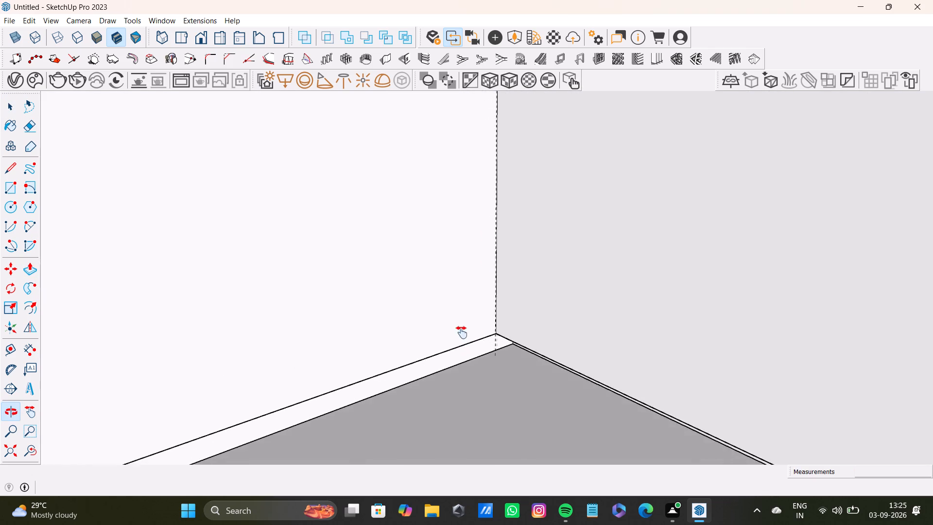
pyautogui.moveTo(462, 332); pyautogui.dragTo(402, 333, button='middle')
pyautogui.moveTo(451, 342); pyautogui.dragTo(464, 302, button='middle')
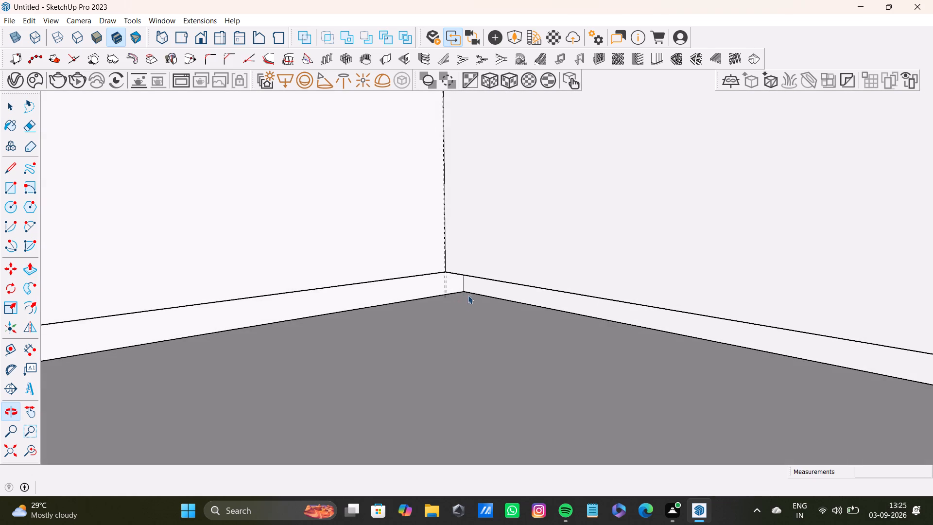
pyautogui.moveTo(470, 294); pyautogui.dragTo(449, 267, button='middle')
pyautogui.scroll(8, 449, 245)
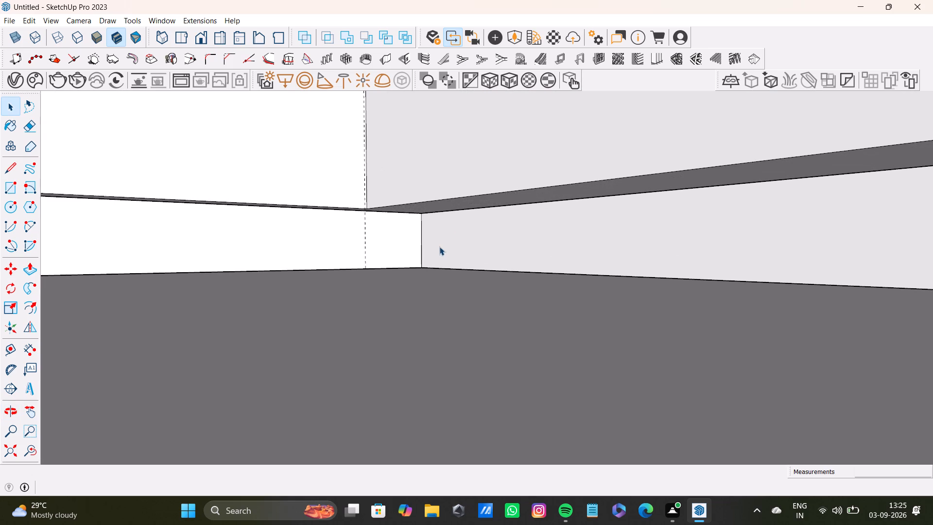
pyautogui.moveTo(439, 245); pyautogui.dragTo(435, 244, button='middle')
pyautogui.moveTo(350, 259); pyautogui.dragTo(343, 241, button='middle')
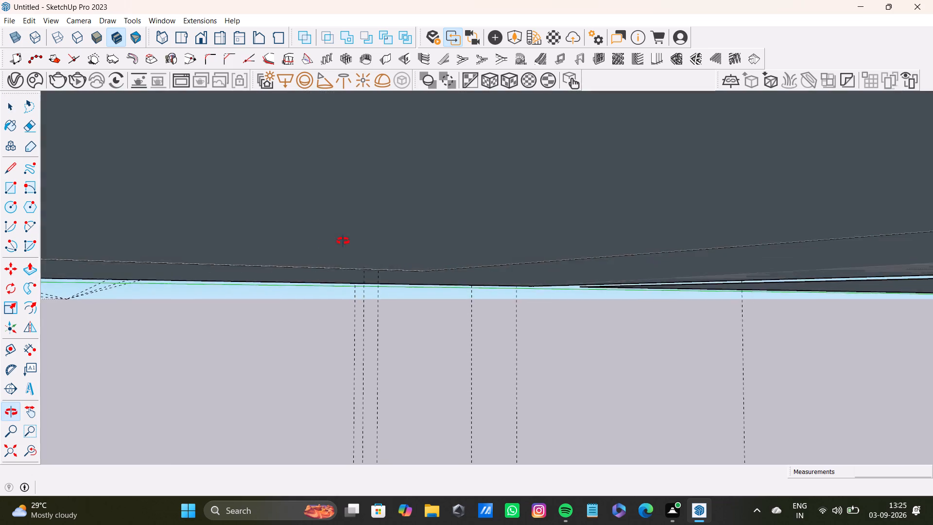
pyautogui.moveTo(343, 241); pyautogui.dragTo(309, 261, button='middle')
pyautogui.scroll(9, 315, 244)
pyautogui.moveTo(319, 239); pyautogui.dragTo(317, 208, button='middle')
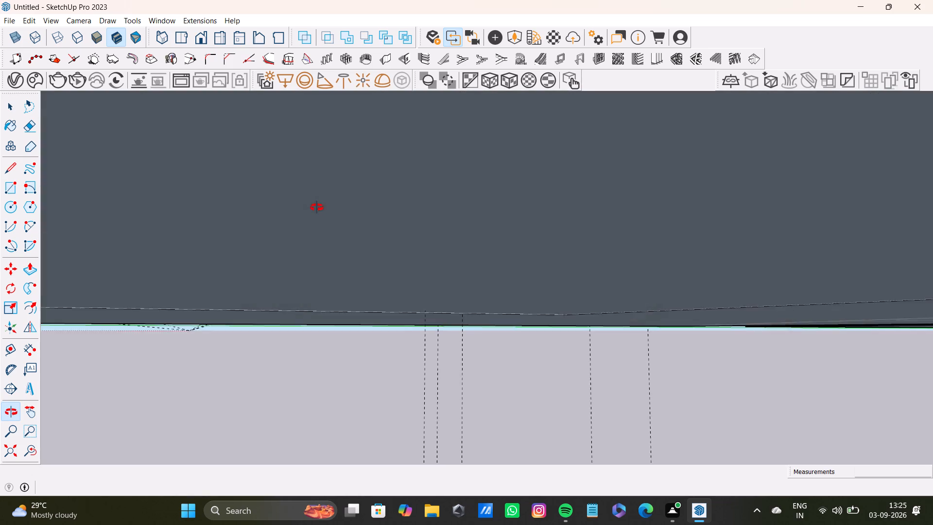
pyautogui.moveTo(317, 208); pyautogui.dragTo(305, 252, button='middle')
pyautogui.scroll(-7, 315, 255)
pyautogui.moveTo(354, 311); pyautogui.dragTo(380, 312, button='middle')
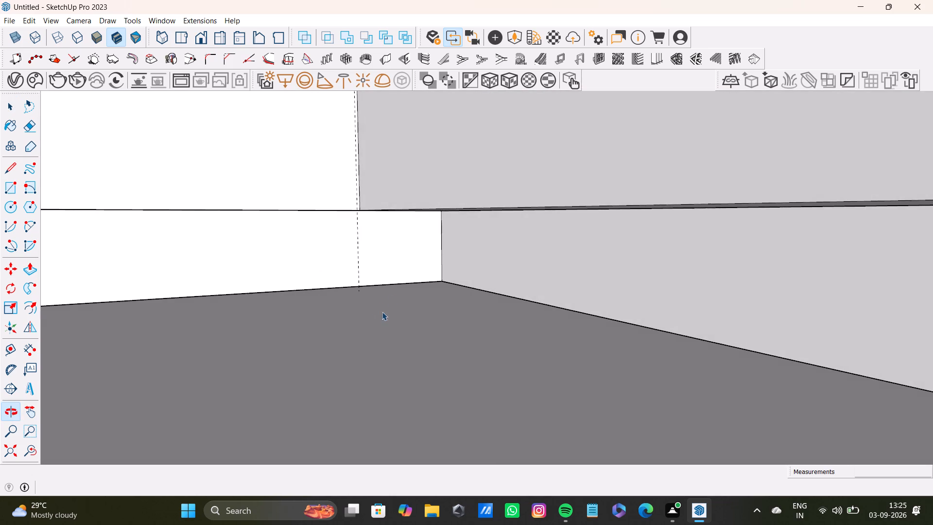
# Open the tall block for editing and Push/Pull its long-leg inner face inward about 2 7/16" to reduce its overhang over the base.
pyautogui.press('space')
pyautogui.doubleClick(461, 147)
pyautogui.click(465, 154)
pyautogui.click(467, 174)
pyautogui.moveTo(485, 250); pyautogui.dragTo(509, 199, button='middle')
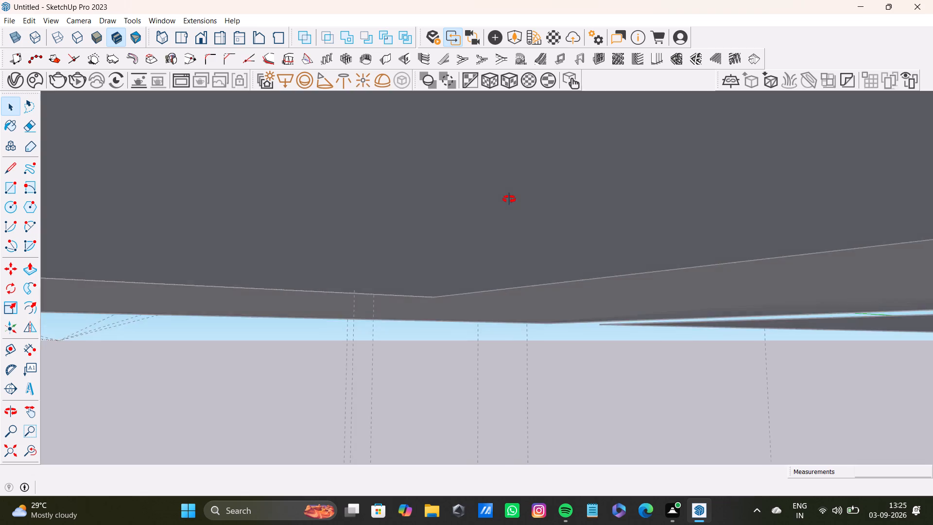
pyautogui.moveTo(509, 199); pyautogui.dragTo(516, 223, button='middle')
pyautogui.scroll(3, 508, 202)
pyautogui.click(510, 184)
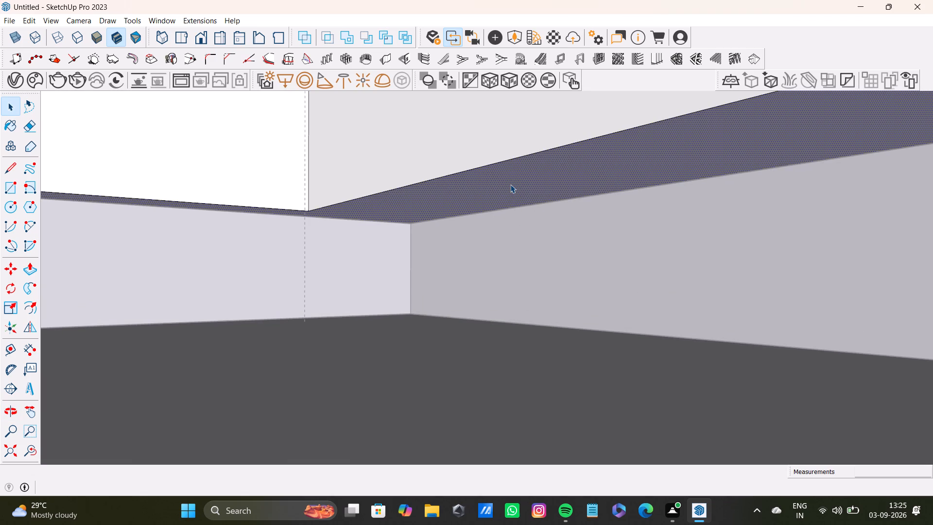
pyautogui.click(459, 132)
pyautogui.press('p')
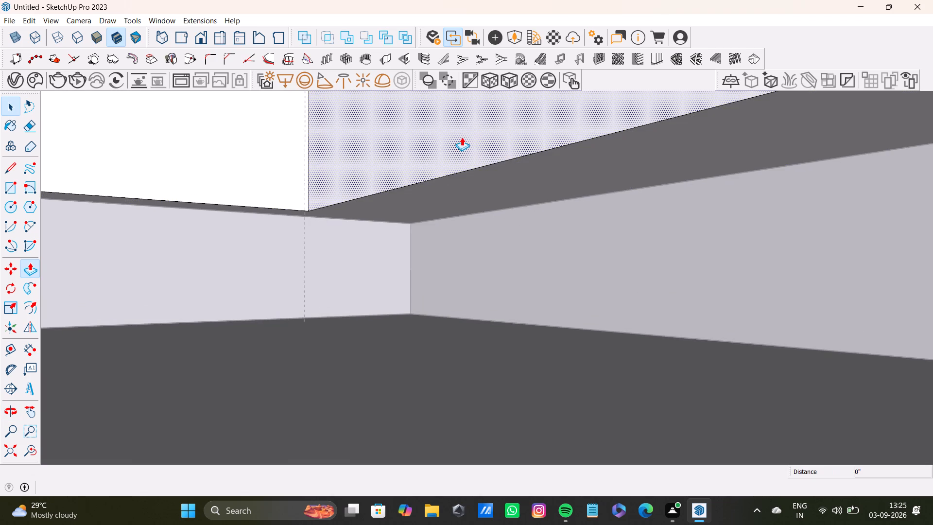
pyautogui.moveTo(462, 137); pyautogui.dragTo(554, 141)
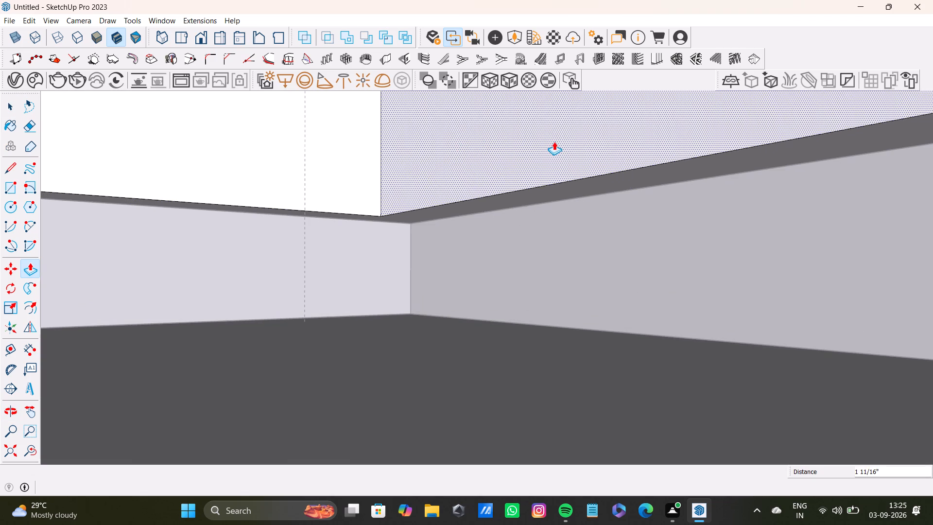
pyautogui.moveTo(554, 141); pyautogui.dragTo(589, 140)
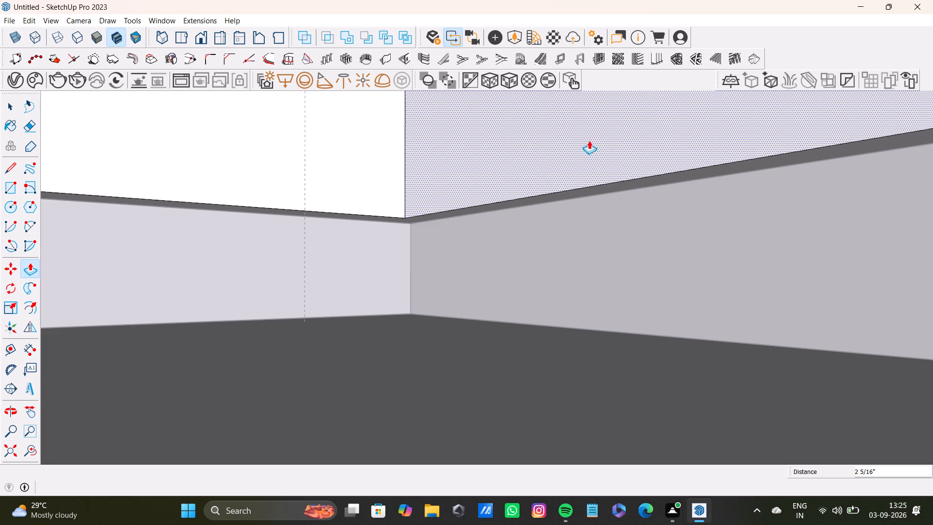
pyautogui.moveTo(589, 140); pyautogui.dragTo(591, 142)
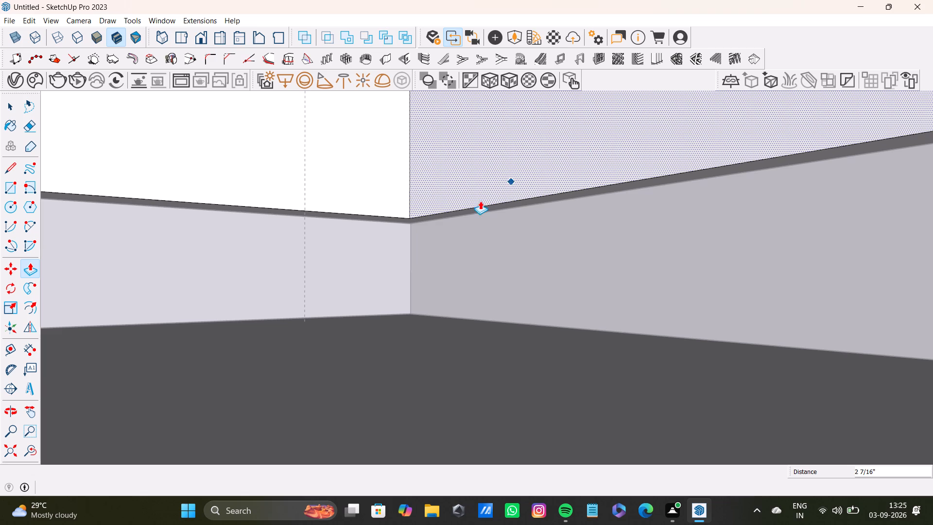
pyautogui.press('space')
# Leave the block and Push/Pull the slab's inner side face along the long leg back in about 2 7/8" toward the block's face.
pyautogui.scroll(-5, 442, 223)
pyautogui.keyDown('shift'); pyautogui.moveTo(439, 174); pyautogui.dragTo(396, 452, button='middle'); pyautogui.keyUp('shift')
pyautogui.scroll(-9, 377, 284)
pyautogui.keyDown('shift'); pyautogui.moveTo(401, 192); pyautogui.dragTo(391, 482, button='middle'); pyautogui.keyUp('shift')
pyautogui.scroll(-4, 360, 326)
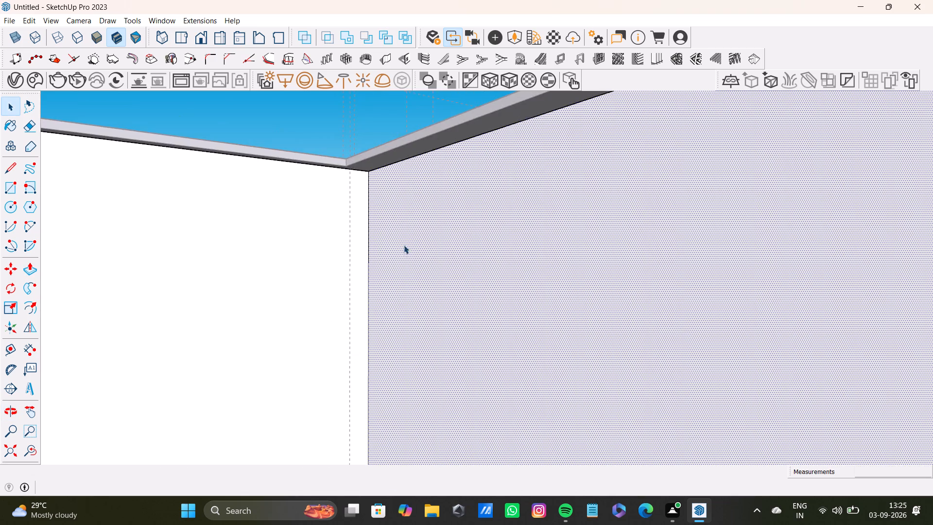
pyautogui.keyDown('shift'); pyautogui.moveTo(404, 245); pyautogui.dragTo(401, 381, button='middle'); pyautogui.keyUp('shift')
pyautogui.moveTo(398, 348); pyautogui.dragTo(405, 366, button='middle')
pyautogui.press('space')
pyautogui.scroll(7, 368, 290)
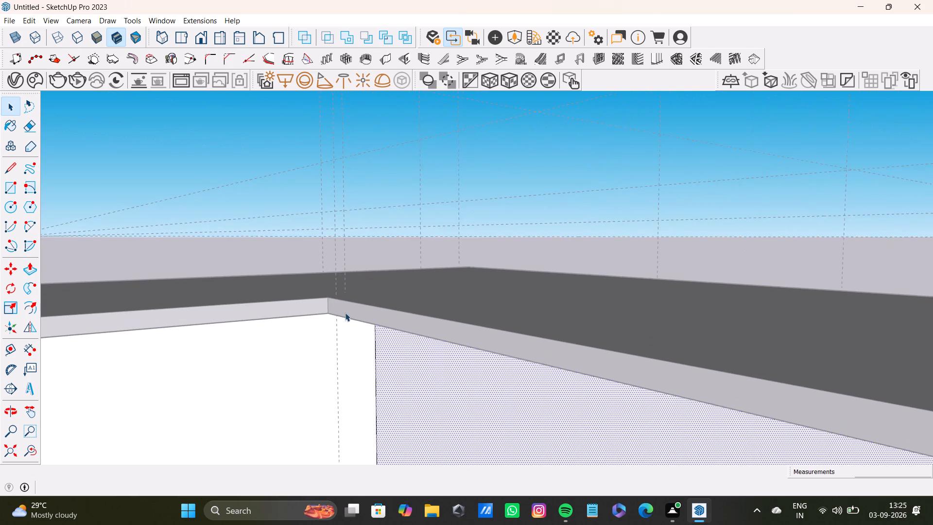
pyautogui.scroll(1, 345, 313)
pyautogui.click(357, 311)
pyautogui.click(363, 314)
pyautogui.doubleClick(372, 315)
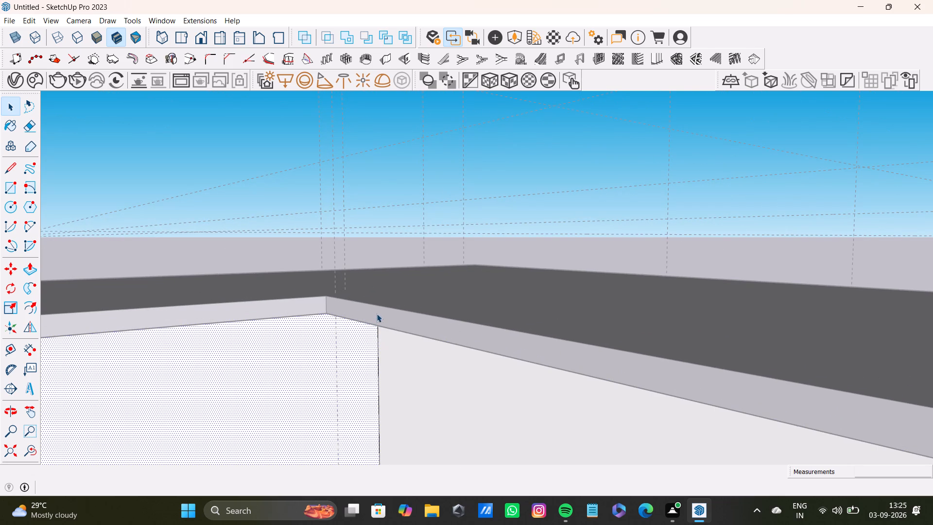
pyautogui.click(345, 249)
pyautogui.click(364, 312)
pyautogui.press('p')
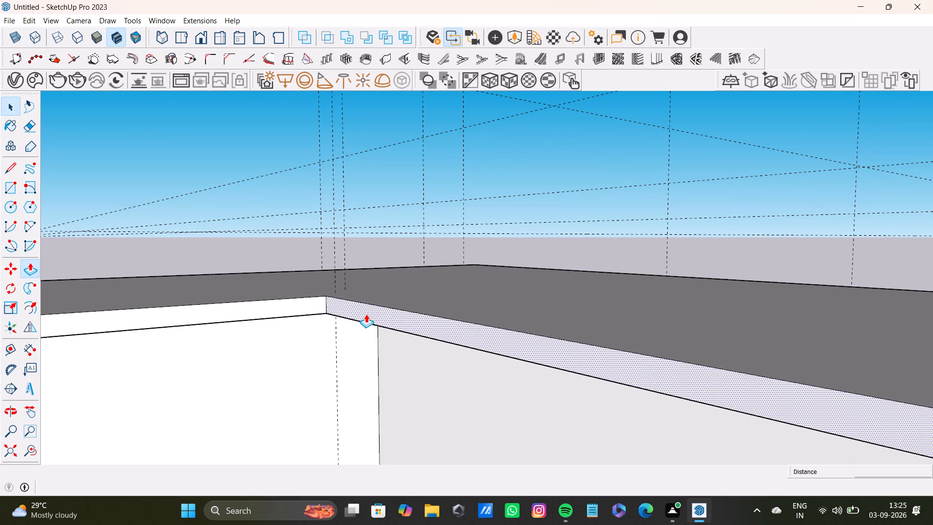
pyautogui.moveTo(366, 314); pyautogui.dragTo(424, 310)
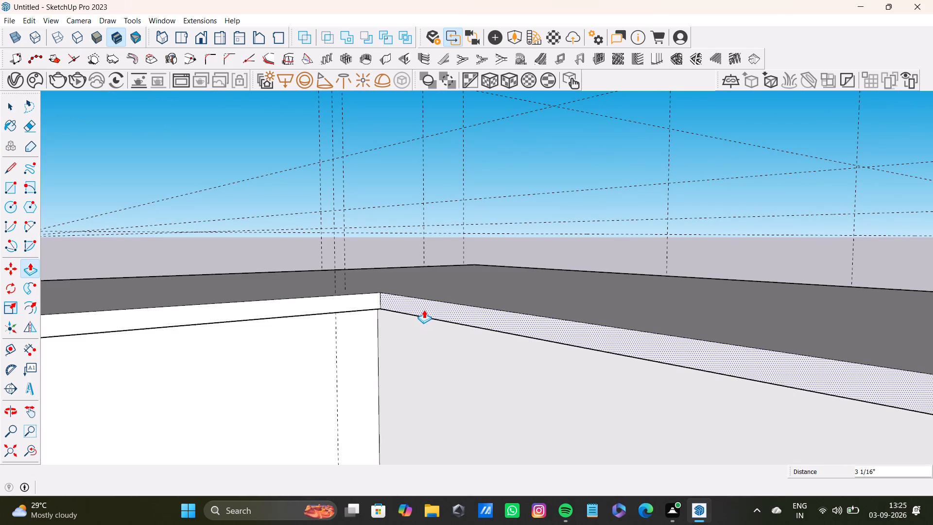
pyautogui.moveTo(424, 310); pyautogui.dragTo(420, 310)
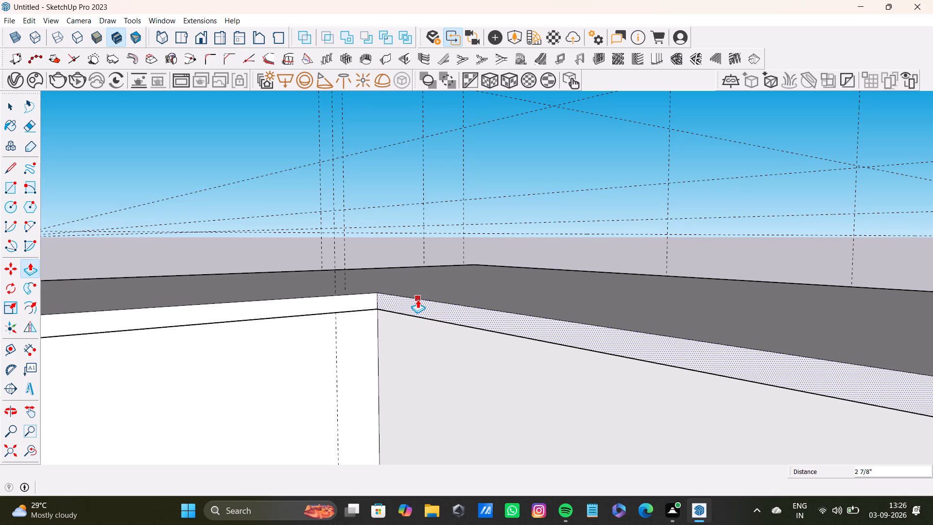
pyautogui.press('space')
# Push/Pull the slab's inner side face along the short leg slightly back in to line up with the block's inner corner.
pyautogui.scroll(-11, 335, 311)
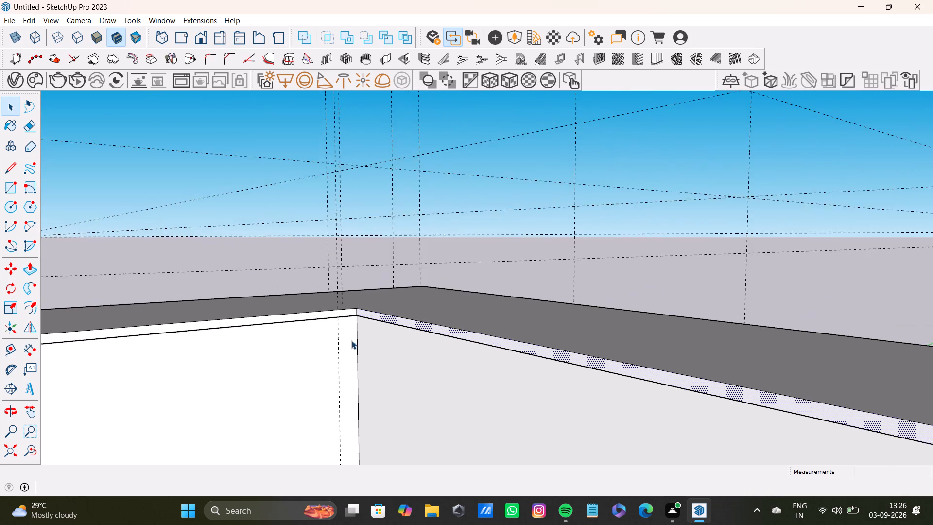
pyautogui.scroll(-12, 351, 340)
pyautogui.keyDown('shift'); pyautogui.moveTo(359, 350); pyautogui.dragTo(396, 315, button='middle'); pyautogui.keyUp('shift')
pyautogui.scroll(8, 328, 330)
pyautogui.moveTo(282, 303); pyautogui.dragTo(312, 313, button='middle')
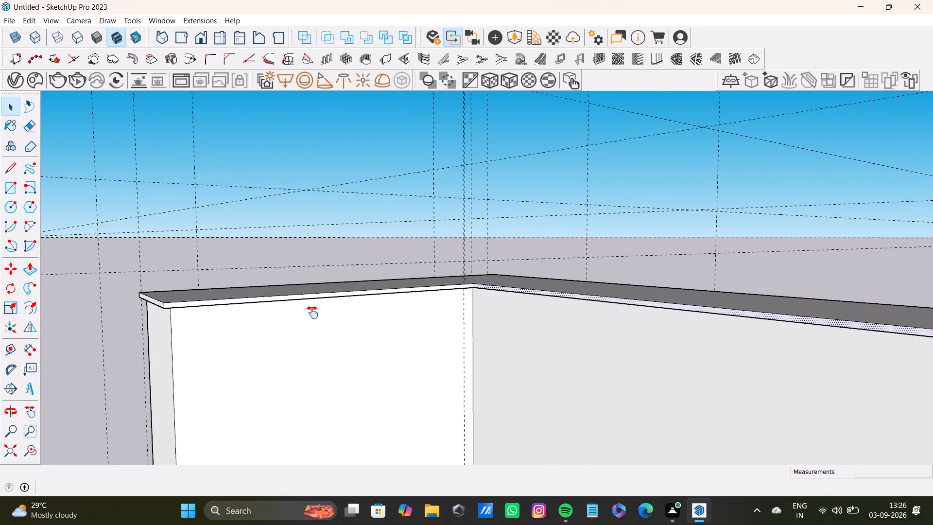
pyautogui.moveTo(312, 313); pyautogui.dragTo(409, 348, button='middle')
pyautogui.moveTo(423, 364); pyautogui.dragTo(371, 352, button='middle')
pyautogui.scroll(4, 596, 347)
pyautogui.keyDown('shift'); pyautogui.moveTo(597, 329); pyautogui.dragTo(483, 346, button='middle'); pyautogui.keyUp('shift')
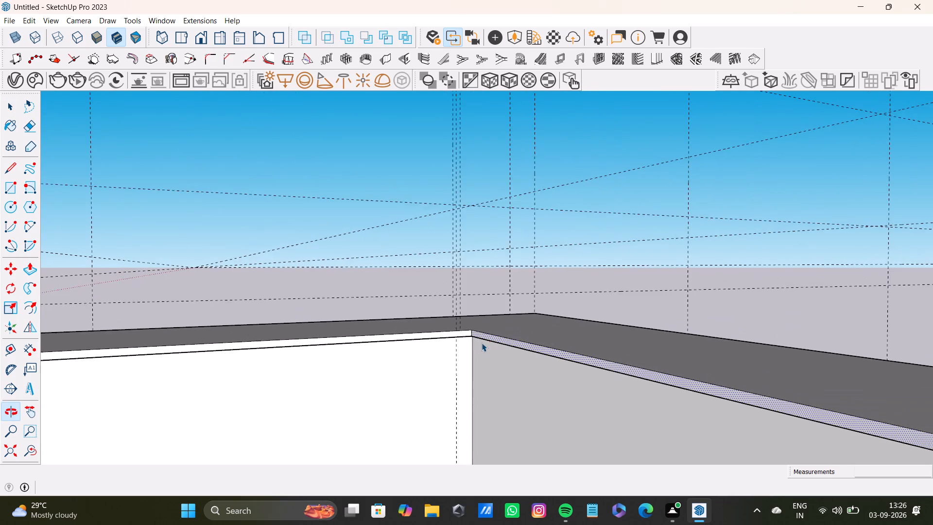
pyautogui.scroll(8, 482, 343)
pyautogui.moveTo(488, 331); pyautogui.dragTo(528, 310, button='middle')
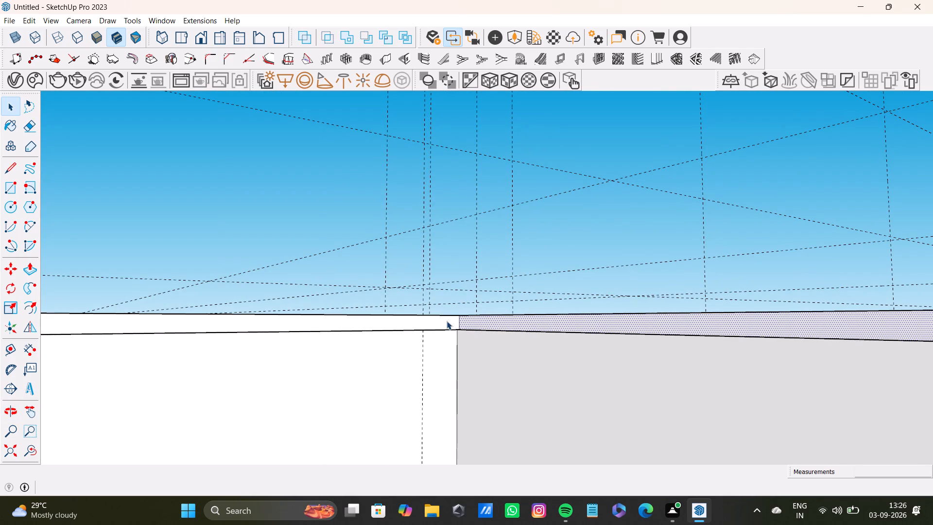
pyautogui.click(443, 323)
pyautogui.press('p')
pyautogui.click(443, 324)
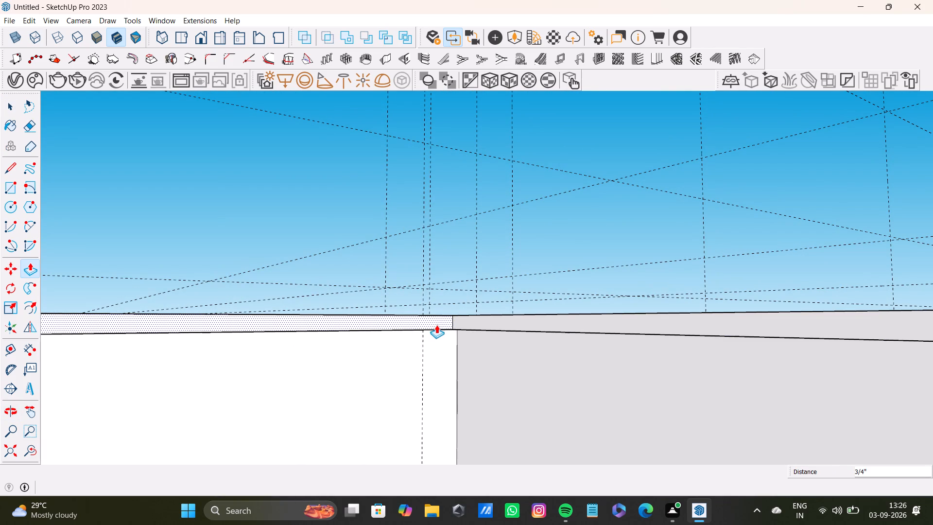
pyautogui.press('space')
pyautogui.press('space')
pyautogui.click(380, 259)
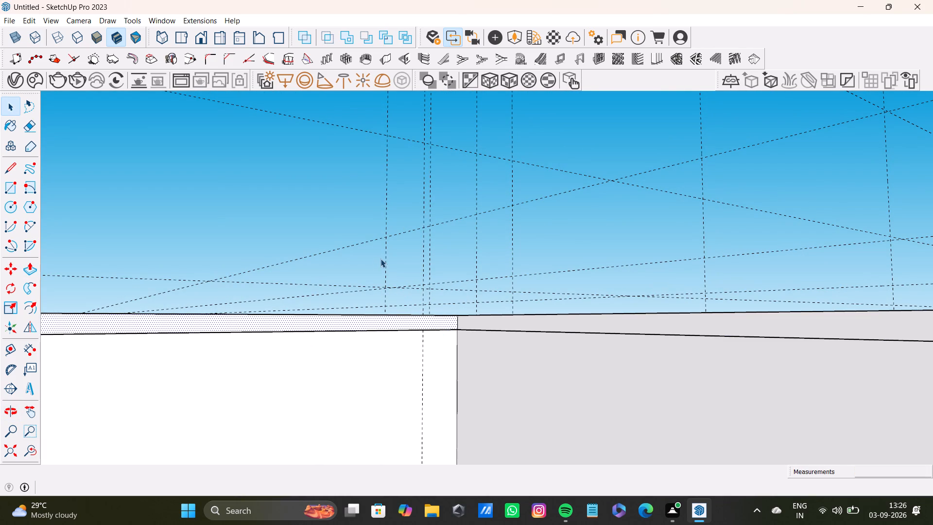
# Open the tall block for editing and add a guide 0.5" below the top edge of the short leg's inner face.
pyautogui.scroll(-9, 391, 278)
pyautogui.keyDown('shift'); pyautogui.moveTo(421, 371); pyautogui.dragTo(443, 337, button='middle'); pyautogui.keyUp('shift')
pyautogui.scroll(3, 427, 356)
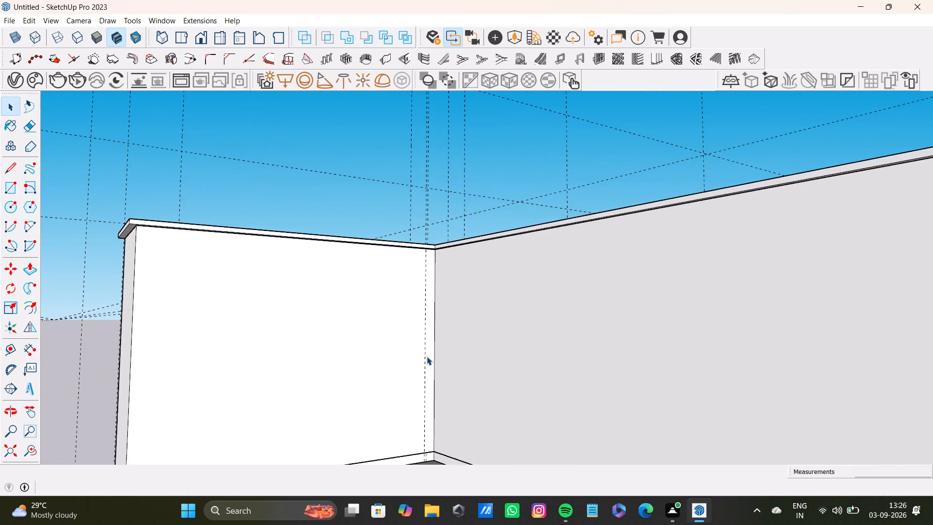
pyautogui.moveTo(427, 356); pyautogui.dragTo(560, 318, button='middle')
pyautogui.moveTo(560, 318); pyautogui.dragTo(508, 279, button='middle')
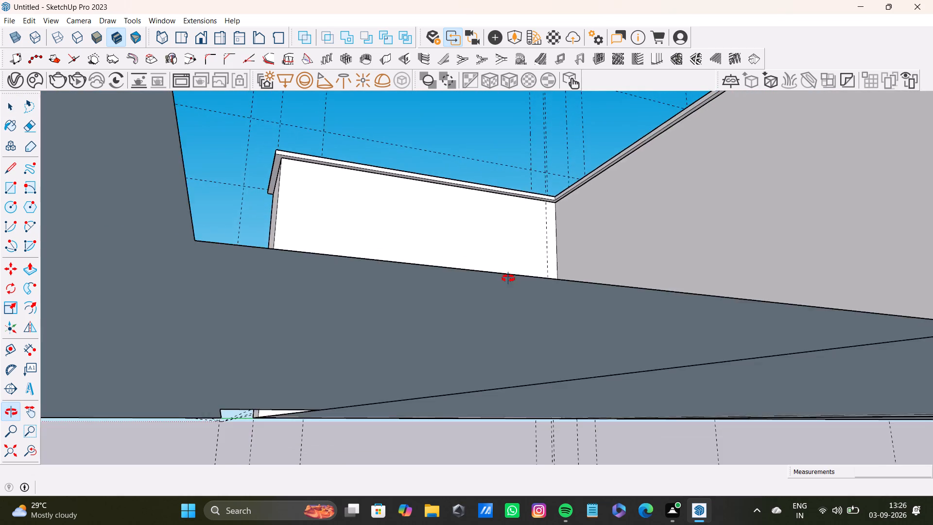
pyautogui.moveTo(508, 279); pyautogui.dragTo(489, 331, button='middle')
pyautogui.scroll(4, 321, 267)
pyautogui.keyDown('shift'); pyautogui.moveTo(317, 244); pyautogui.dragTo(386, 309, button='middle'); pyautogui.keyUp('shift')
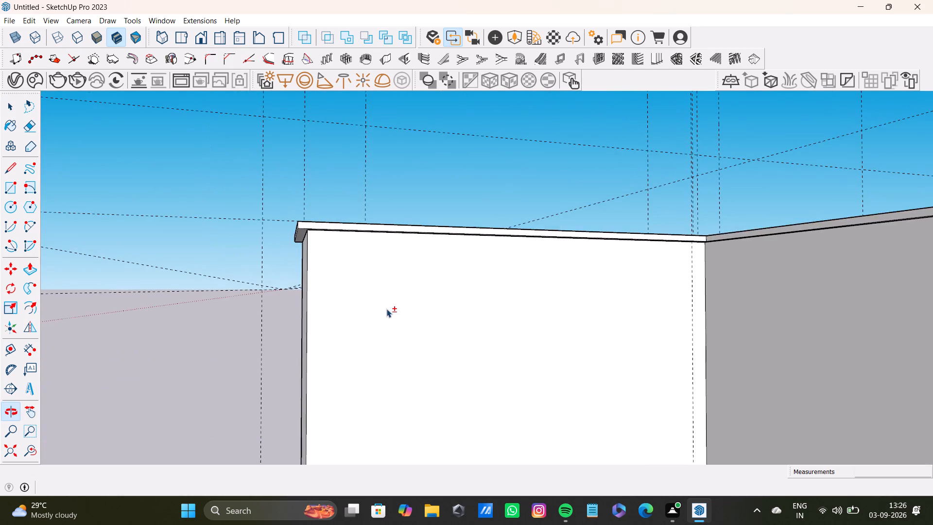
pyautogui.doubleClick(415, 313)
pyautogui.click(415, 313)
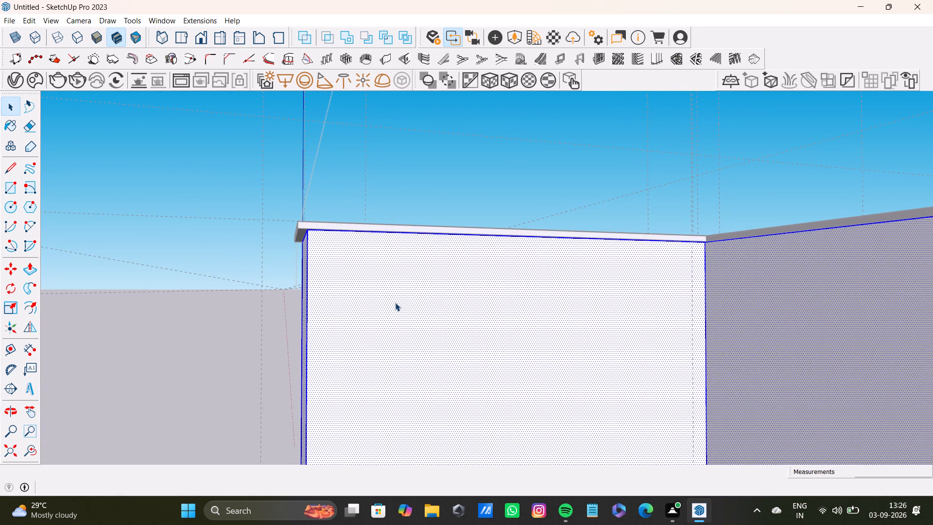
pyautogui.press('t')
pyautogui.scroll(10, 354, 228)
pyautogui.moveTo(313, 239); pyautogui.dragTo(314, 208, button='middle')
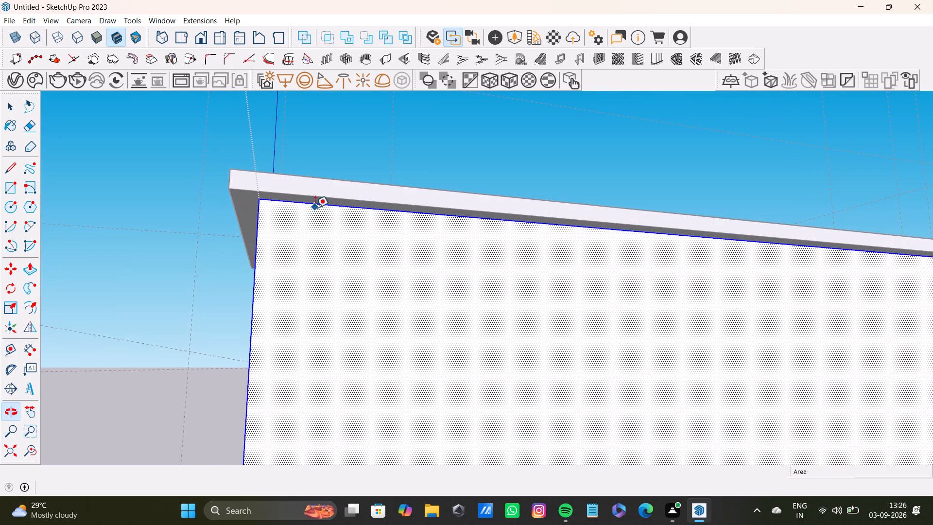
pyautogui.click(330, 205)
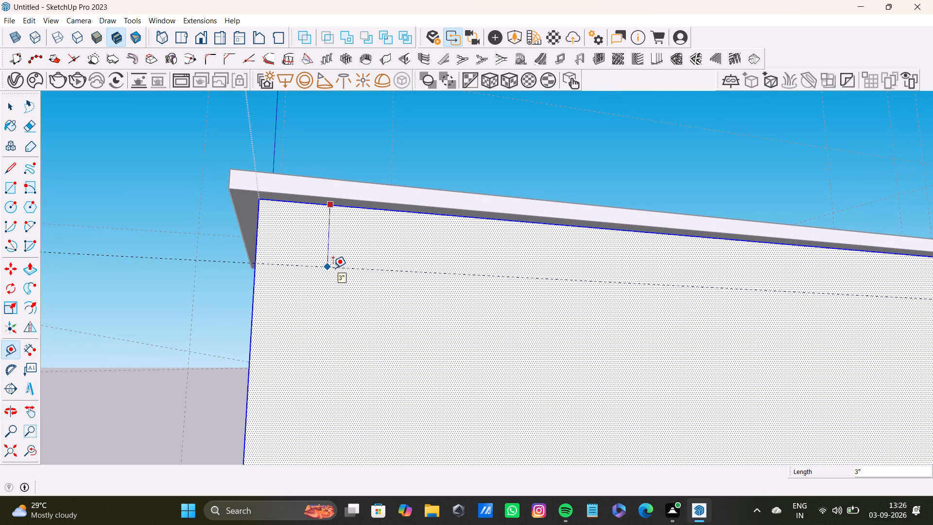
pyautogui.write('0.5')
pyautogui.hotkey('shift', '"')
pyautogui.press('Return')
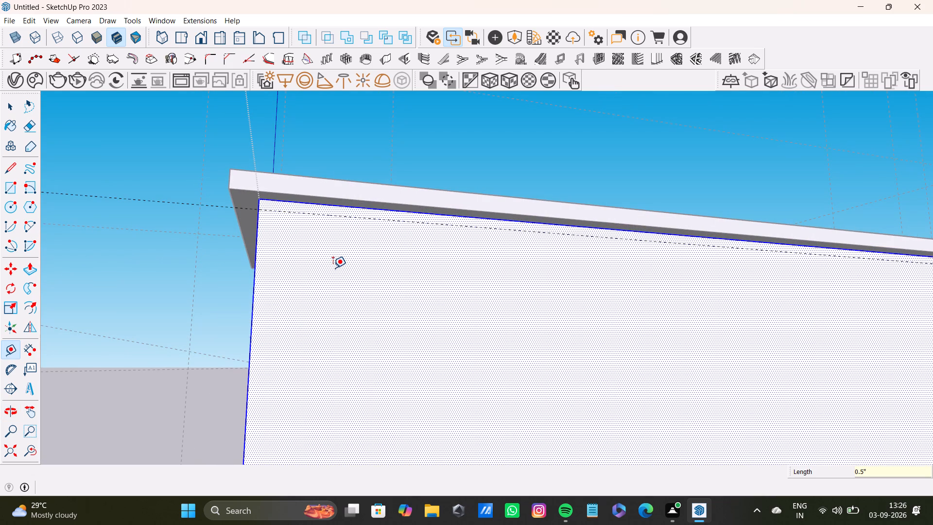
# Add a vertical guide 0.5" inside the free-end edge of the short leg's inner face.
pyautogui.click(250, 320)
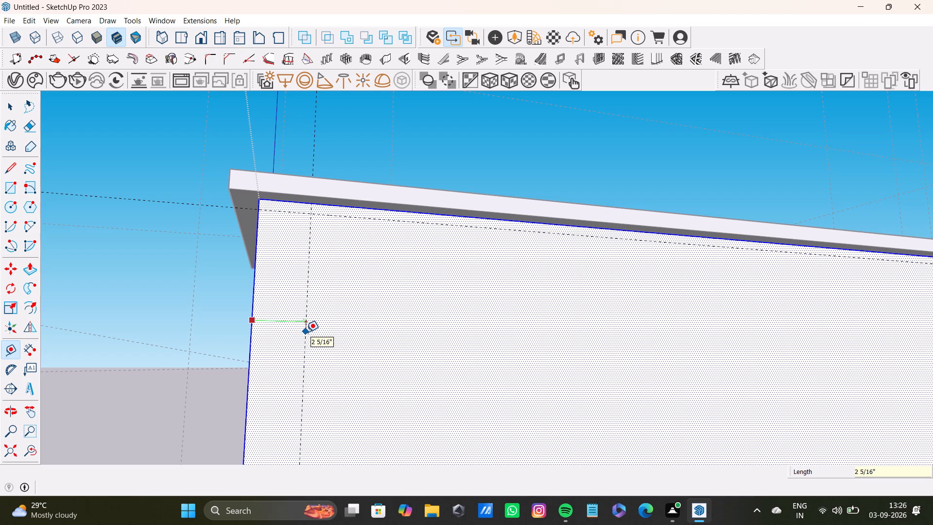
pyautogui.write('0.5"')
pyautogui.press('Return')
# Add a vertical guide 0.5" from the inner-corner edge on the short leg's inner face.
pyautogui.scroll(-8, 312, 326)
pyautogui.keyDown('shift'); pyautogui.moveTo(336, 328); pyautogui.dragTo(271, 318, button='middle'); pyautogui.keyUp('shift')
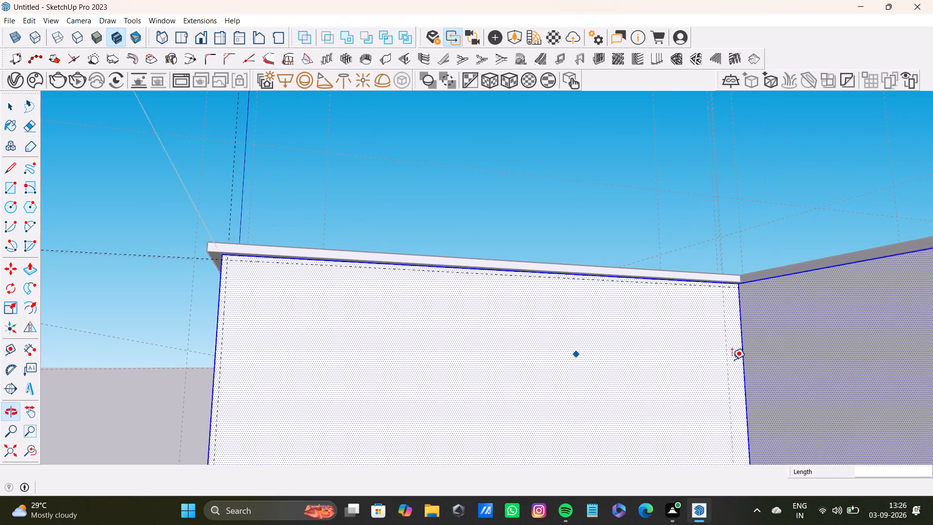
pyautogui.scroll(7, 738, 360)
pyautogui.press('space')
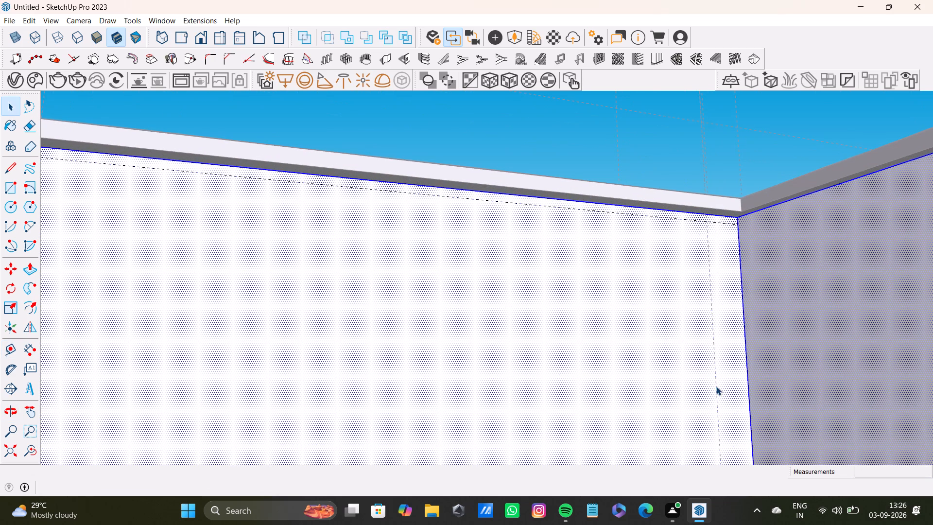
pyautogui.click(716, 386)
pyautogui.click(717, 396)
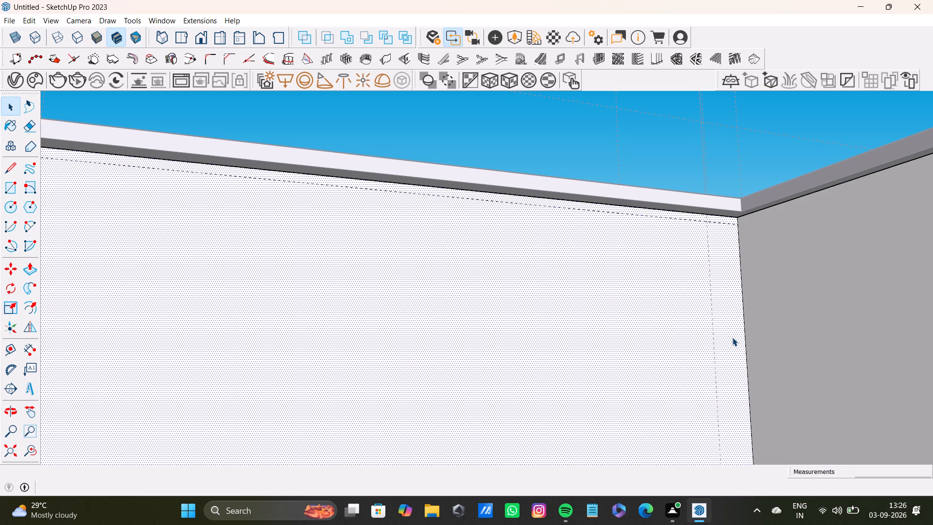
pyautogui.press('t')
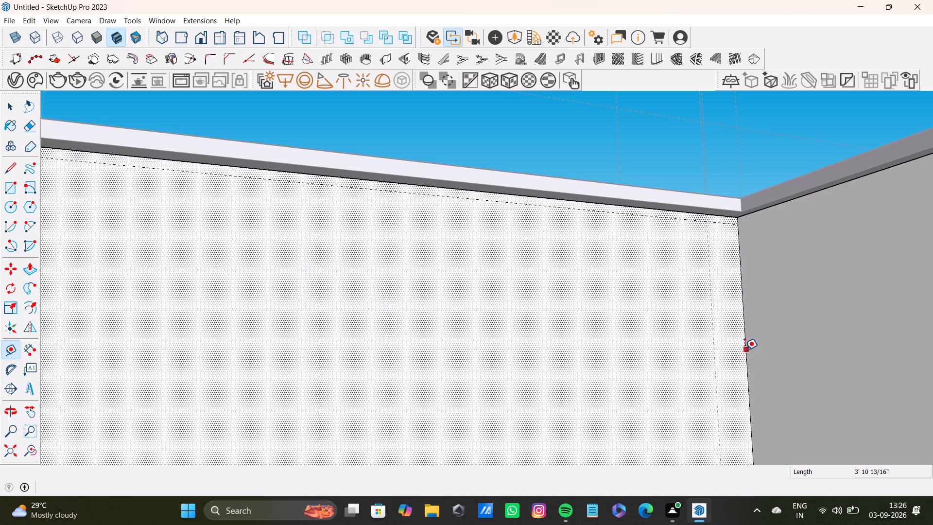
pyautogui.click(744, 350)
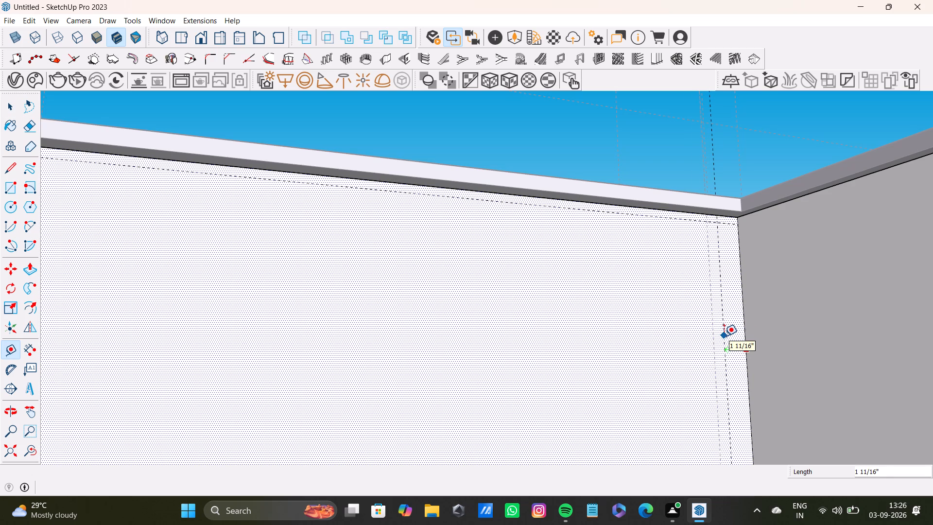
pyautogui.write('0.5')
pyautogui.hotkey('shift', '"')
pyautogui.press('Return')
pyautogui.press('space')
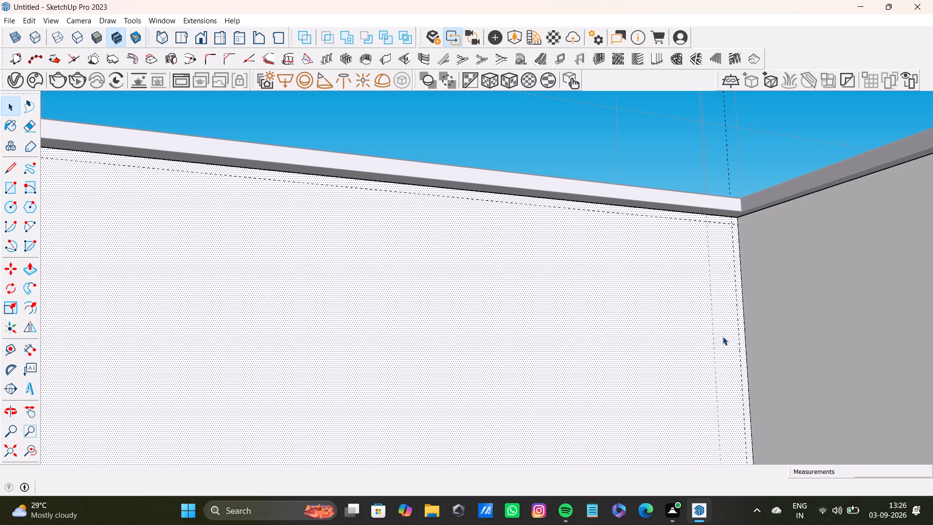
# Leave the block and delete the older vertical guide crossing the short leg's face beside the new inner-corner guide.
pyautogui.scroll(-4, 699, 297)
pyautogui.scroll(1, 689, 312)
pyautogui.scroll(-13, 689, 316)
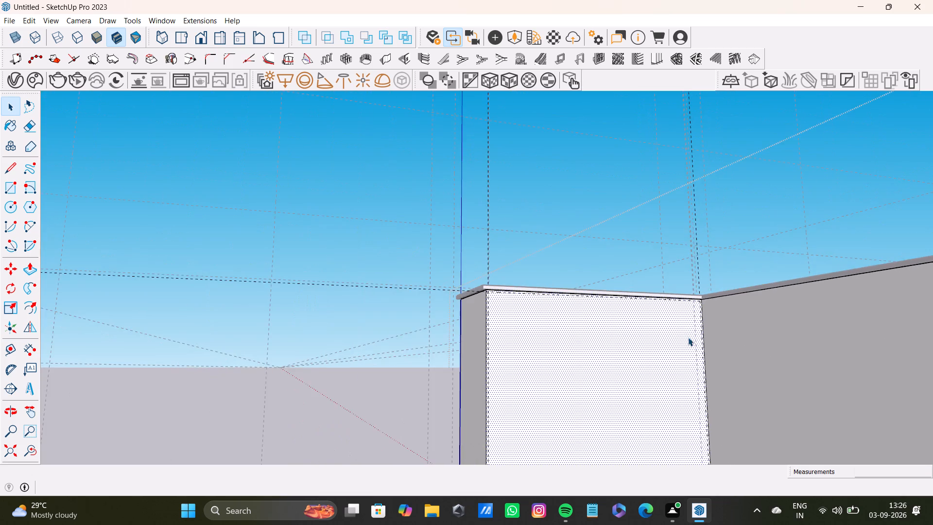
pyautogui.moveTo(689, 334); pyautogui.dragTo(599, 407, button='middle')
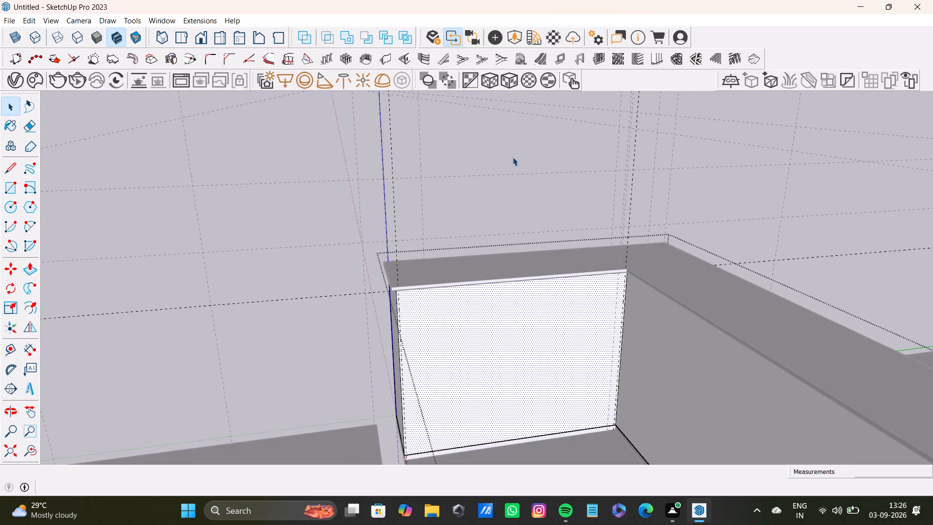
pyautogui.click(513, 148)
pyautogui.scroll(9, 619, 329)
pyautogui.click(608, 336)
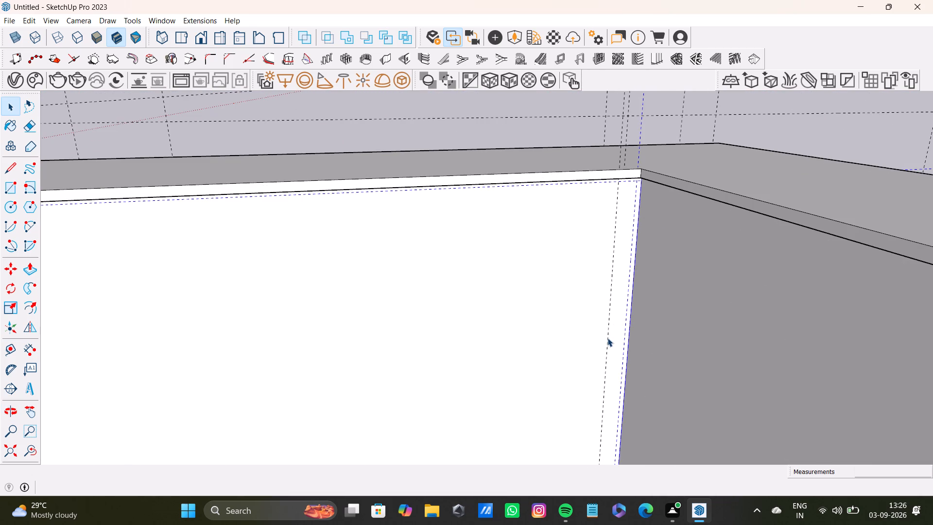
pyautogui.click(606, 338)
pyautogui.click(605, 357)
pyautogui.click(607, 365)
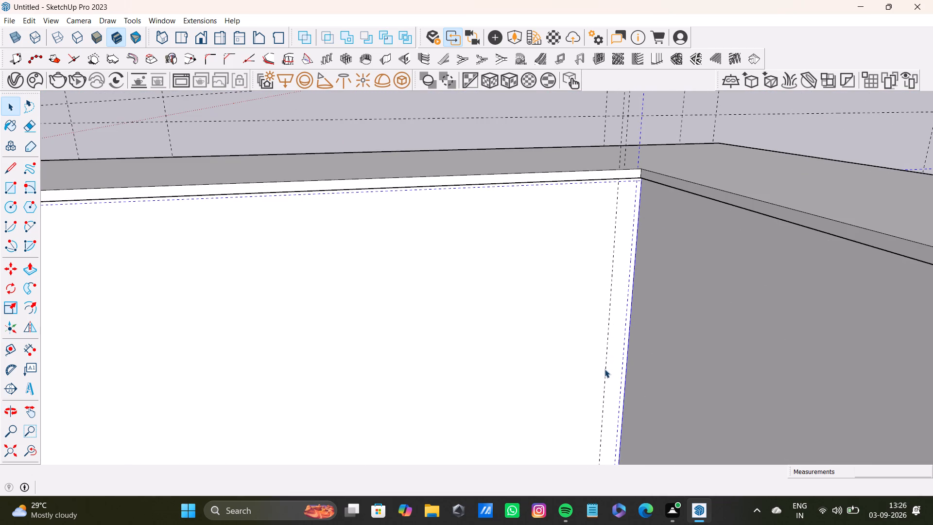
pyautogui.click(605, 369)
pyautogui.click(605, 373)
pyautogui.scroll(10, 602, 362)
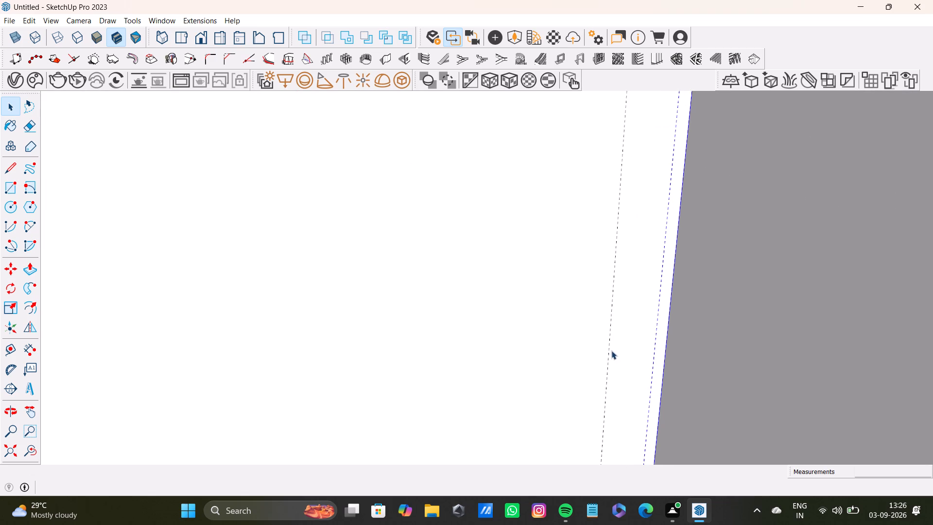
pyautogui.click(611, 351)
pyautogui.click(607, 357)
pyautogui.tripleClick(607, 361)
pyautogui.scroll(-8, 608, 360)
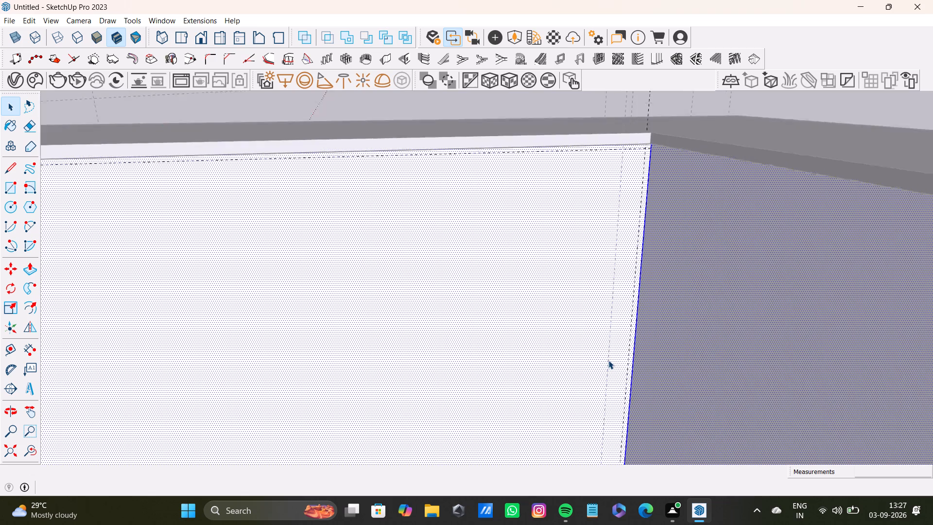
pyautogui.scroll(-12, 608, 360)
pyautogui.click(527, 213)
pyautogui.scroll(9, 592, 306)
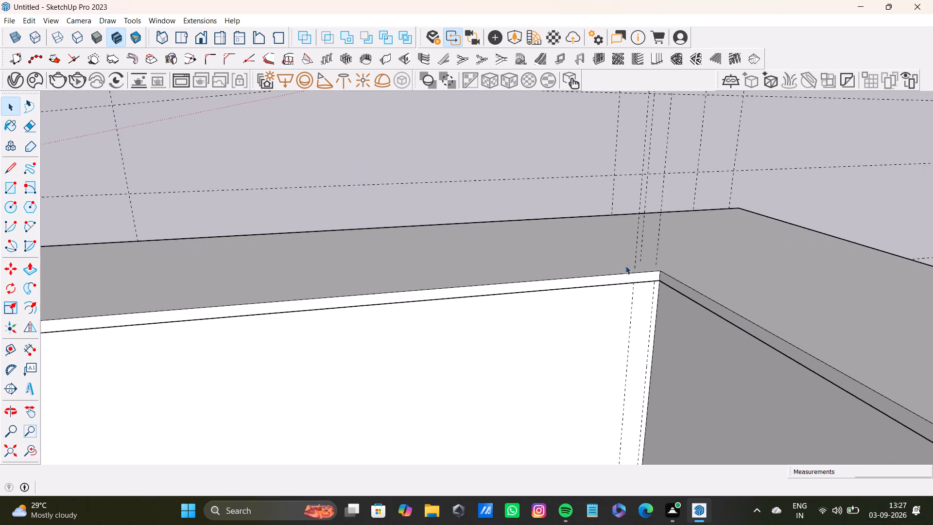
pyautogui.scroll(5, 625, 265)
pyautogui.click(636, 277)
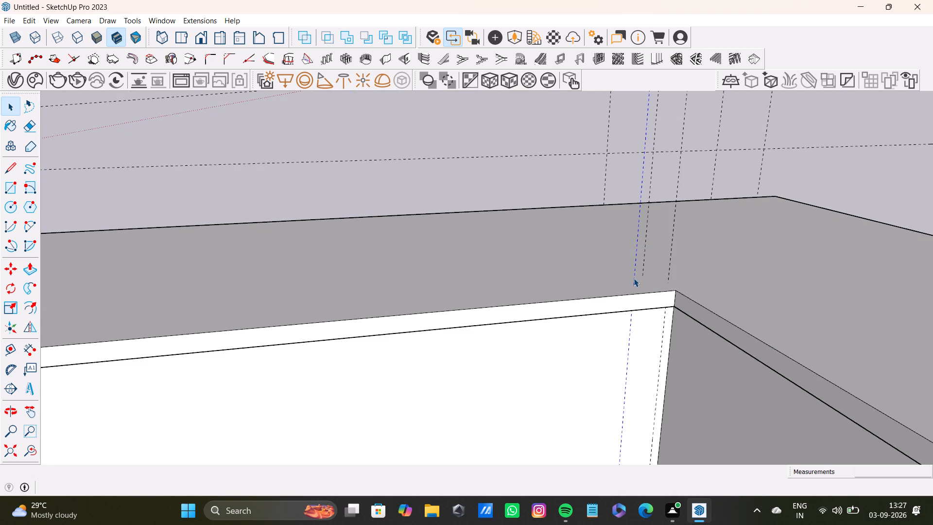
pyautogui.press('Delete')
# Reopen the block and offset a vertical guide 1" inward from the 0.5" guide at the short leg face's free end.
pyautogui.scroll(-18, 600, 303)
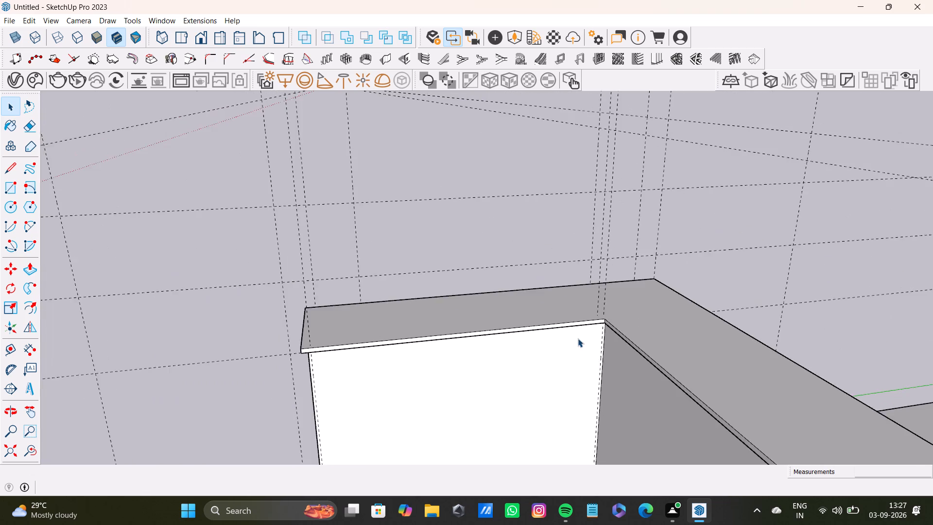
pyautogui.scroll(-2, 578, 338)
pyautogui.scroll(-4, 578, 381)
pyautogui.moveTo(573, 373); pyautogui.dragTo(573, 296, button='middle')
pyautogui.scroll(9, 567, 345)
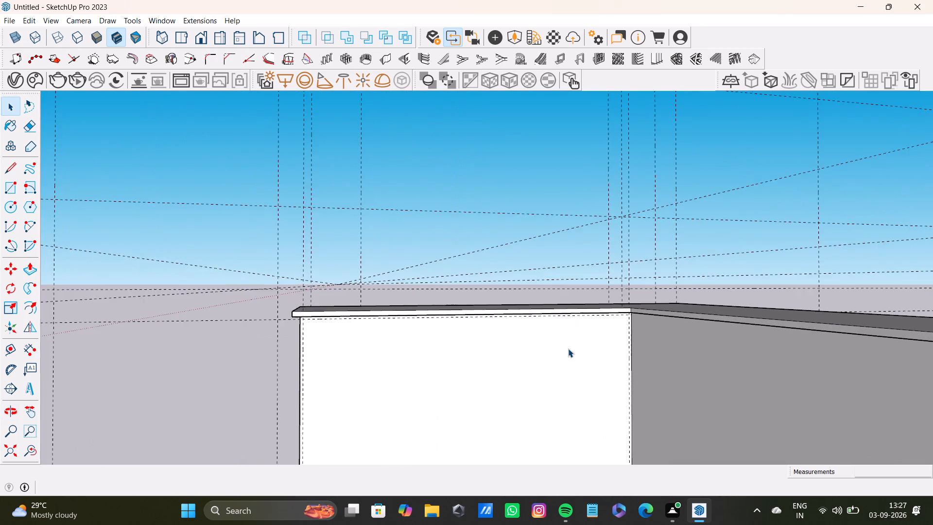
pyautogui.moveTo(568, 350); pyautogui.dragTo(518, 338, button='middle')
pyautogui.tripleClick(532, 352)
pyautogui.click(547, 373)
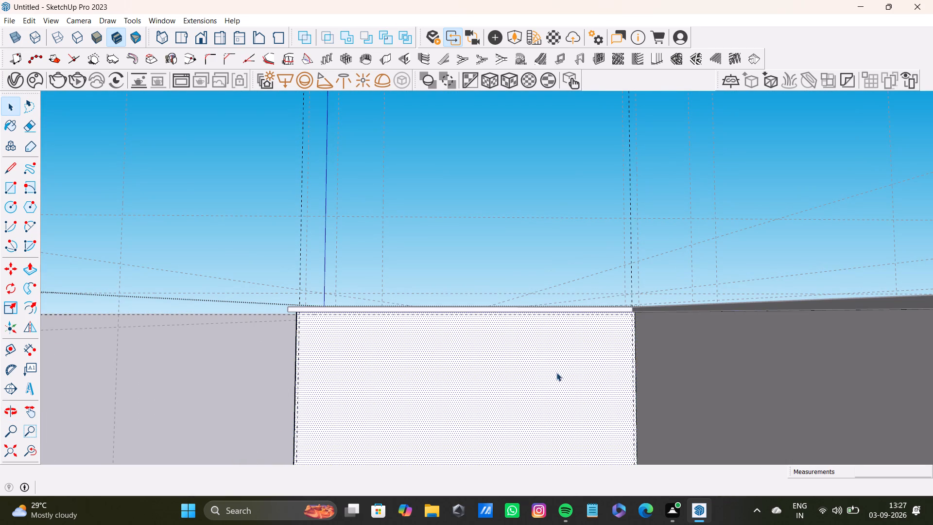
pyautogui.scroll(-3, 558, 374)
pyautogui.moveTo(563, 377); pyautogui.dragTo(573, 292, button='middle')
pyautogui.scroll(4, 562, 318)
pyautogui.keyDown('shift'); pyautogui.moveTo(562, 320); pyautogui.dragTo(586, 259, button='middle'); pyautogui.keyUp('shift')
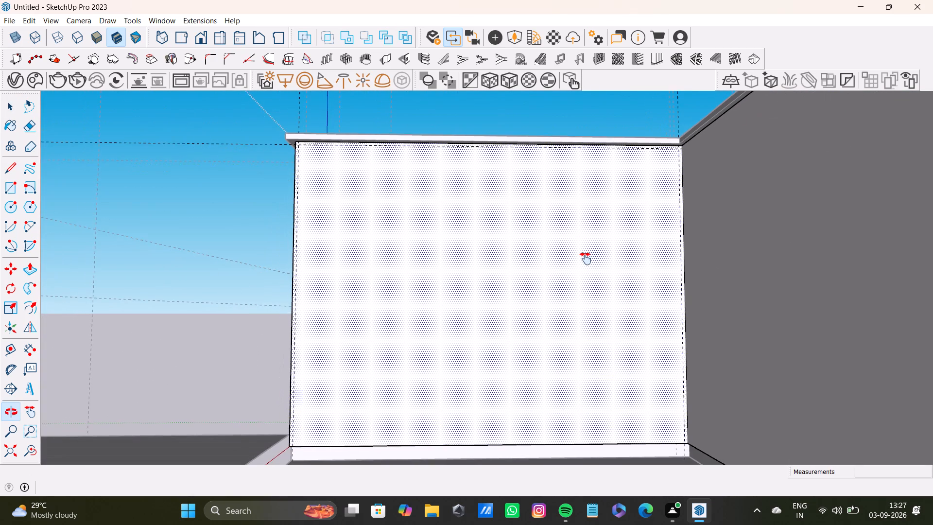
pyautogui.keyDown('shift'); pyautogui.moveTo(586, 259); pyautogui.dragTo(586, 257, button='middle'); pyautogui.keyUp('shift')
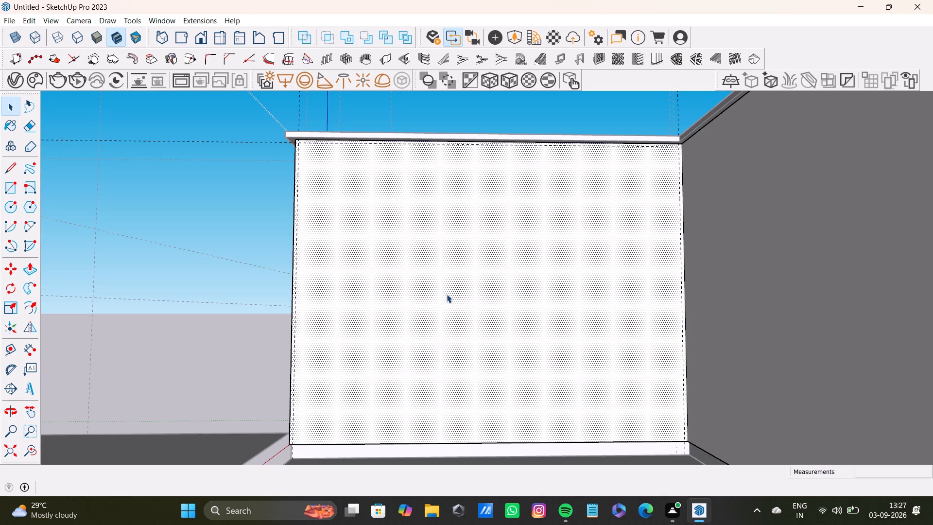
pyautogui.press('t')
pyautogui.scroll(4, 290, 376)
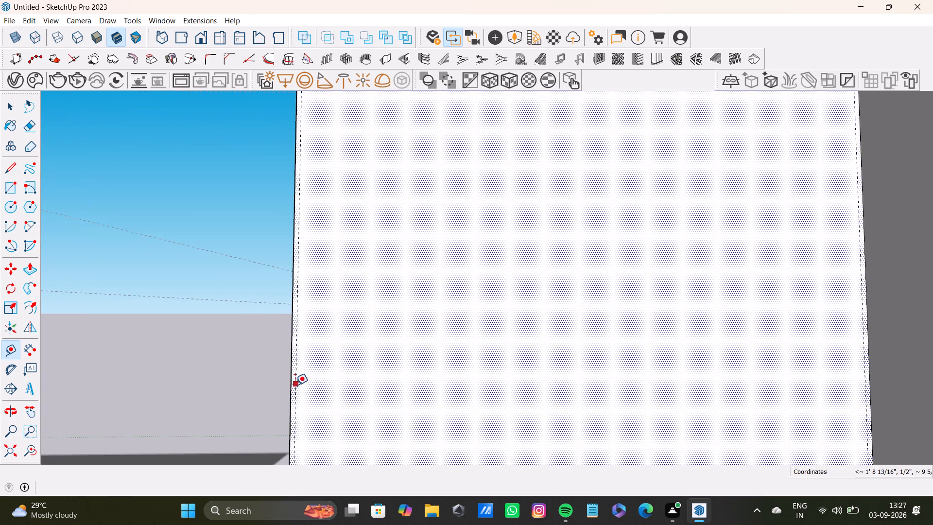
pyautogui.moveTo(295, 387); pyautogui.dragTo(301, 388)
pyautogui.scroll(-7, 355, 398)
pyautogui.keyDown('shift'); pyautogui.moveTo(351, 399); pyautogui.dragTo(339, 366, button='middle'); pyautogui.keyUp('shift')
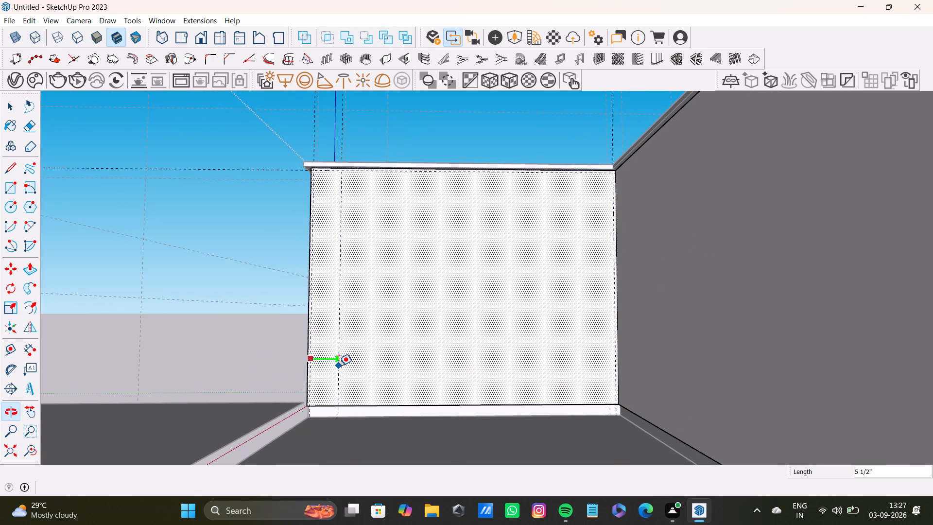
pyautogui.press('1')
pyautogui.hotkey('shift', '"')
pyautogui.press('Return')
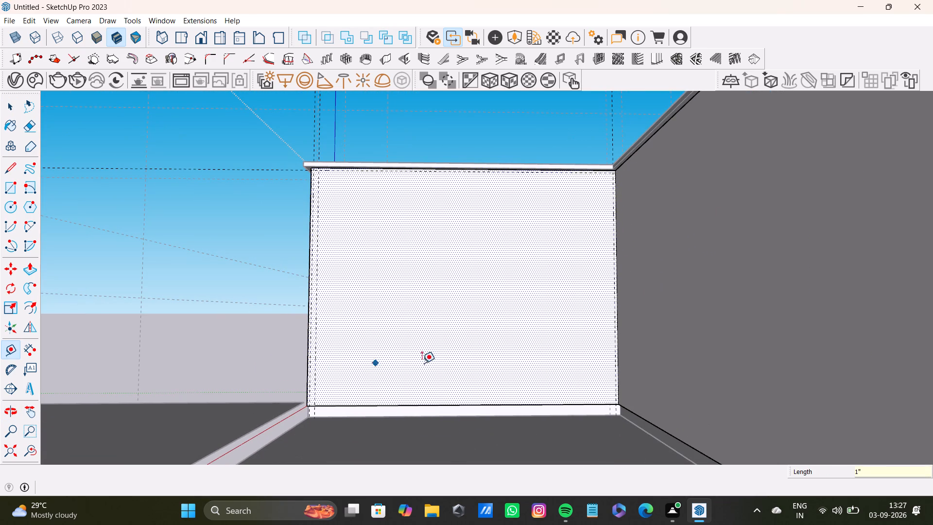
# Offset a matching vertical guide 1" inward from the 0.5" guide beside the inner corner.
pyautogui.scroll(4, 603, 355)
pyautogui.click(622, 373)
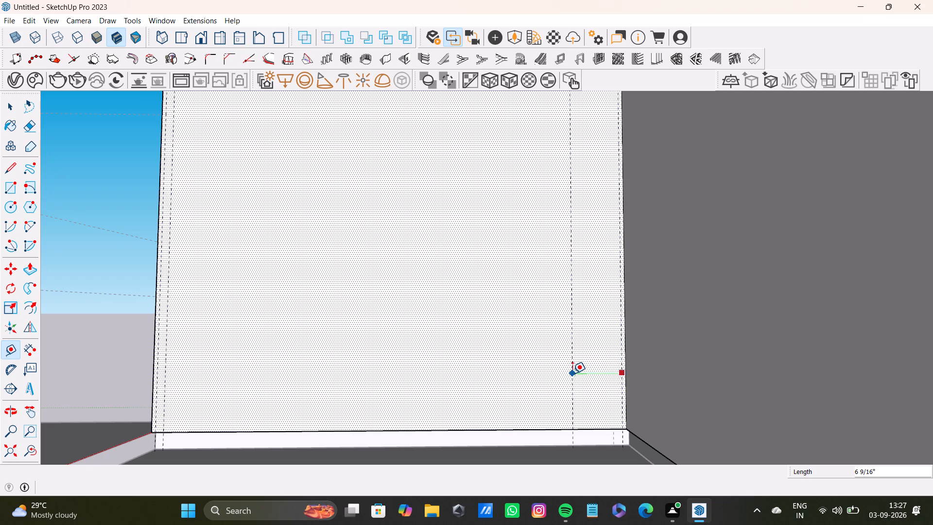
pyautogui.press('1')
pyautogui.hotkey('shift', '"')
pyautogui.press('Return')
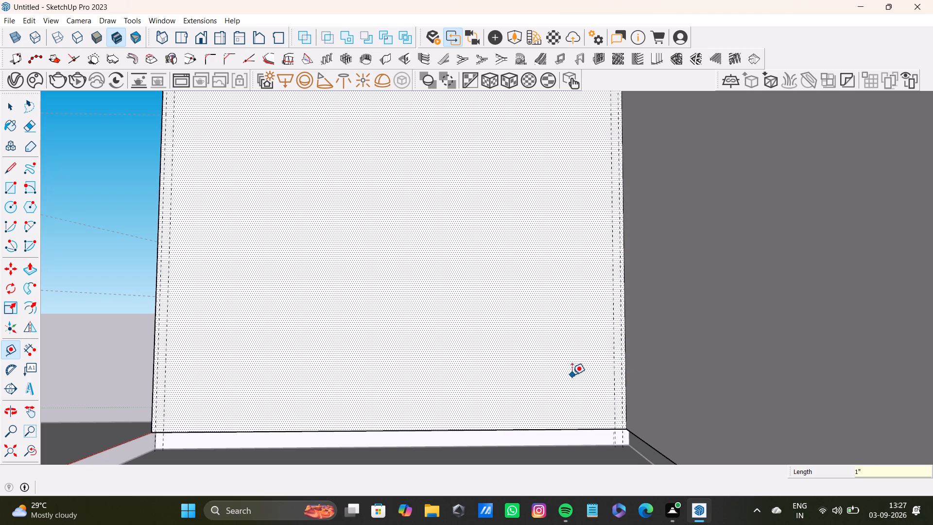
pyautogui.press('space')
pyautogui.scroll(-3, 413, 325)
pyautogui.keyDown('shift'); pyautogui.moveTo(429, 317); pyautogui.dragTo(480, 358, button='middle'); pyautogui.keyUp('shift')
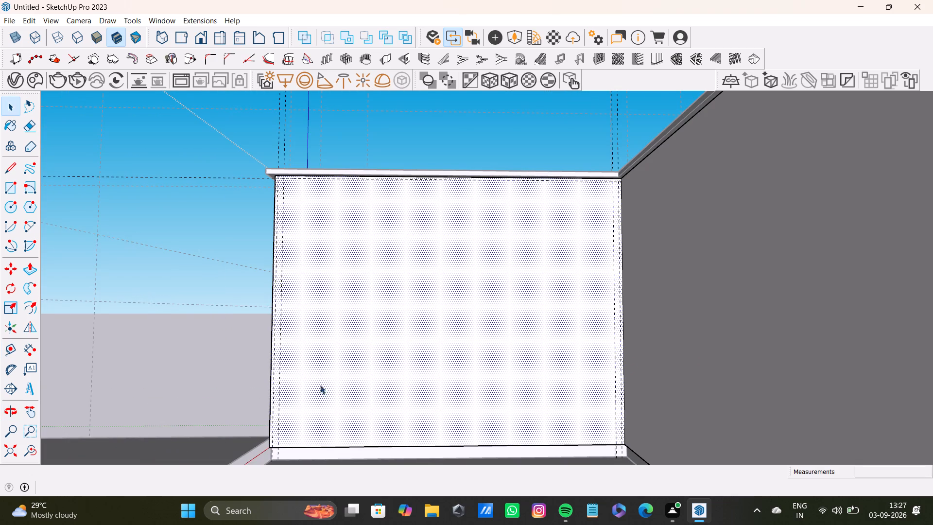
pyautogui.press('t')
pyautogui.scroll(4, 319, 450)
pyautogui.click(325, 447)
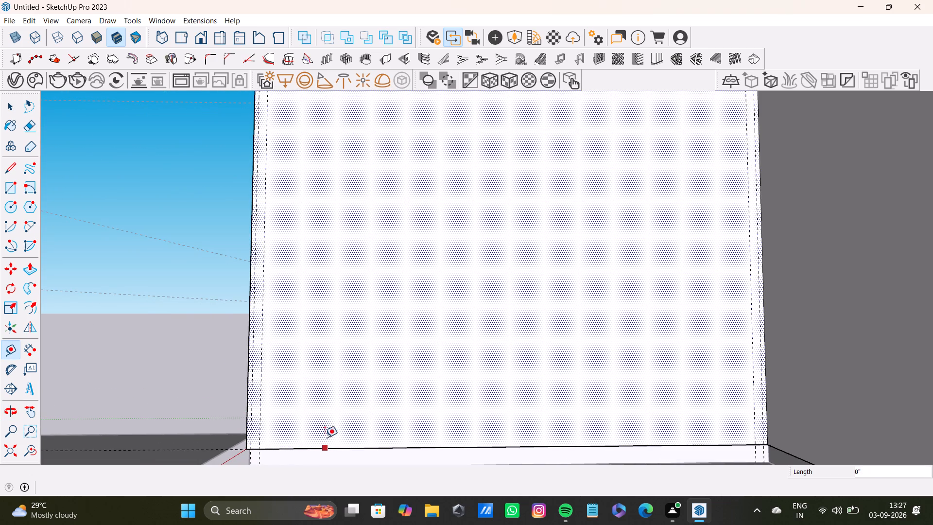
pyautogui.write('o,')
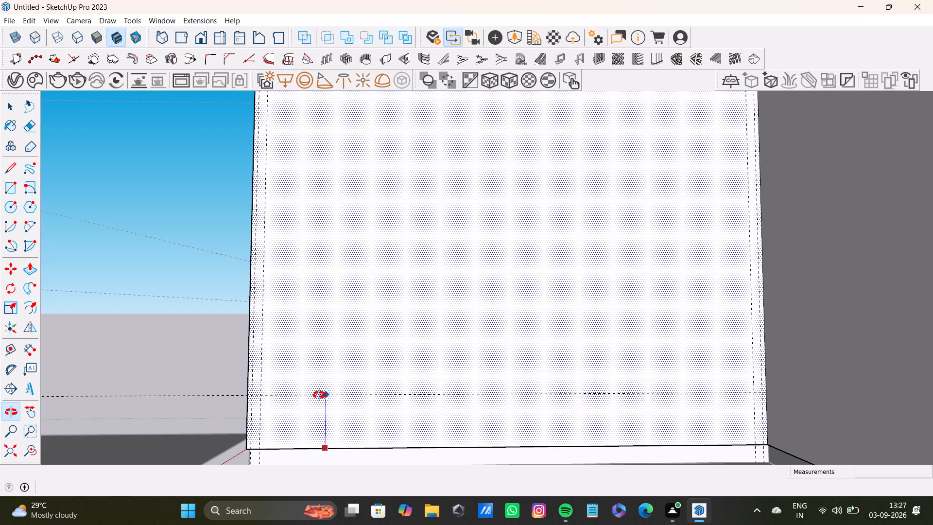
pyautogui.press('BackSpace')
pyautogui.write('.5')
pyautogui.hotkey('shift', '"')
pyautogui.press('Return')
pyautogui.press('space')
# Add a horizontal guide 0.5" above the bottom edge of the short leg's inner face.
pyautogui.press('t')
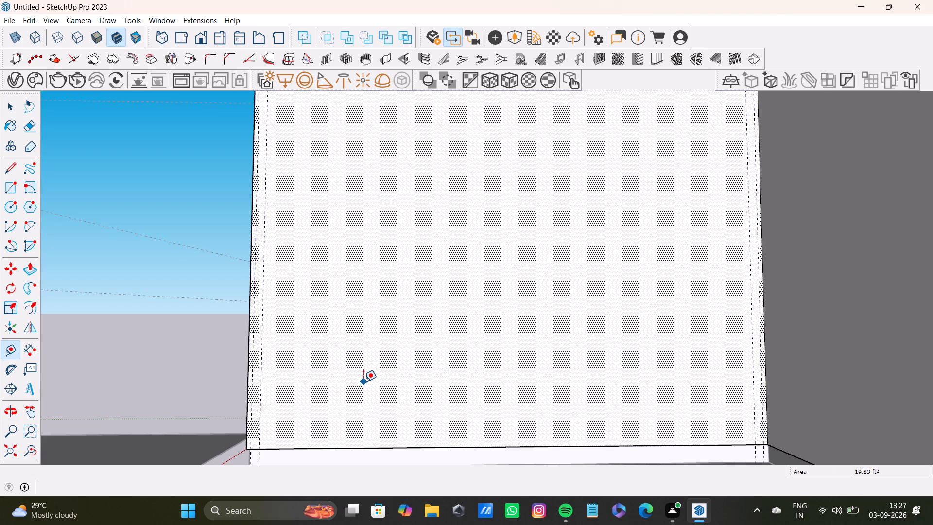
pyautogui.click(343, 448)
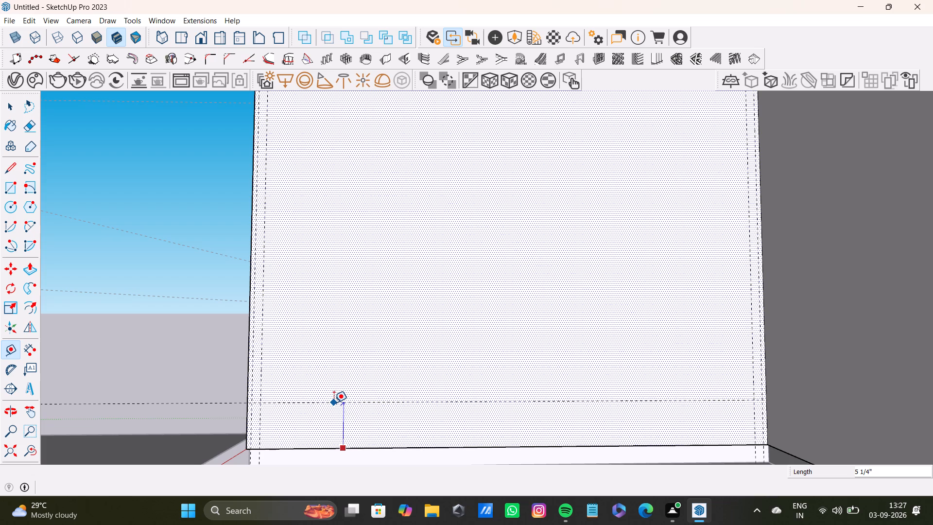
pyautogui.write('0.5')
pyautogui.hotkey('shift', '"')
pyautogui.press('Return')
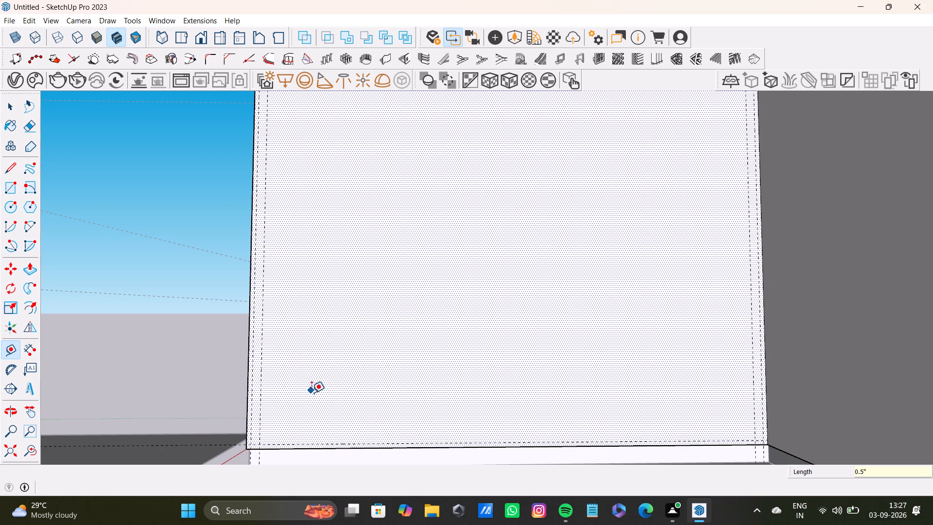
# Offset a vertical guide 1' inward from the innermost guide at the short leg face's free end.
pyautogui.scroll(-3, 319, 343)
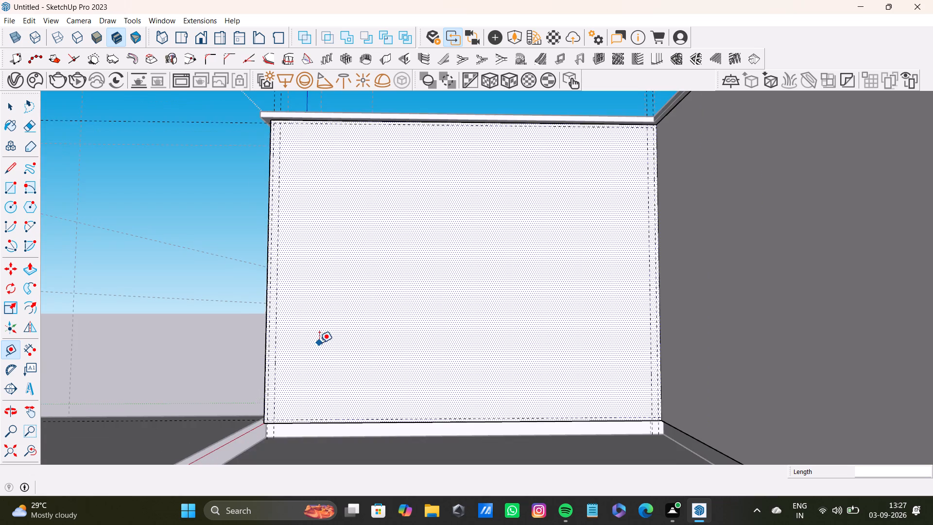
pyautogui.keyDown('shift'); pyautogui.moveTo(319, 343); pyautogui.dragTo(319, 374, button='middle'); pyautogui.keyUp('shift')
pyautogui.scroll(3, 289, 380)
pyautogui.click(273, 386)
pyautogui.scroll(-3, 457, 386)
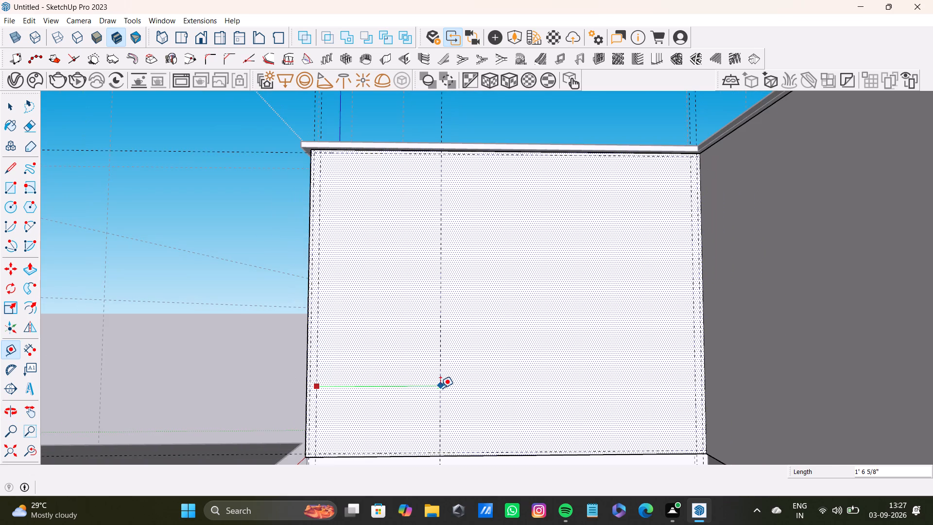
pyautogui.keyDown('shift'); pyautogui.moveTo(440, 388); pyautogui.dragTo(400, 344, button='middle'); pyautogui.keyUp('shift')
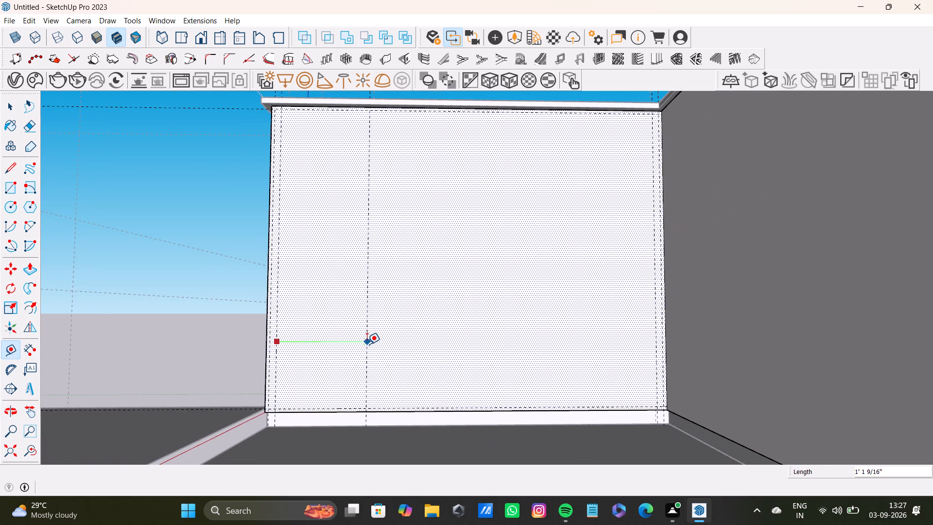
pyautogui.moveTo(382, 347); pyautogui.dragTo(366, 367, button='middle')
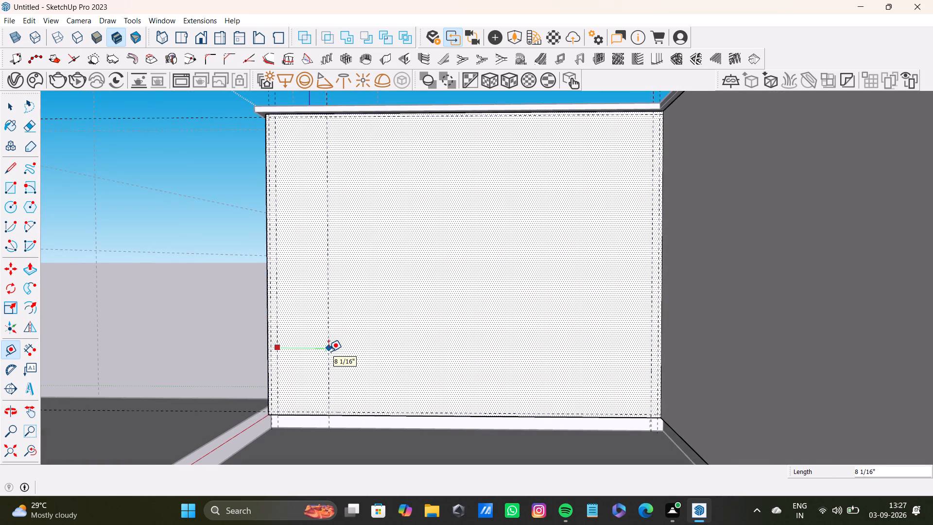
pyautogui.press('1')
pyautogui.press("'")
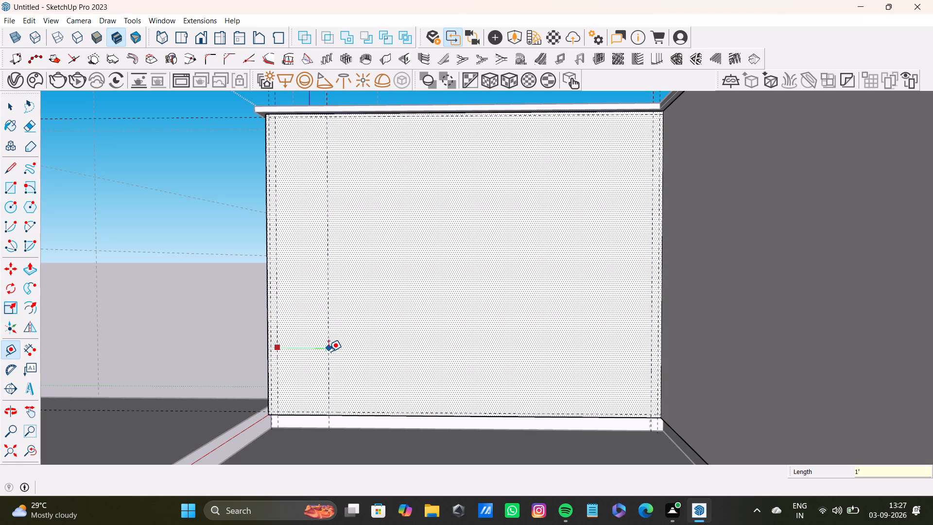
pyautogui.press('Return')
# Offset a matching vertical guide 1' inward from the innermost guide beside the inner corner.
pyautogui.click(652, 336)
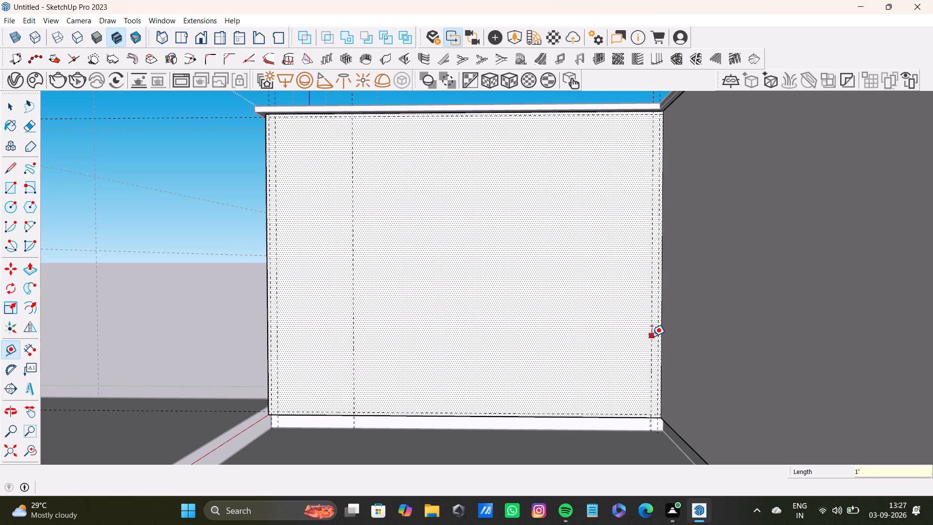
pyautogui.press('1')
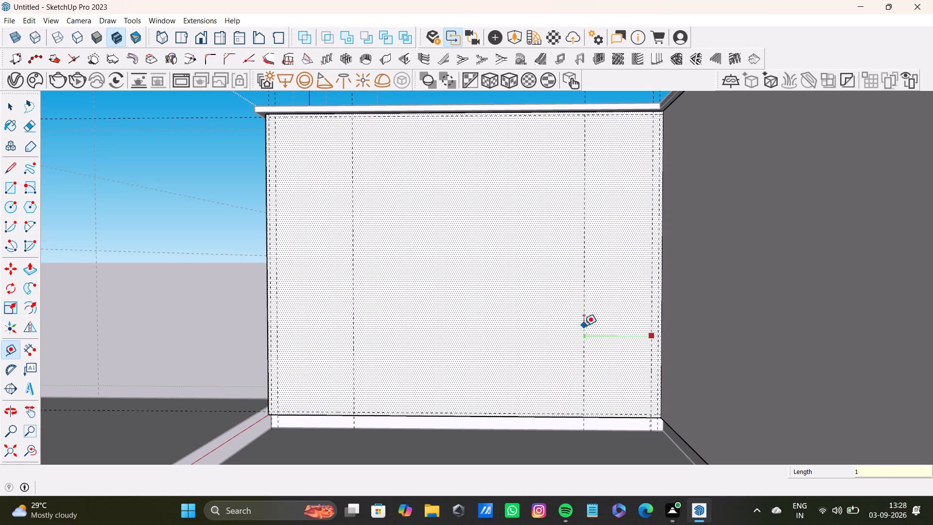
pyautogui.press("'")
pyautogui.press('Return')
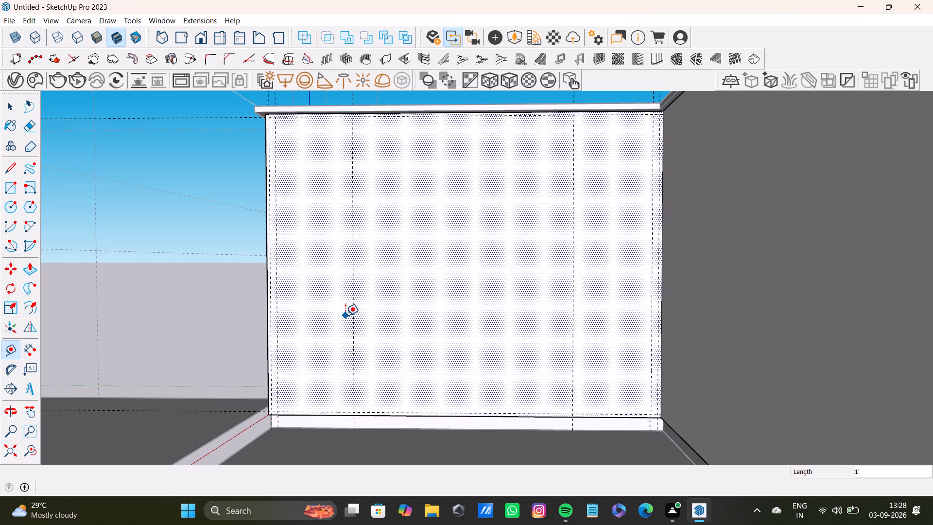
# Add a vertical guide 0.5" inward from the 1' guide on the free-end side of the face.
pyautogui.click(353, 357)
pyautogui.write('0.5')
pyautogui.hotkey('shift', '"')
pyautogui.press('Return')
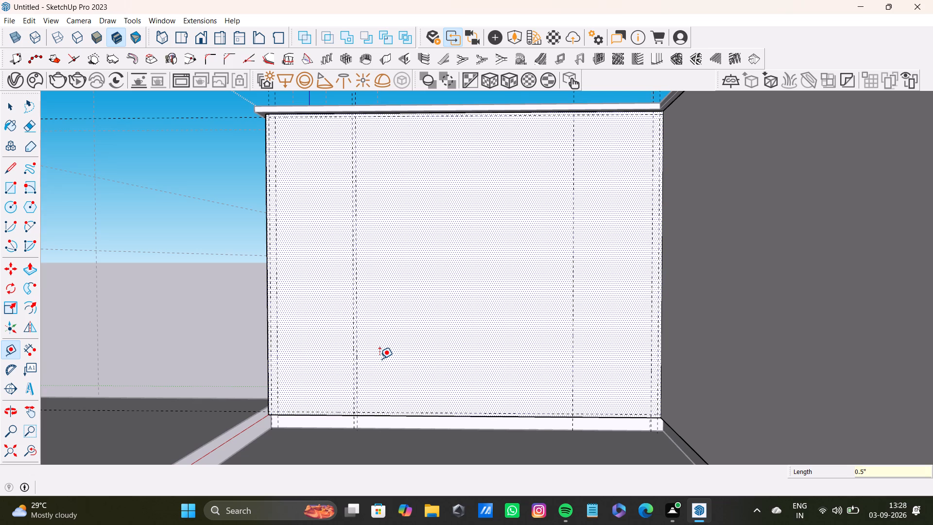
# Add a matching vertical guide 0.5" inward from the 1' guide on the inner-corner side.
pyautogui.click(574, 384)
pyautogui.write('0.5')
pyautogui.hotkey('shift', '"')
pyautogui.press('Return')
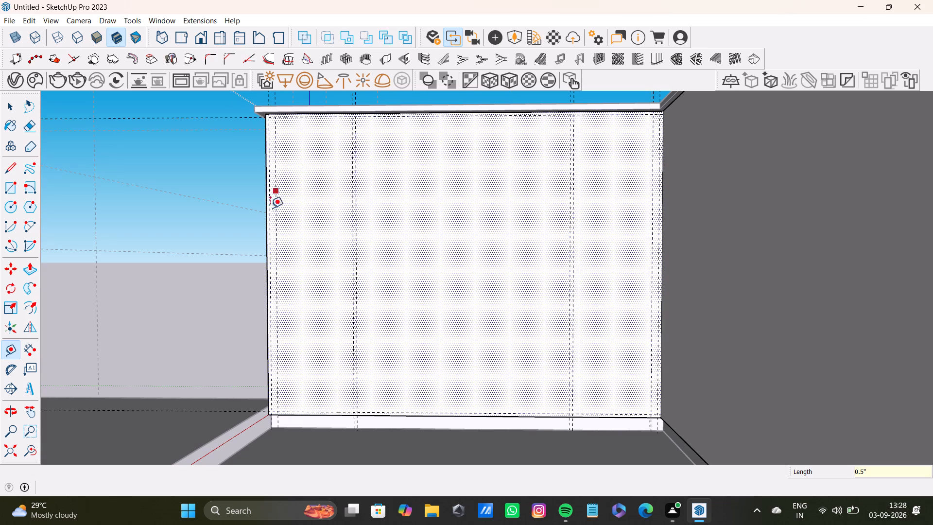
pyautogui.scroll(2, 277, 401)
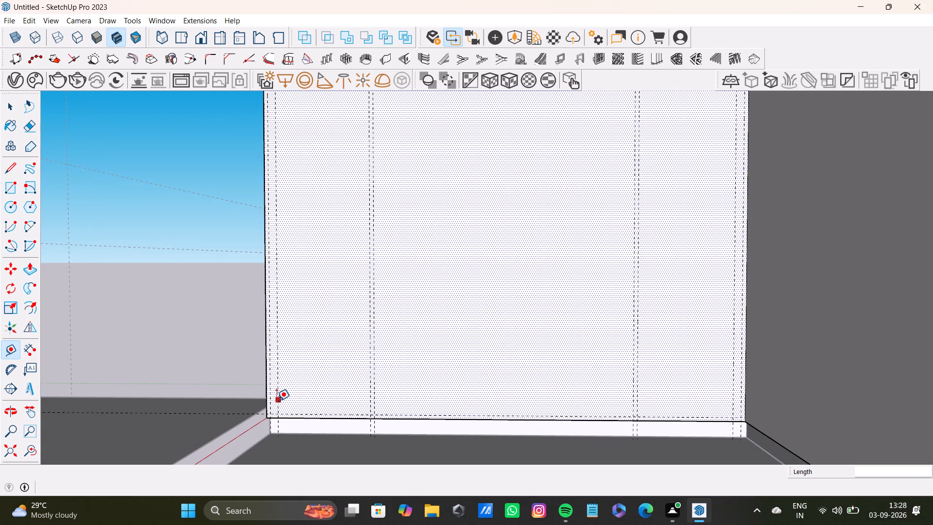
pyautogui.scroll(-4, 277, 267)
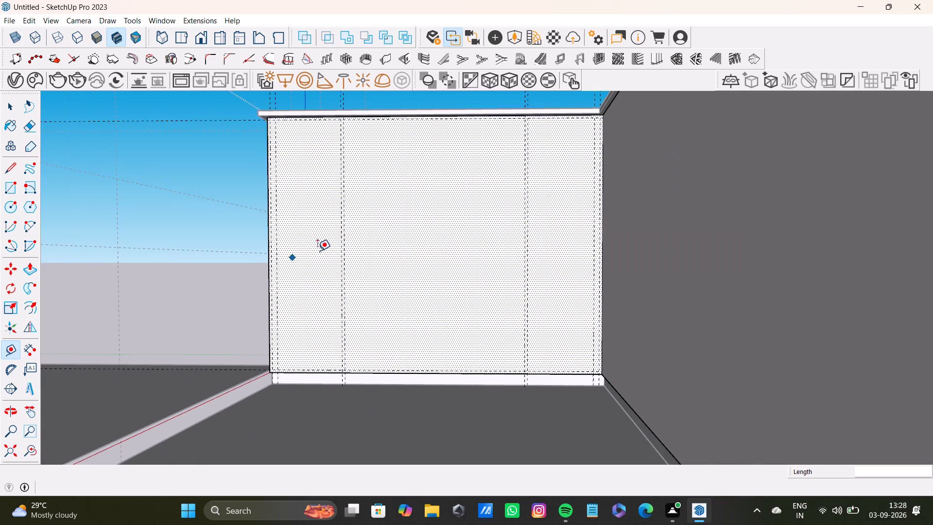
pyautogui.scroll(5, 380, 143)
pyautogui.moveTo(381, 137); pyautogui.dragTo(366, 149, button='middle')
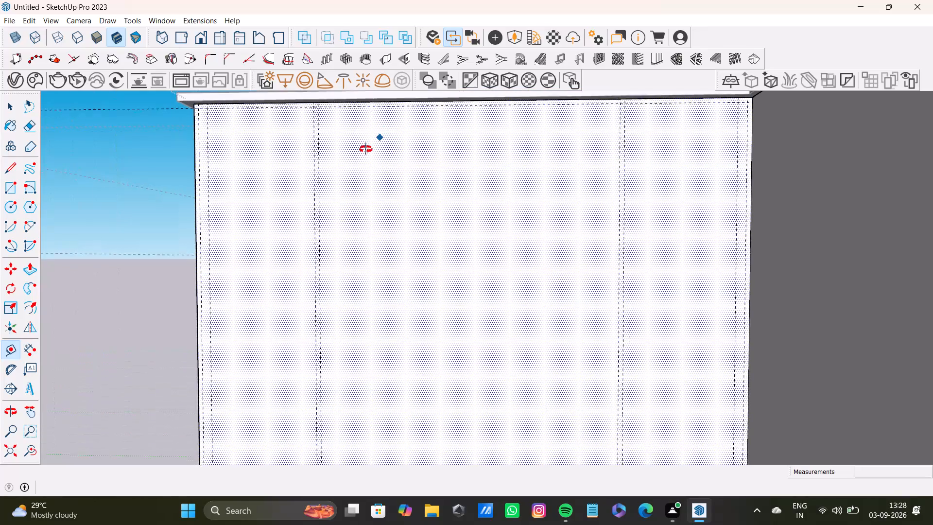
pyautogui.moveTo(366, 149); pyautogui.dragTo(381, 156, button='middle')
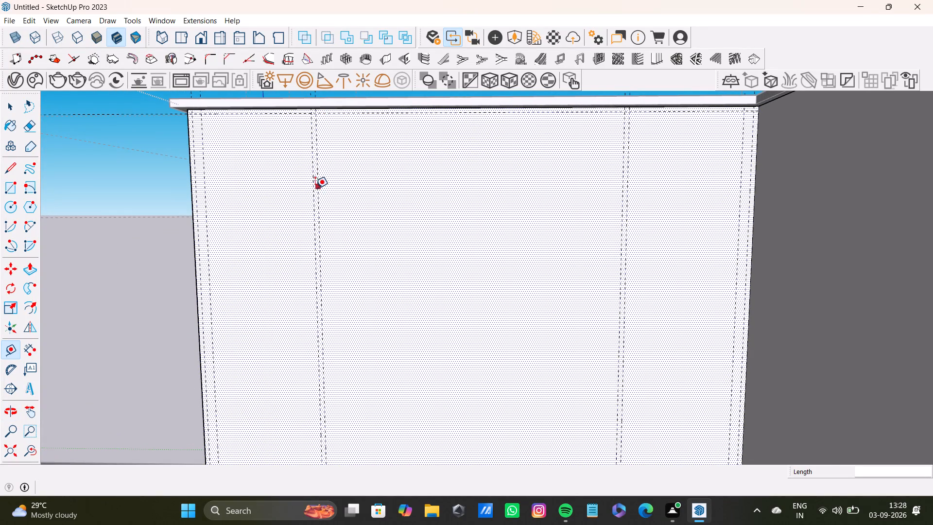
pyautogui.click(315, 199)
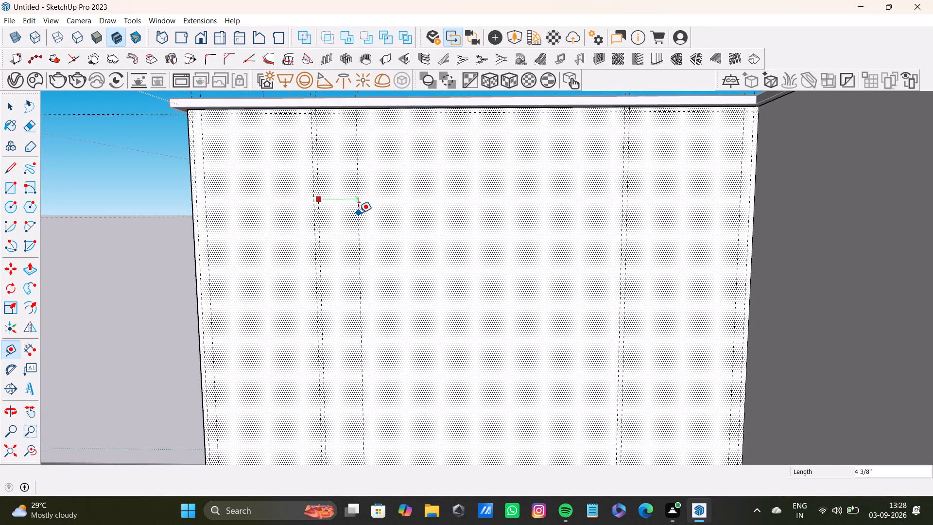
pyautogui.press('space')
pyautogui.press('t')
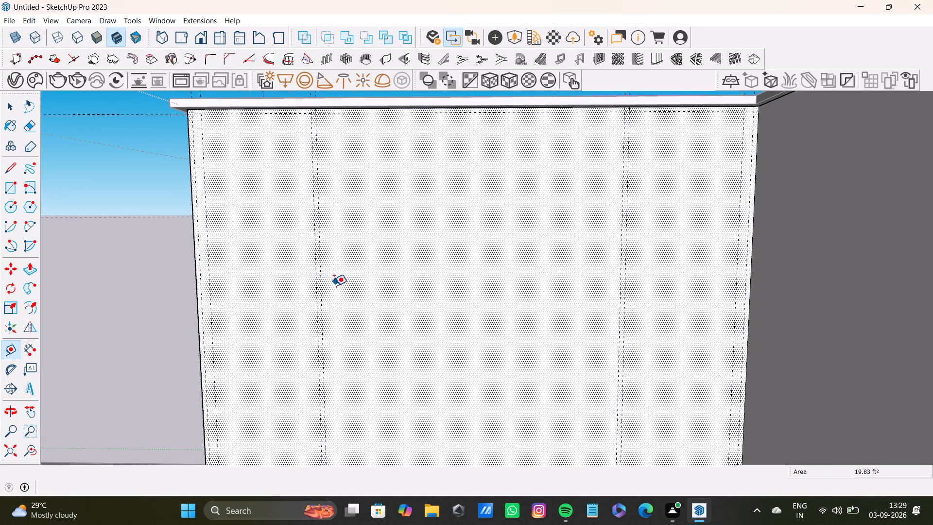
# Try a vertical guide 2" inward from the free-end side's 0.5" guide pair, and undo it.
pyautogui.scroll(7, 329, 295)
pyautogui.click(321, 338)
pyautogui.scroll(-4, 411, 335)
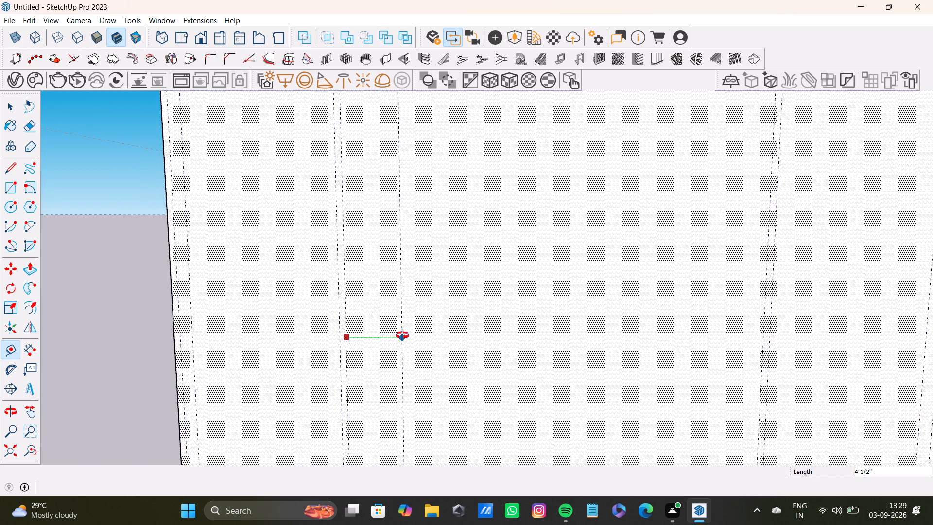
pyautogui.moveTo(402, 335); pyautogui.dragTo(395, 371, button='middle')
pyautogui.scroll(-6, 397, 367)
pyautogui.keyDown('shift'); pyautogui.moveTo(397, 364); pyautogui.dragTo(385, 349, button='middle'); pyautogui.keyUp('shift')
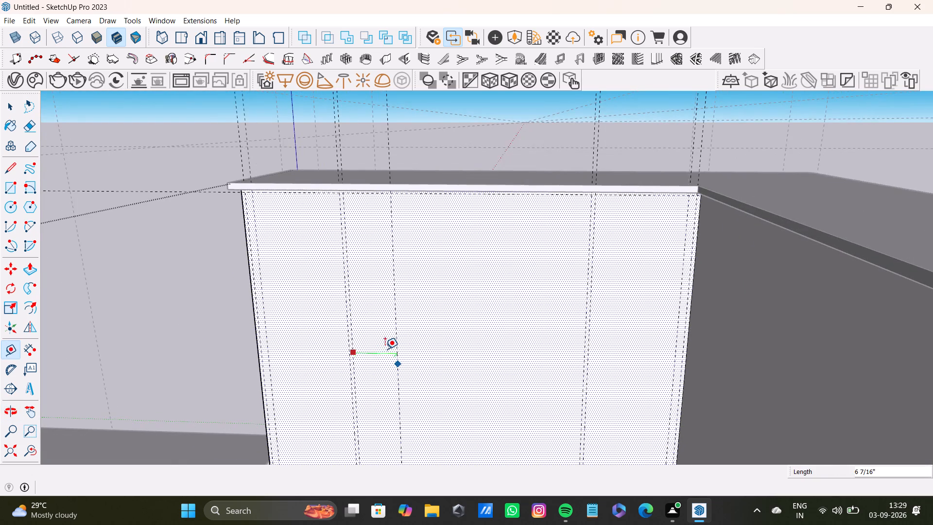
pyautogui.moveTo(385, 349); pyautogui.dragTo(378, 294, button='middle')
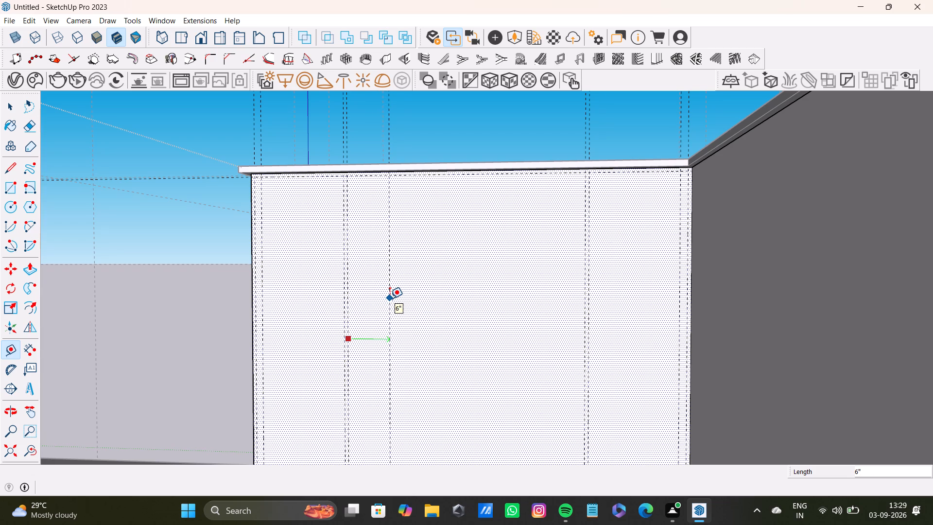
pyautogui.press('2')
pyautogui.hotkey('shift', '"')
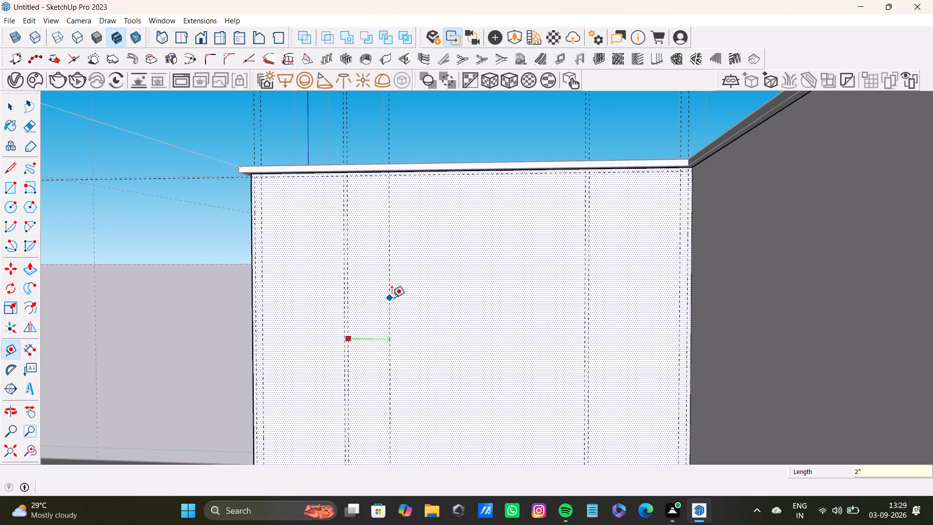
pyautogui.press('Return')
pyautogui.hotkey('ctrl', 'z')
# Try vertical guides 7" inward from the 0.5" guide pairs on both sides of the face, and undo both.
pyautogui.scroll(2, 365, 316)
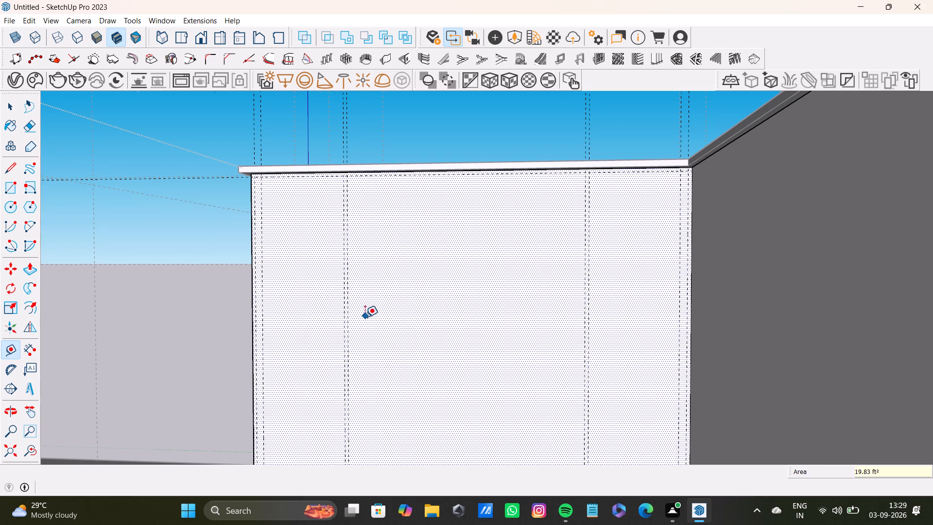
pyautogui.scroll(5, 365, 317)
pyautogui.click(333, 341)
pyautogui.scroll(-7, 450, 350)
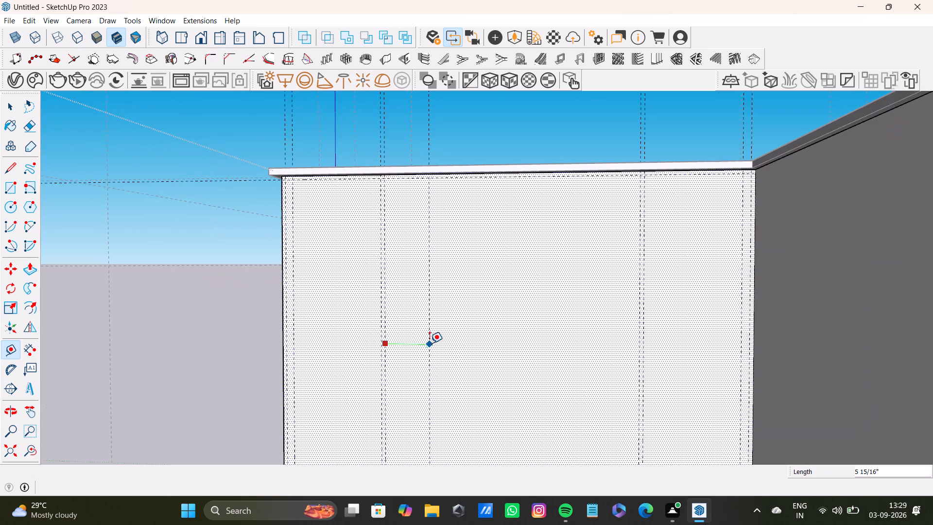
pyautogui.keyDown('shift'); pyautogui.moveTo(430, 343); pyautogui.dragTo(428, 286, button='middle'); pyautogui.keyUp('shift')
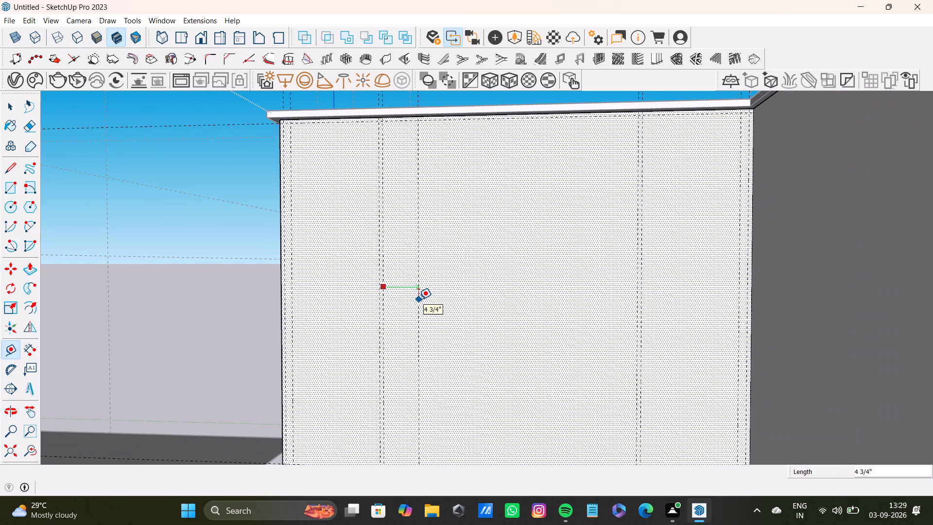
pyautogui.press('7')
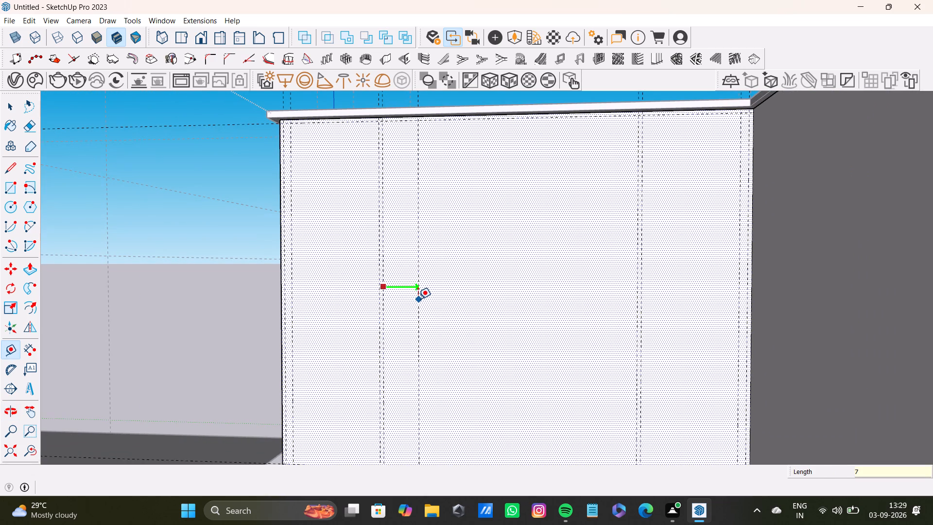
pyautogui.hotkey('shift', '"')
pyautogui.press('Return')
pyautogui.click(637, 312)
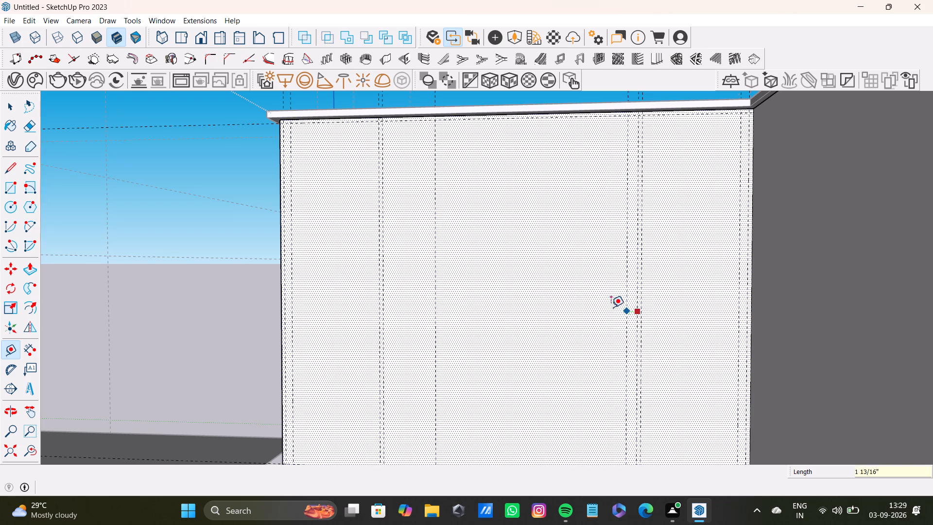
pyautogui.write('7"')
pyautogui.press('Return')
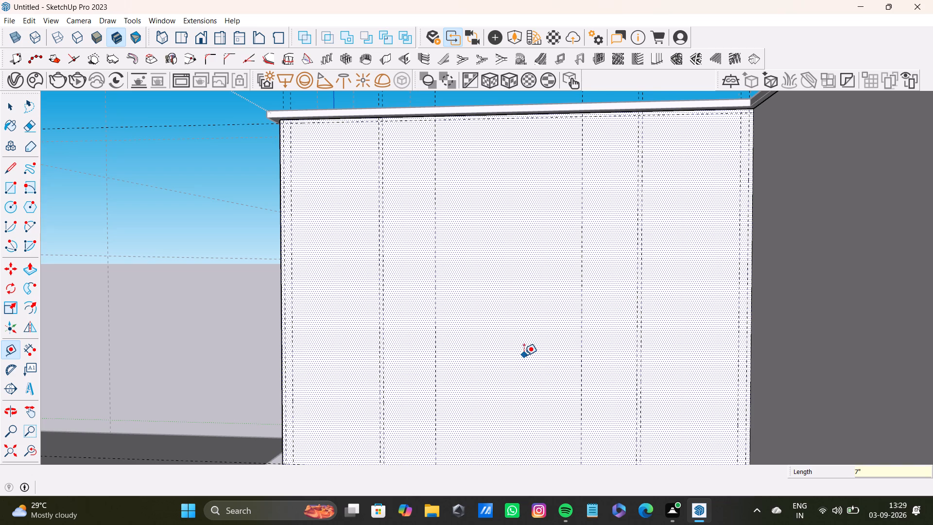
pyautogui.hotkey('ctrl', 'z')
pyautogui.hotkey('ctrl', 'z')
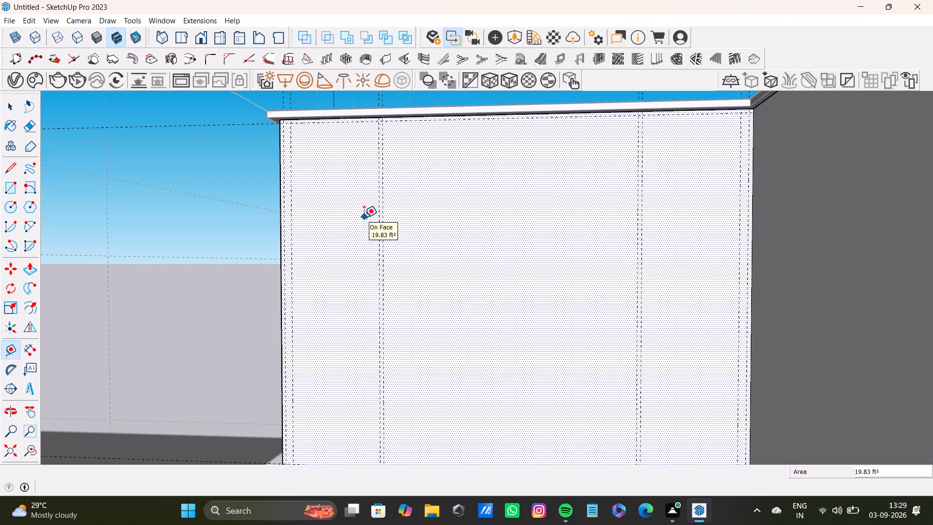
# Start offsetting a horizontal guide downward from the guide just below the face's top edge.
pyautogui.scroll(1, 388, 207)
pyautogui.scroll(-4, 431, 182)
pyautogui.keyDown('shift'); pyautogui.moveTo(439, 192); pyautogui.dragTo(421, 263, button='middle'); pyautogui.keyUp('shift')
pyautogui.scroll(8, 428, 250)
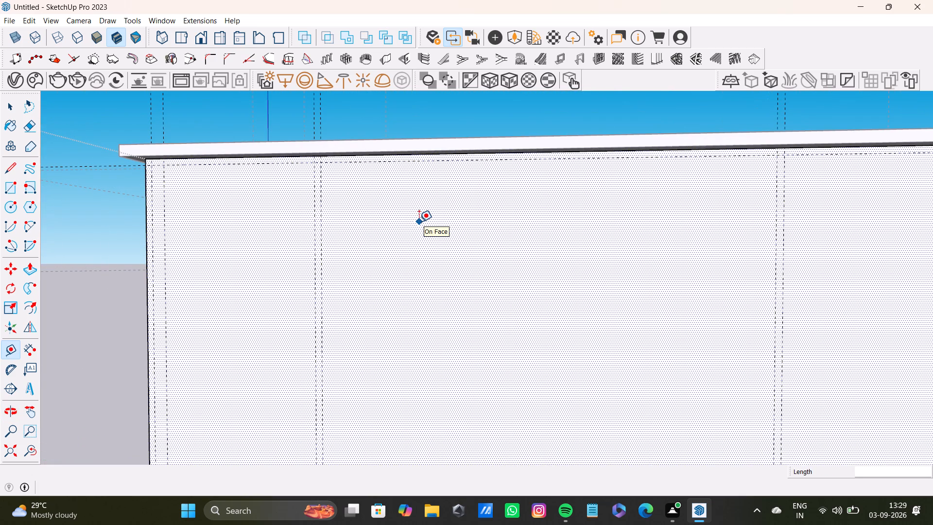
pyautogui.moveTo(419, 222); pyautogui.dragTo(434, 222, button='middle')
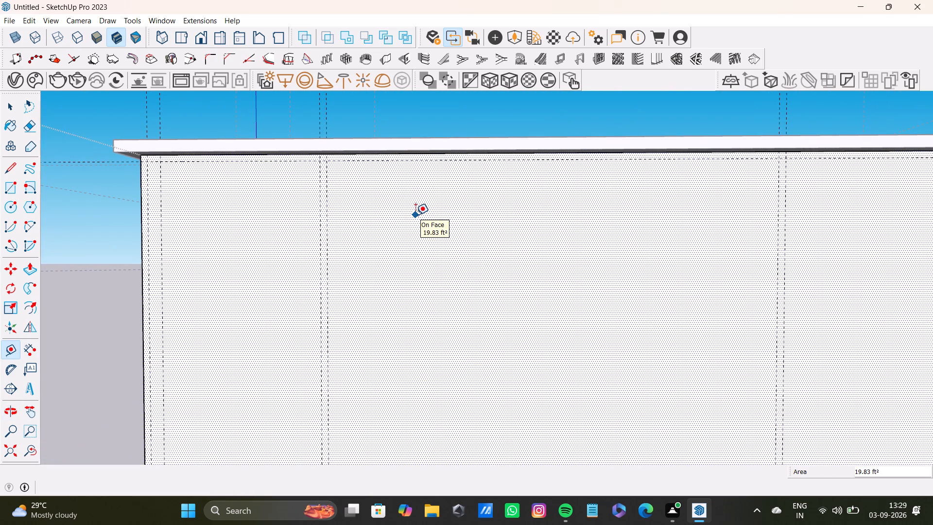
pyautogui.click(406, 160)
pyautogui.scroll(-6, 426, 286)
pyautogui.moveTo(433, 297); pyautogui.dragTo(406, 226, button='middle')
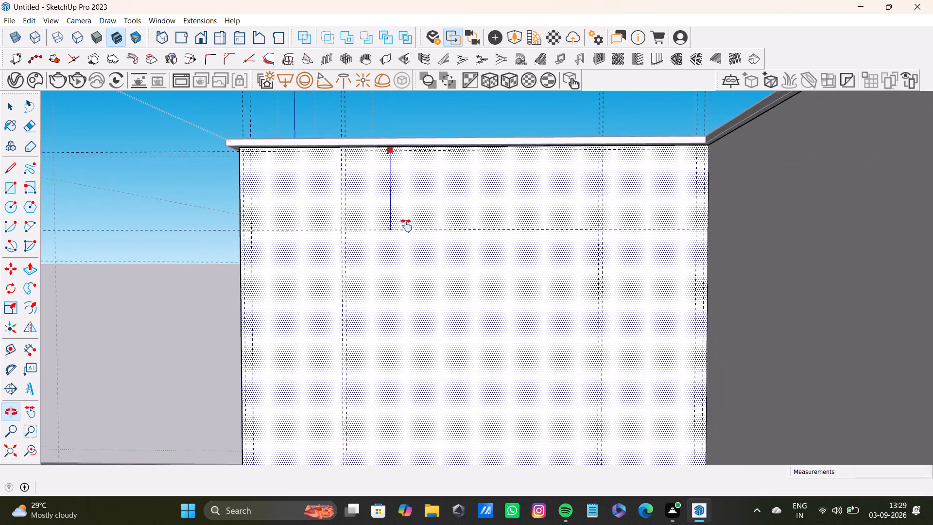
# Place a horizontal guide 1'5" below the guide just under the short-leg face's top edge.
pyautogui.moveTo(406, 226); pyautogui.dragTo(406, 204, button='middle')
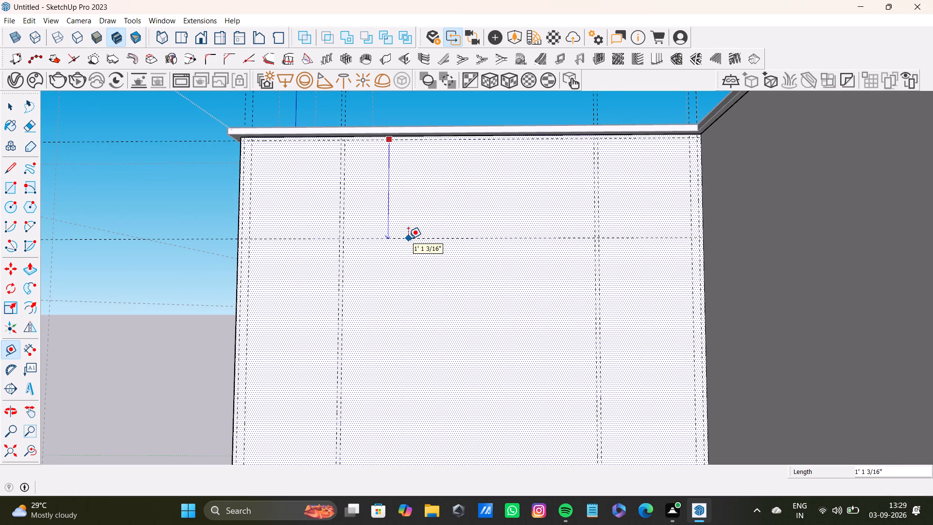
pyautogui.press('1')
pyautogui.press("'")
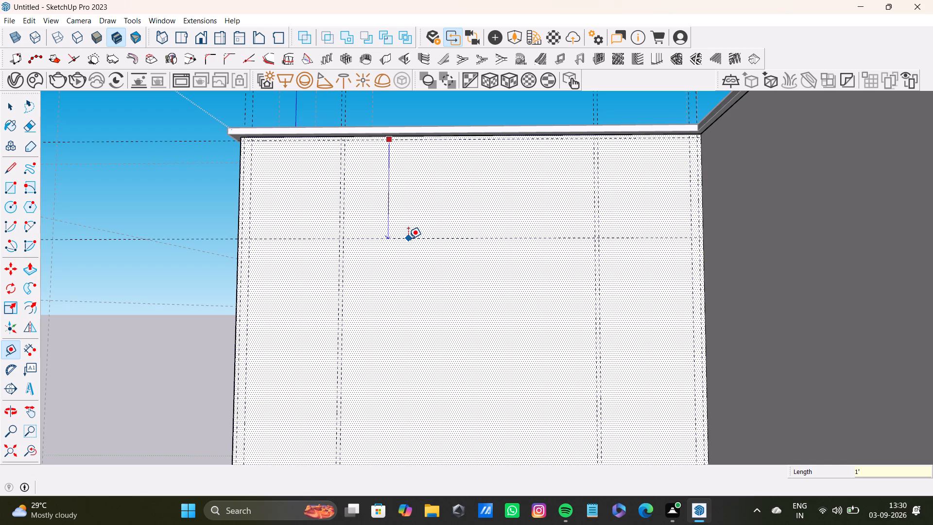
pyautogui.press('5')
pyautogui.hotkey('shift', '"')
pyautogui.press('Return')
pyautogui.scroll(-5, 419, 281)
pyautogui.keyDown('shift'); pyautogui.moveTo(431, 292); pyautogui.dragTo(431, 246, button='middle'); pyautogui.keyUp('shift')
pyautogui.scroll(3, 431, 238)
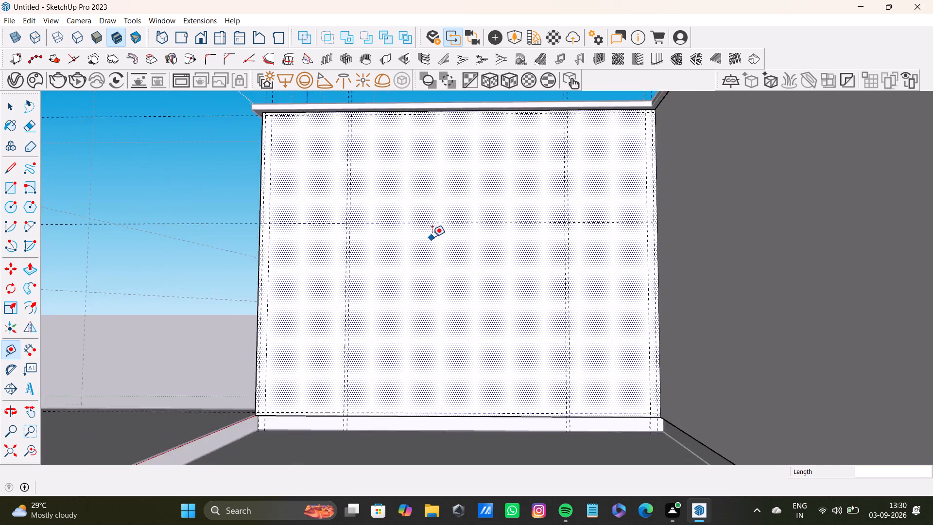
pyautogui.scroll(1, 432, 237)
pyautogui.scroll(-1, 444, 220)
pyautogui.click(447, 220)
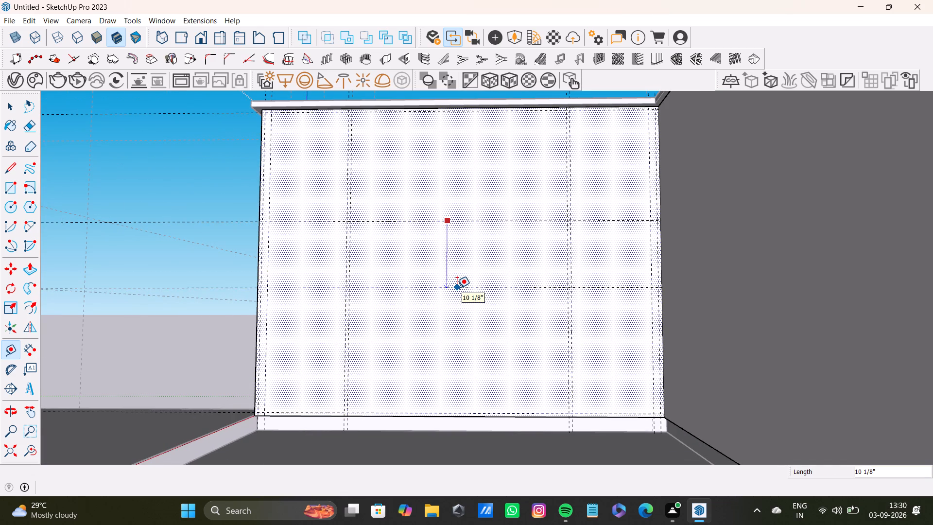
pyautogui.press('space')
# Place a horizontal guide 1'6" above the guide along the short-leg face's bottom edge.
pyautogui.press('t')
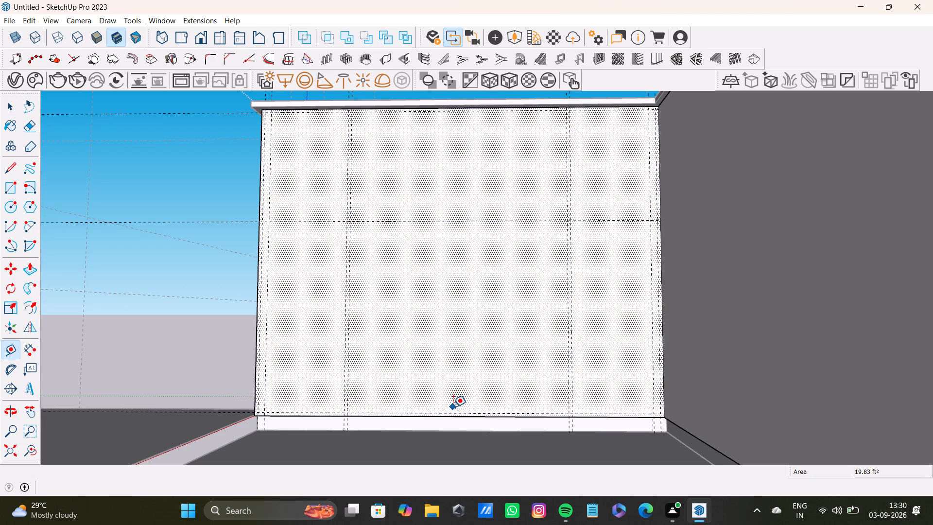
pyautogui.click(454, 411)
pyautogui.write("1'")
pyautogui.press('6')
pyautogui.hotkey('shift', '"')
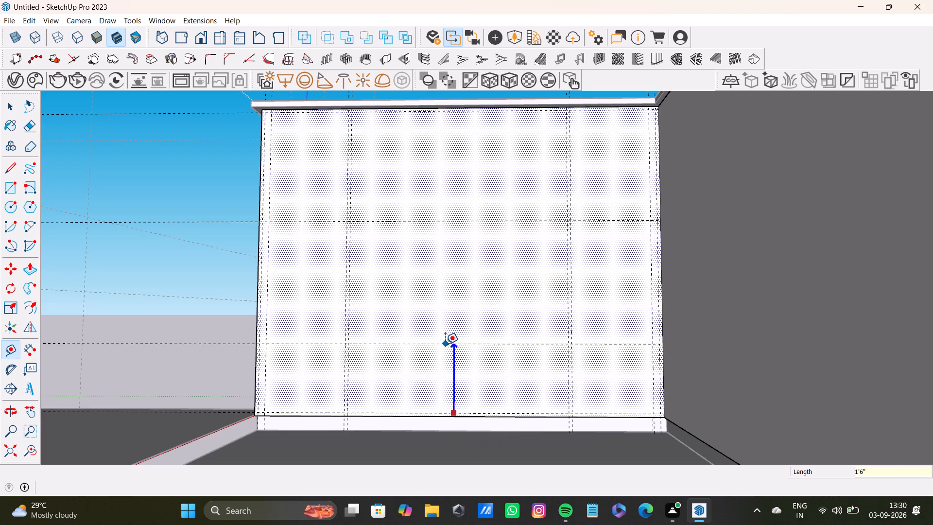
pyautogui.press('Return')
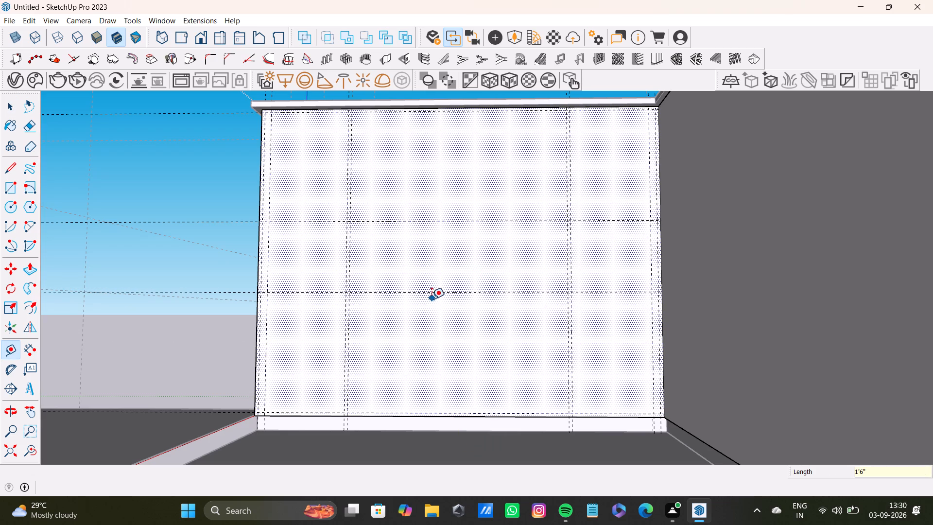
# Add a second horizontal guide 0.5" above the upper of the two mid-height guides.
pyautogui.click(417, 220)
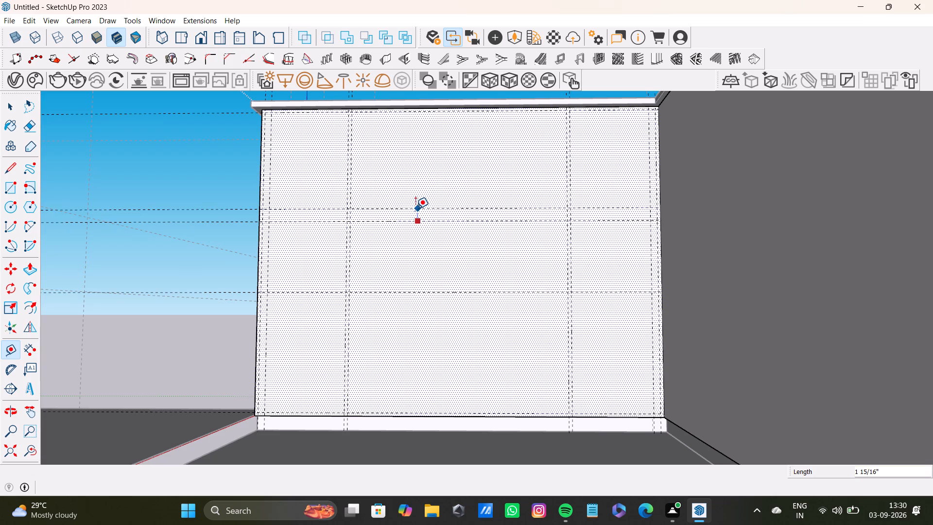
pyautogui.write('0.')
pyautogui.press('5')
pyautogui.hotkey('shift', '"')
pyautogui.press('Return')
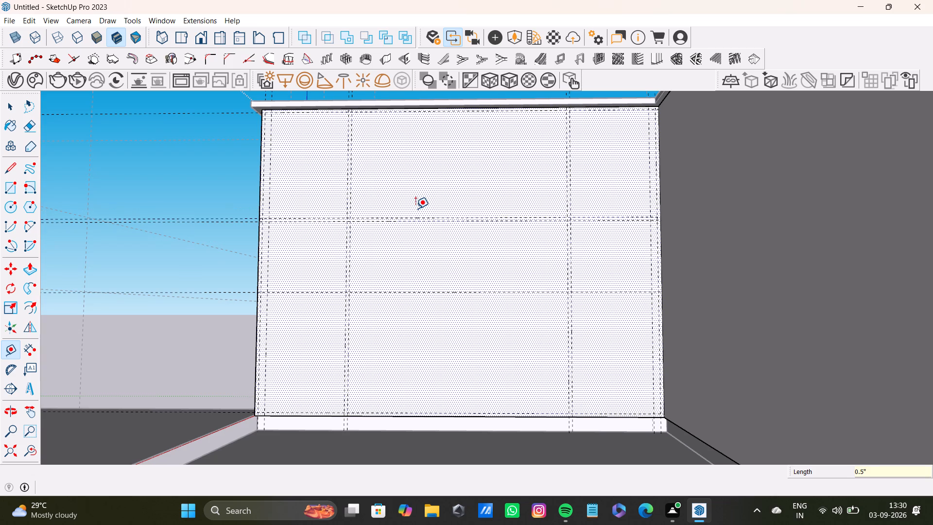
# Add a second horizontal guide 0.5" below the lower of the two mid-height guides.
pyautogui.scroll(1, 423, 282)
pyautogui.click(447, 293)
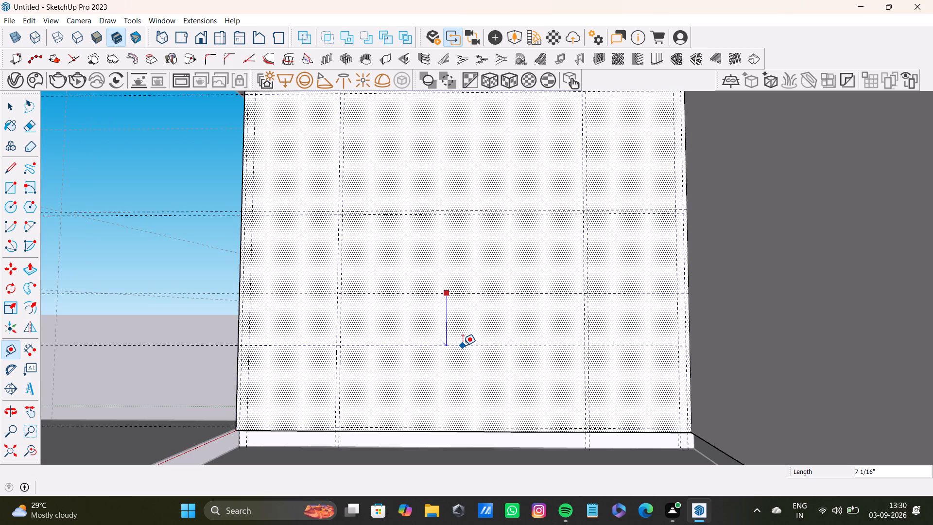
pyautogui.press('0')
pyautogui.press('.')
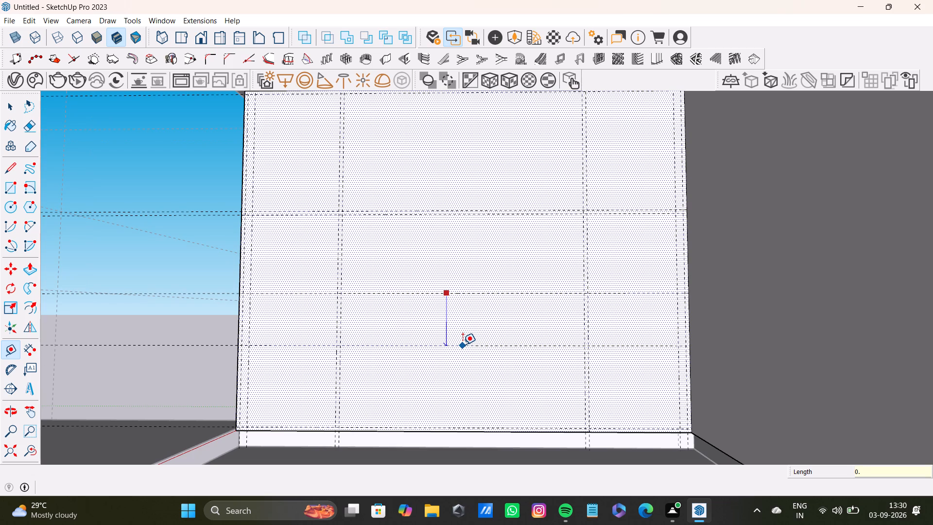
pyautogui.press('5')
pyautogui.hotkey('shift', '"')
pyautogui.press('Return')
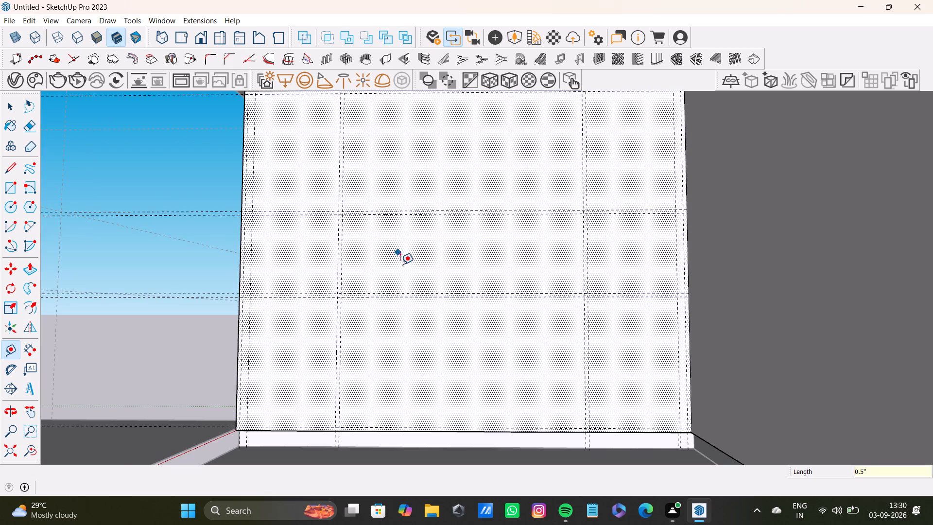
# Draw a 1' wide full-height panel rectangle between the inset guides on the face's free-end side.
pyautogui.scroll(-4, 413, 255)
pyautogui.moveTo(425, 252); pyautogui.dragTo(416, 295, button='middle')
pyautogui.press('space')
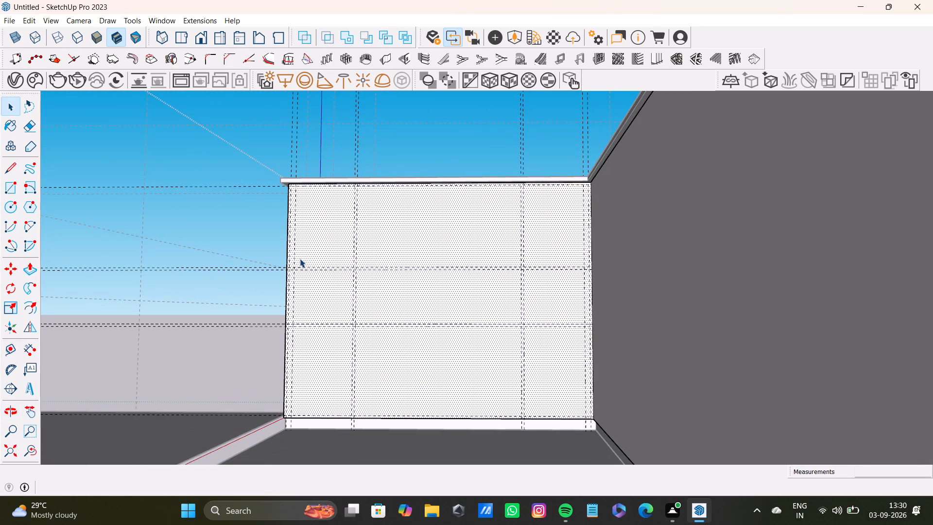
pyautogui.press('t')
pyautogui.scroll(6, 290, 185)
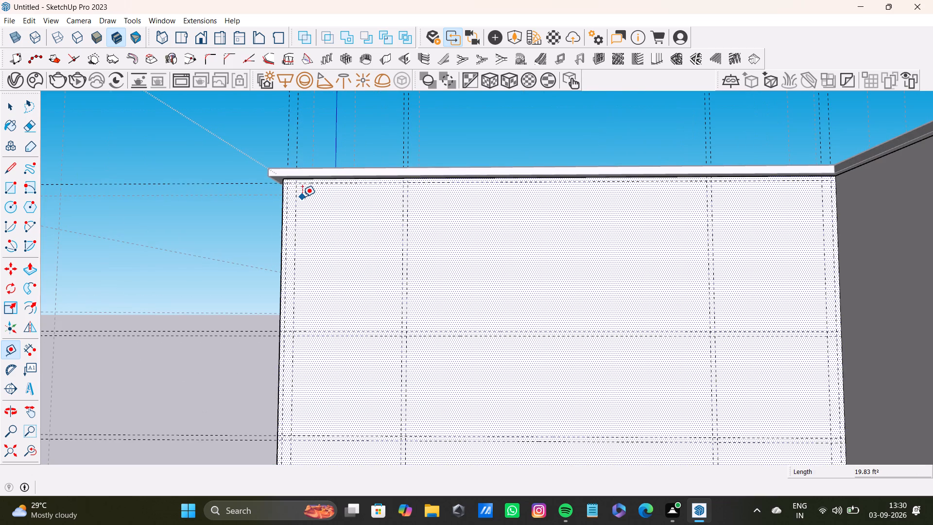
pyautogui.press('space')
pyautogui.press('r')
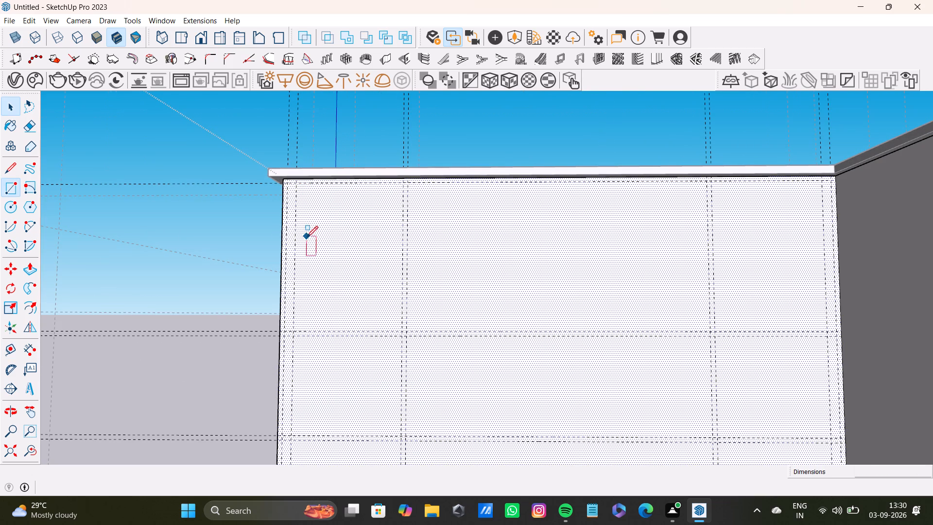
pyautogui.scroll(-7, 307, 241)
pyautogui.keyDown('shift'); pyautogui.moveTo(321, 255); pyautogui.dragTo(323, 230, button='middle'); pyautogui.keyUp('shift')
pyautogui.moveTo(326, 229); pyautogui.dragTo(329, 264, button='middle')
pyautogui.scroll(5, 298, 204)
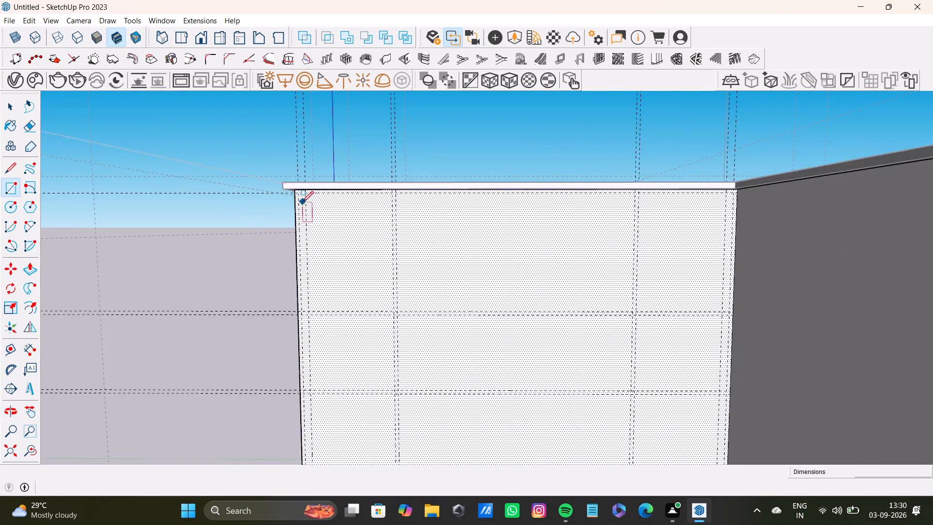
pyautogui.scroll(8, 302, 202)
pyautogui.click(307, 181)
pyautogui.scroll(-4, 411, 325)
pyautogui.keyDown('shift'); pyautogui.moveTo(419, 335); pyautogui.dragTo(408, 214, button='middle'); pyautogui.keyUp('shift')
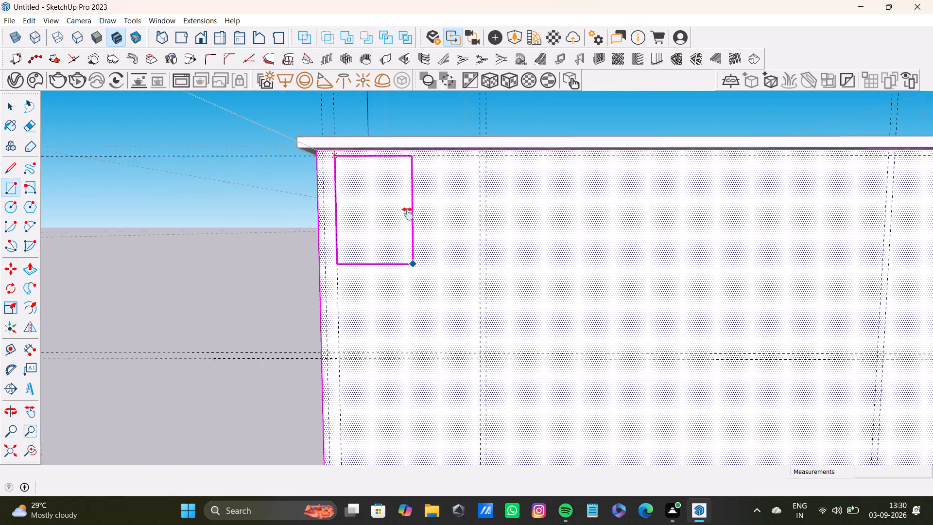
pyautogui.keyDown('shift'); pyautogui.moveTo(408, 214); pyautogui.dragTo(408, 198, button='middle'); pyautogui.keyUp('shift')
pyautogui.scroll(-4, 415, 272)
pyautogui.moveTo(435, 319); pyautogui.dragTo(414, 191, button='middle')
pyautogui.scroll(2, 425, 298)
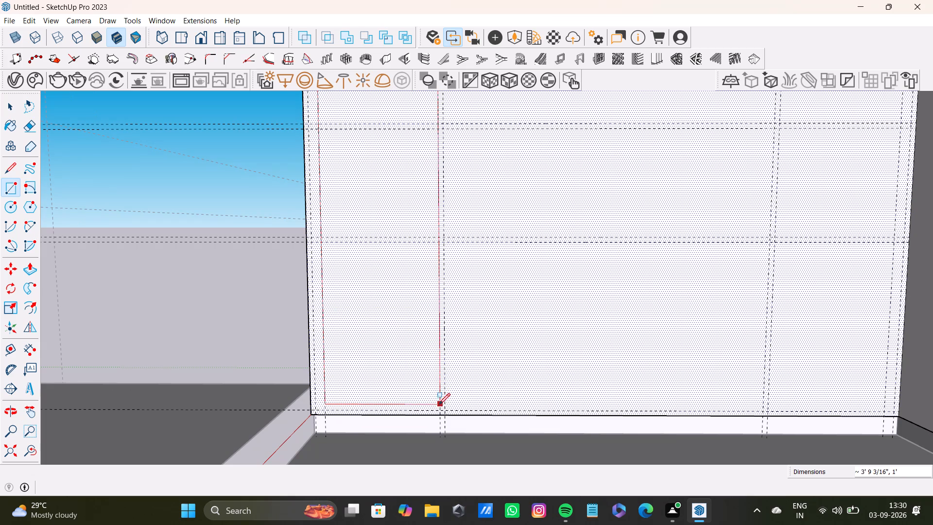
pyautogui.click(440, 410)
# Draw the upper middle panel rectangle from the top inset guide to the upper horizontal guide pair.
pyautogui.scroll(-4, 414, 232)
pyautogui.keyDown('shift'); pyautogui.moveTo(419, 179); pyautogui.dragTo(369, 374, button='middle'); pyautogui.keyUp('shift')
pyautogui.scroll(8, 407, 272)
pyautogui.click(358, 224)
pyautogui.scroll(-4, 563, 336)
pyautogui.moveTo(650, 370); pyautogui.dragTo(517, 307, button='middle')
pyautogui.click(649, 379)
# Draw the central panel rectangle between the two horizontal guide pairs and the inner vertical guides.
pyautogui.scroll(-4, 542, 367)
pyautogui.keyDown('shift'); pyautogui.moveTo(536, 369); pyautogui.dragTo(499, 250, button='middle'); pyautogui.keyUp('shift')
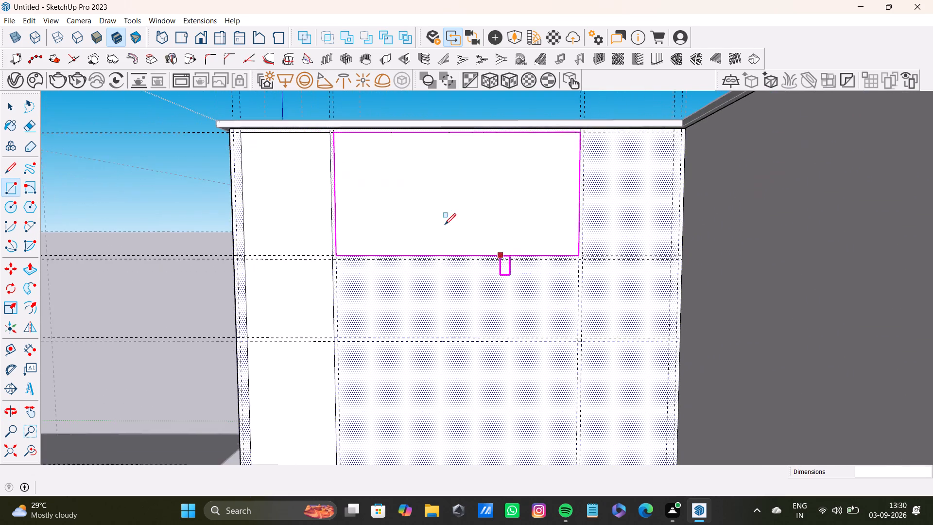
pyautogui.scroll(7, 326, 252)
pyautogui.moveTo(336, 251); pyautogui.dragTo(351, 263)
pyautogui.scroll(-3, 553, 353)
pyautogui.moveTo(657, 371); pyautogui.dragTo(550, 317, button='middle')
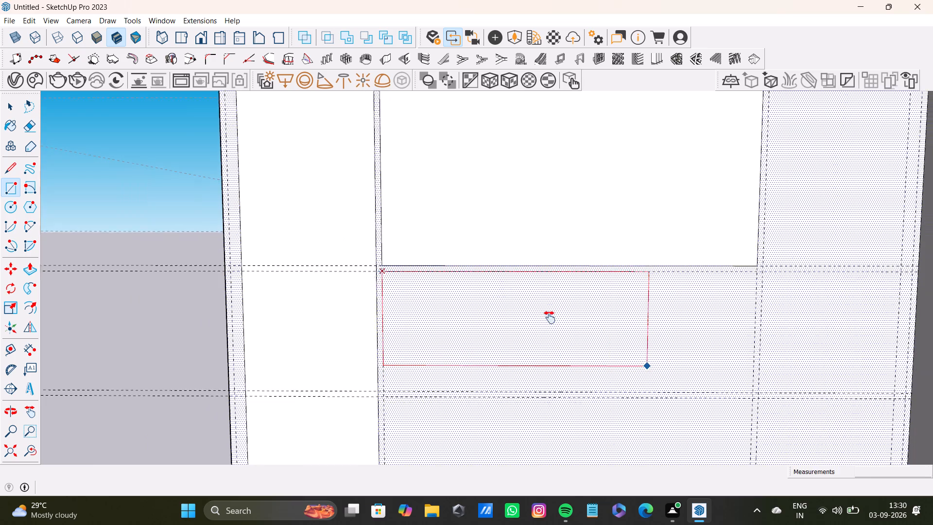
pyautogui.moveTo(550, 317); pyautogui.dragTo(502, 297, button='middle')
pyautogui.click(607, 324)
# Draw the lower middle panel rectangle from the lower horizontal guide pair down to the bottom inset guide.
pyautogui.scroll(-4, 415, 287)
pyautogui.keyDown('shift'); pyautogui.moveTo(432, 314); pyautogui.dragTo(442, 225, button='middle'); pyautogui.keyUp('shift')
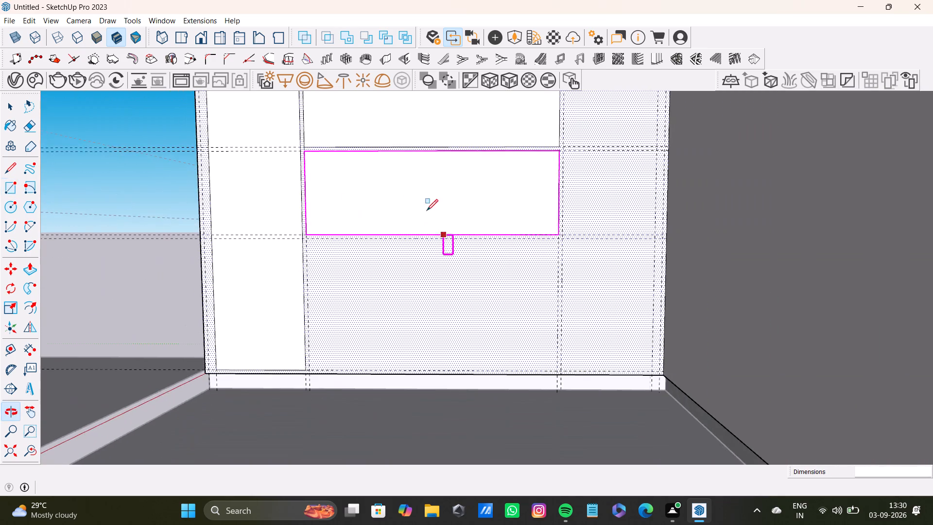
pyautogui.scroll(4, 334, 231)
pyautogui.click(296, 241)
pyautogui.scroll(-3, 556, 371)
pyautogui.keyDown('shift'); pyautogui.moveTo(569, 377); pyautogui.dragTo(548, 334, button='middle'); pyautogui.keyUp('shift')
pyautogui.click(619, 379)
# Draw a 1' by 3'9 13/16" full-height panel rectangle between the guides on the face's inner-corner side.
pyautogui.scroll(-4, 525, 286)
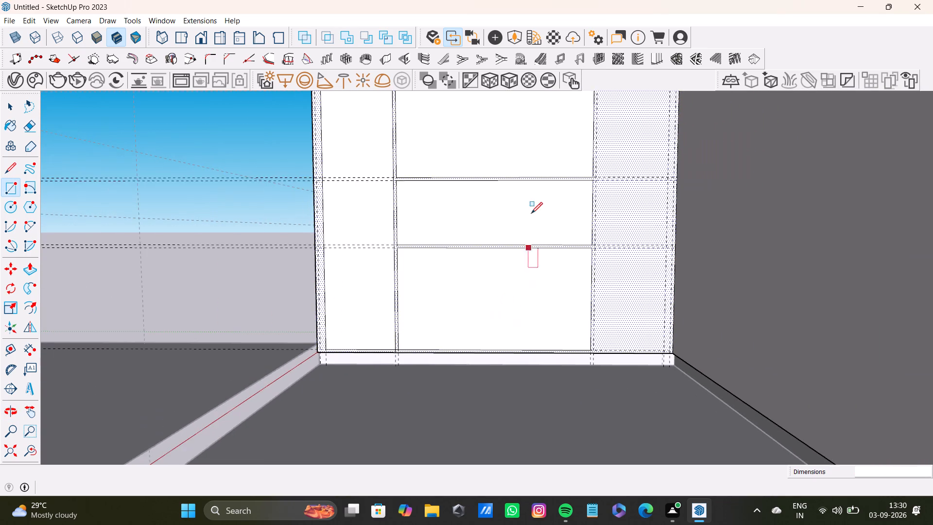
pyautogui.keyDown('shift'); pyautogui.moveTo(531, 209); pyautogui.dragTo(492, 360, button='middle'); pyautogui.keyUp('shift')
pyautogui.scroll(8, 543, 268)
pyautogui.click(559, 212)
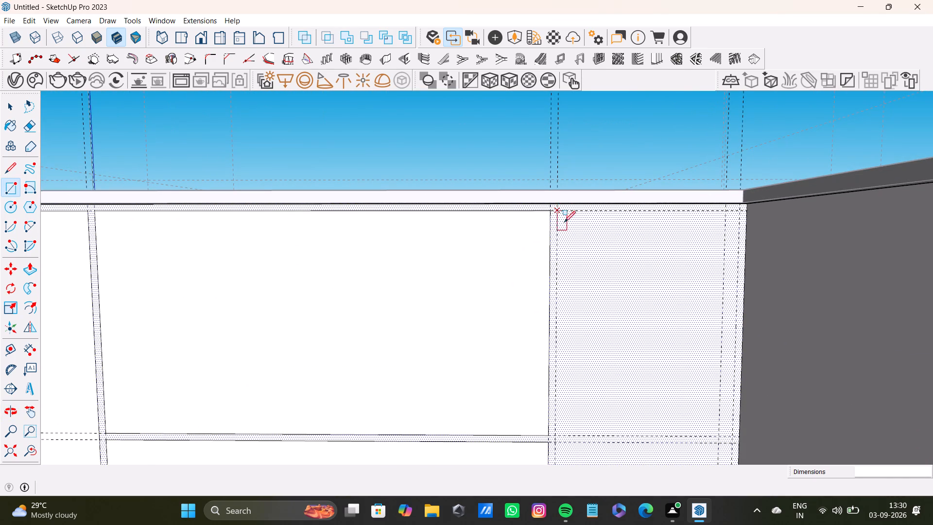
pyautogui.scroll(-5, 597, 316)
pyautogui.keyDown('shift'); pyautogui.moveTo(639, 376); pyautogui.dragTo(614, 251, button='middle'); pyautogui.keyUp('shift')
pyautogui.scroll(-7, 618, 358)
pyautogui.keyDown('shift'); pyautogui.moveTo(610, 388); pyautogui.dragTo(608, 307, button='middle'); pyautogui.keyUp('shift')
pyautogui.scroll(7, 611, 336)
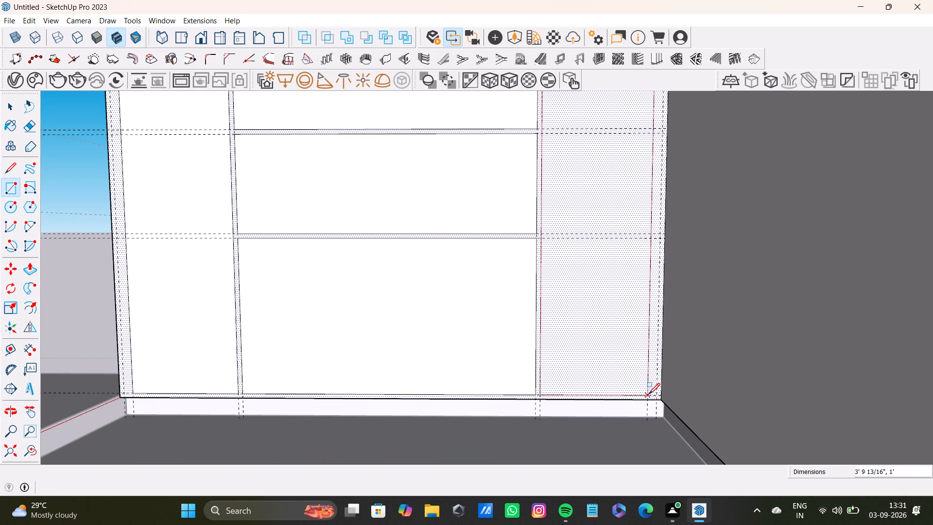
pyautogui.click(650, 395)
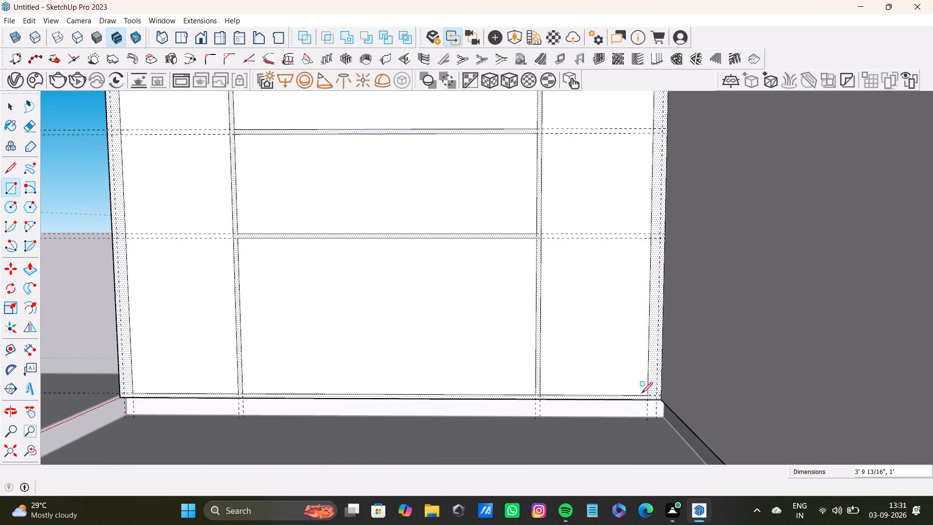
# Examine the panel outlines on the short-leg face and the inner corner where it meets the long-leg face.
pyautogui.scroll(-6, 451, 321)
pyautogui.scroll(-3, 447, 268)
pyautogui.keyDown('shift'); pyautogui.moveTo(448, 277); pyautogui.dragTo(463, 335, button='middle'); pyautogui.keyUp('shift')
pyautogui.scroll(4, 425, 299)
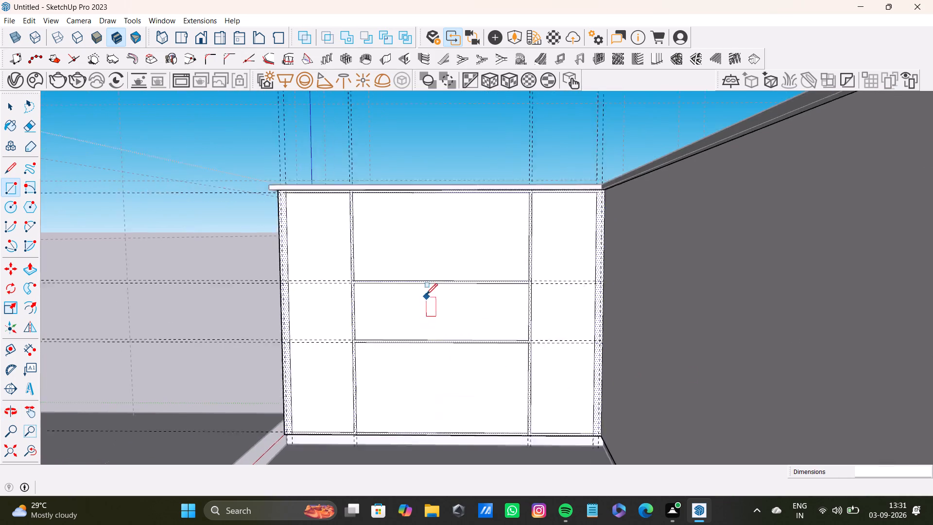
pyautogui.moveTo(448, 279); pyautogui.dragTo(647, 418, button='middle')
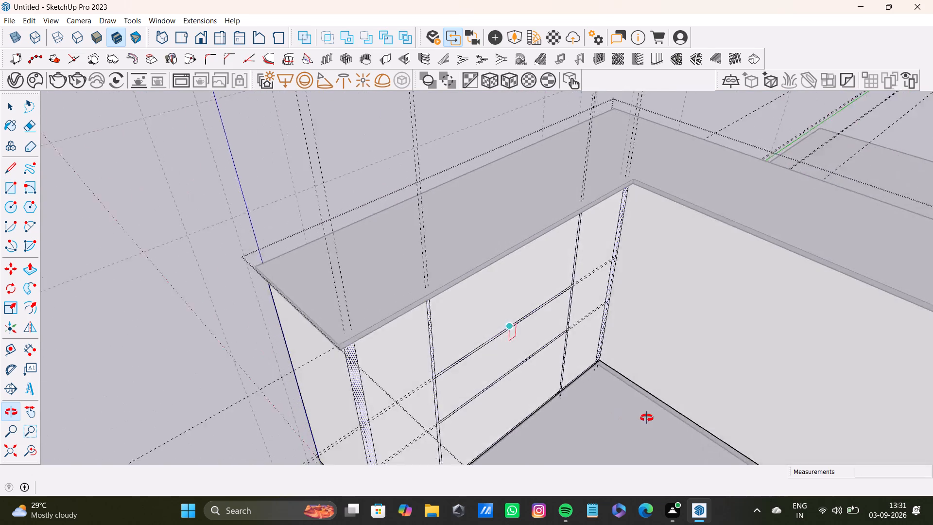
pyautogui.moveTo(647, 418); pyautogui.dragTo(665, 419, button='middle')
pyautogui.keyDown('shift'); pyautogui.scroll(3, 595, 324); pyautogui.keyUp('shift')
pyautogui.keyDown('shift'); pyautogui.moveTo(577, 295); pyautogui.dragTo(413, 338, button='middle'); pyautogui.keyUp('shift')
pyautogui.moveTo(456, 338); pyautogui.dragTo(549, 365, button='middle')
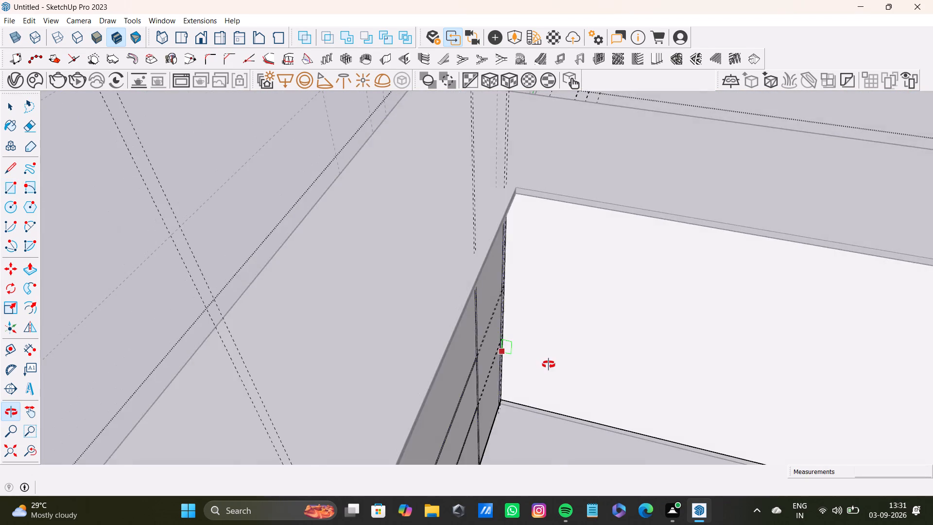
pyautogui.moveTo(549, 365); pyautogui.dragTo(437, 389, button='middle')
pyautogui.scroll(1, 437, 387)
pyautogui.moveTo(437, 387); pyautogui.dragTo(531, 393, button='middle')
pyautogui.scroll(4, 518, 329)
pyautogui.keyDown('shift'); pyautogui.moveTo(490, 319); pyautogui.dragTo(404, 336, button='middle'); pyautogui.keyUp('shift')
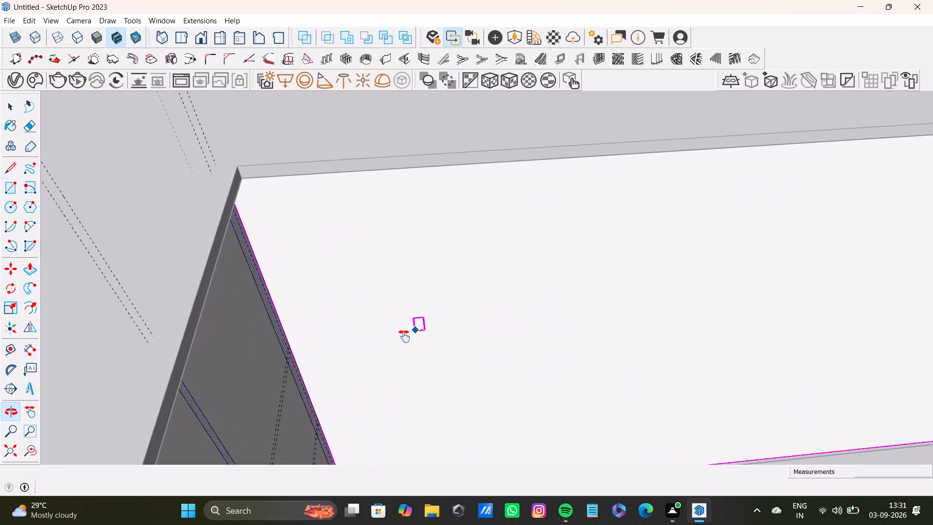
pyautogui.keyDown('shift'); pyautogui.moveTo(404, 336); pyautogui.dragTo(401, 339, button='middle'); pyautogui.keyUp('shift')
pyautogui.moveTo(386, 340); pyautogui.dragTo(493, 399, button='middle')
pyautogui.moveTo(484, 377); pyautogui.dragTo(391, 327, button='middle')
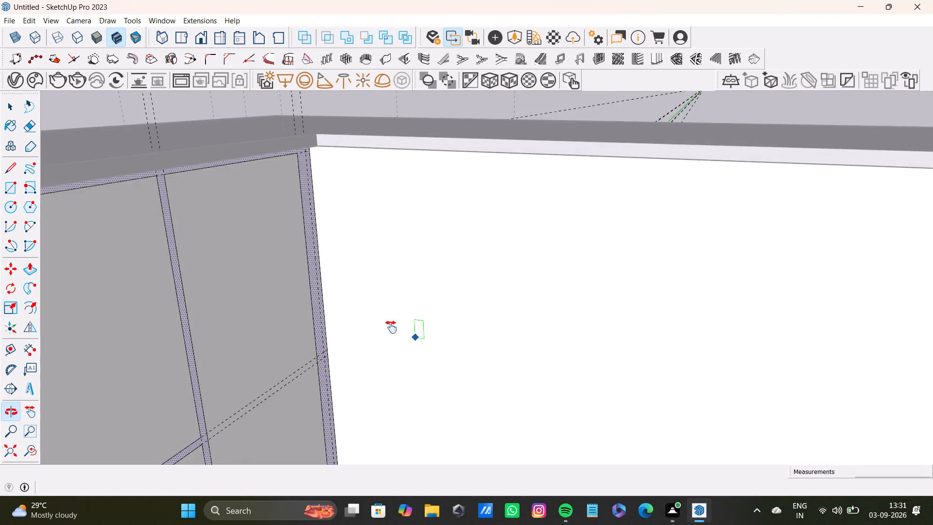
pyautogui.moveTo(391, 327); pyautogui.dragTo(387, 396, button='middle')
pyautogui.moveTo(352, 384); pyautogui.dragTo(333, 339, button='middle')
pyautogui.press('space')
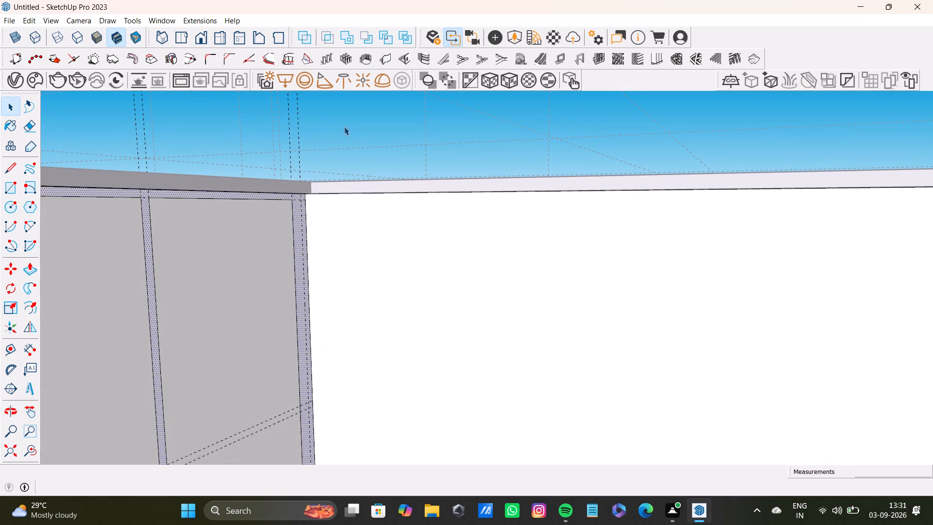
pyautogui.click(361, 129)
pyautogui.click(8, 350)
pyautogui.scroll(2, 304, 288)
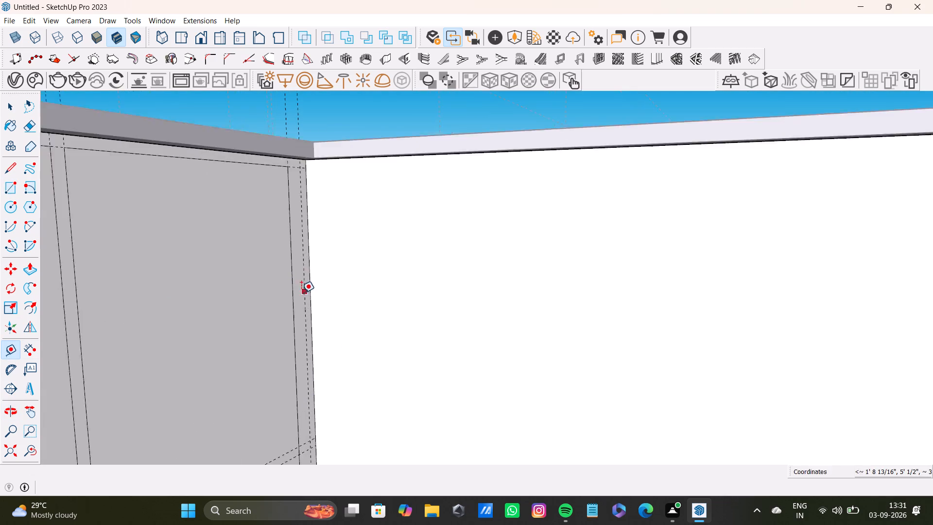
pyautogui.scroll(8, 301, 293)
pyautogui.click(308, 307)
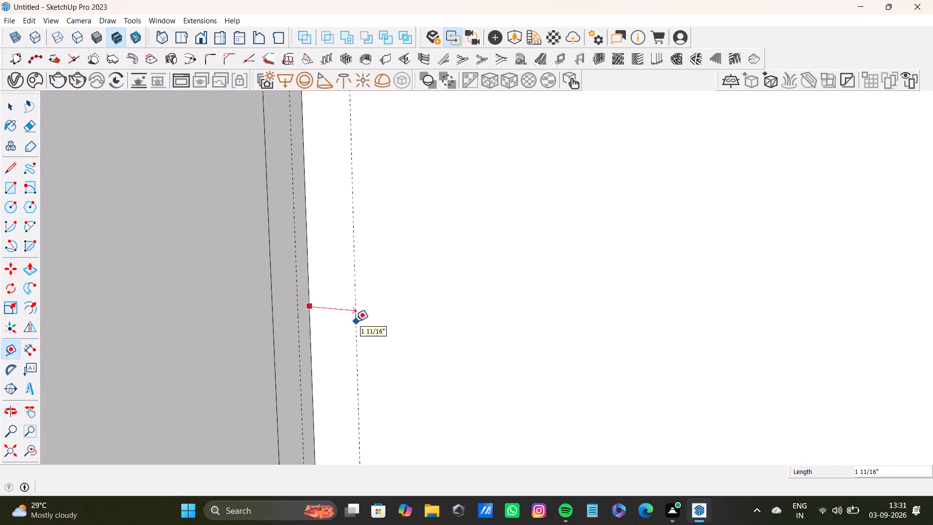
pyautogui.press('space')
# Place a vertical guide on the long-leg face, 0.5" from its inner-corner edge.
pyautogui.scroll(-5, 351, 321)
pyautogui.doubleClick(371, 315)
pyautogui.doubleClick(373, 314)
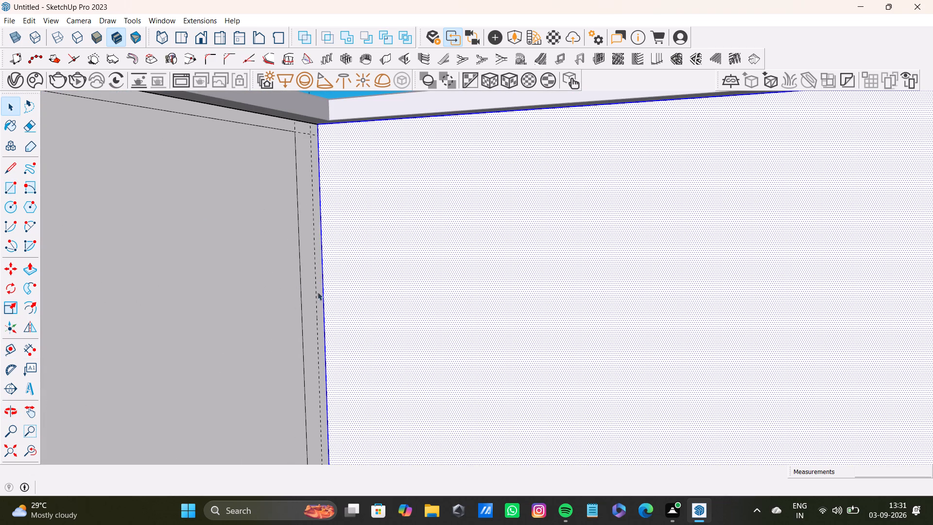
pyautogui.click(394, 298)
pyautogui.scroll(-4, 383, 321)
pyautogui.moveTo(390, 323); pyautogui.dragTo(418, 344, button='middle')
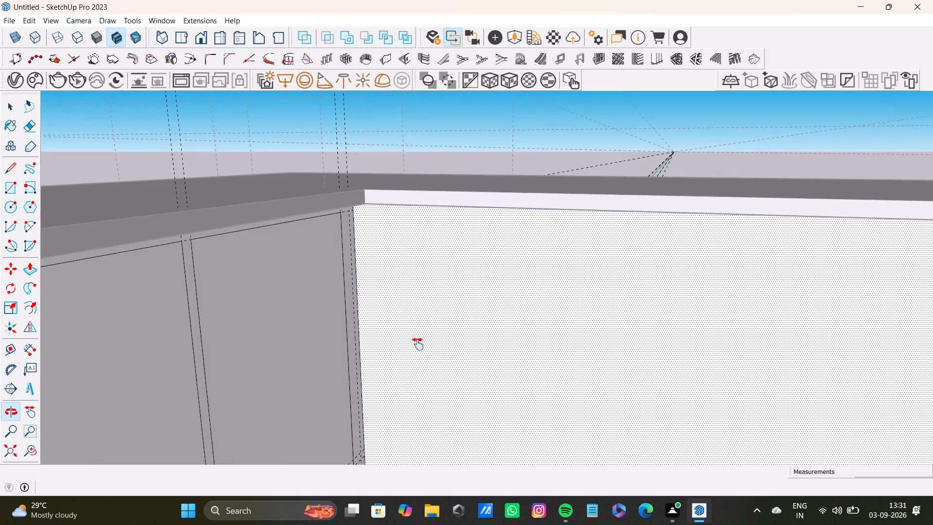
pyautogui.moveTo(418, 344); pyautogui.dragTo(263, 282, button='middle')
pyautogui.moveTo(298, 297); pyautogui.dragTo(311, 265, button='middle')
pyautogui.moveTo(8, 347); pyautogui.dragTo(45, 347)
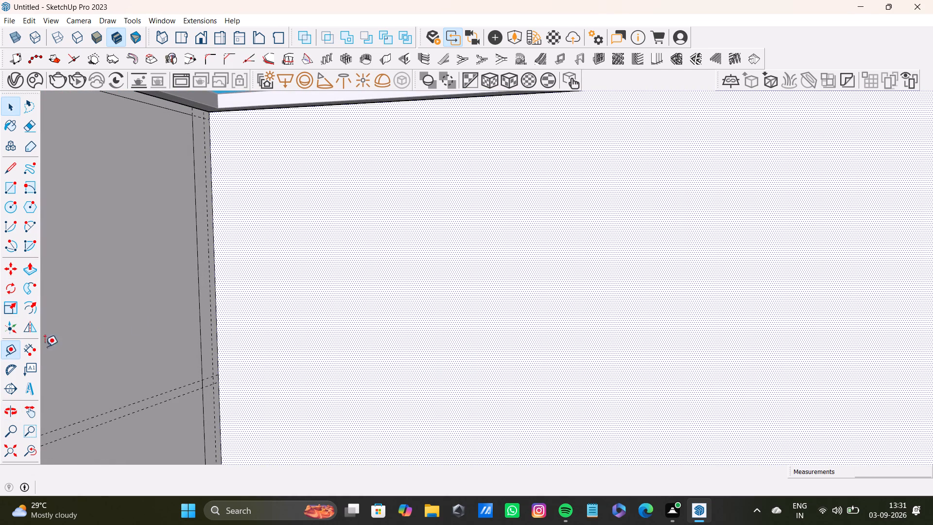
pyautogui.moveTo(45, 347); pyautogui.dragTo(14, 347)
pyautogui.scroll(3, 216, 325)
pyautogui.moveTo(219, 350); pyautogui.dragTo(228, 352)
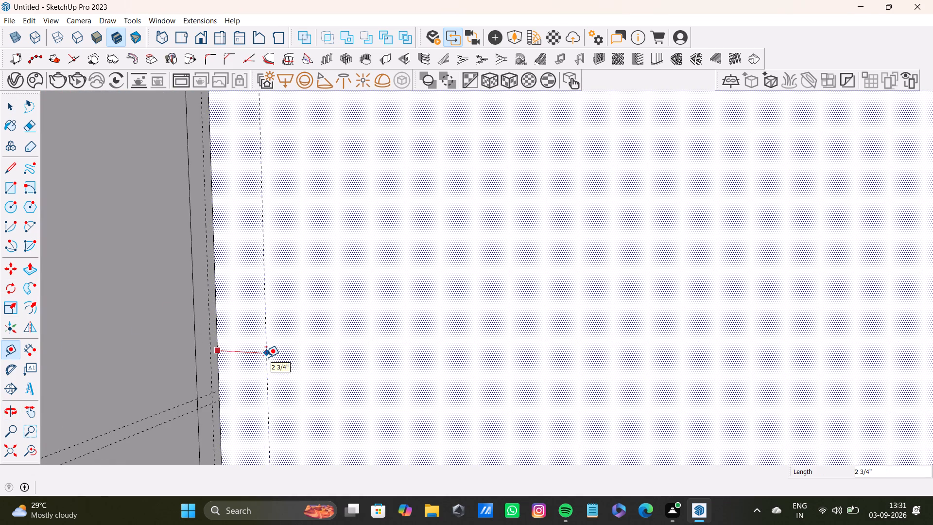
pyautogui.write('0.5')
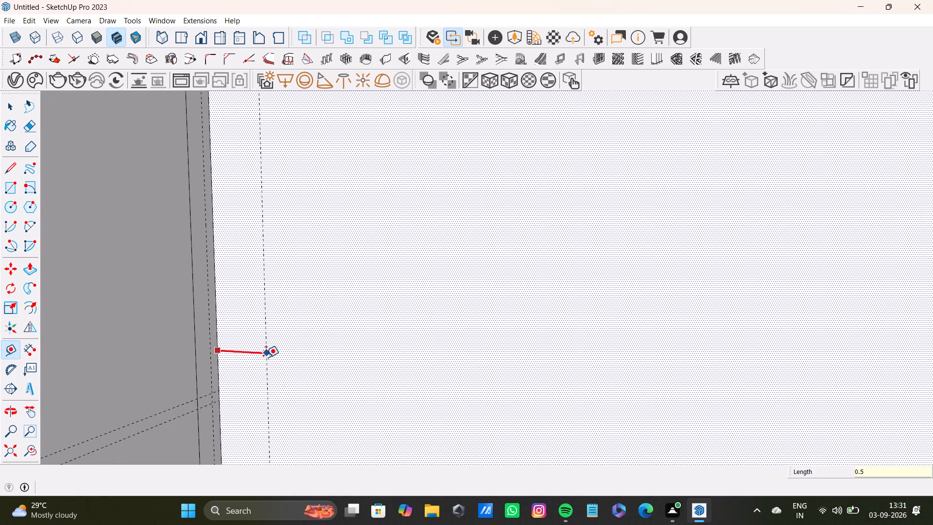
pyautogui.hotkey('shift', '"')
pyautogui.press('Return')
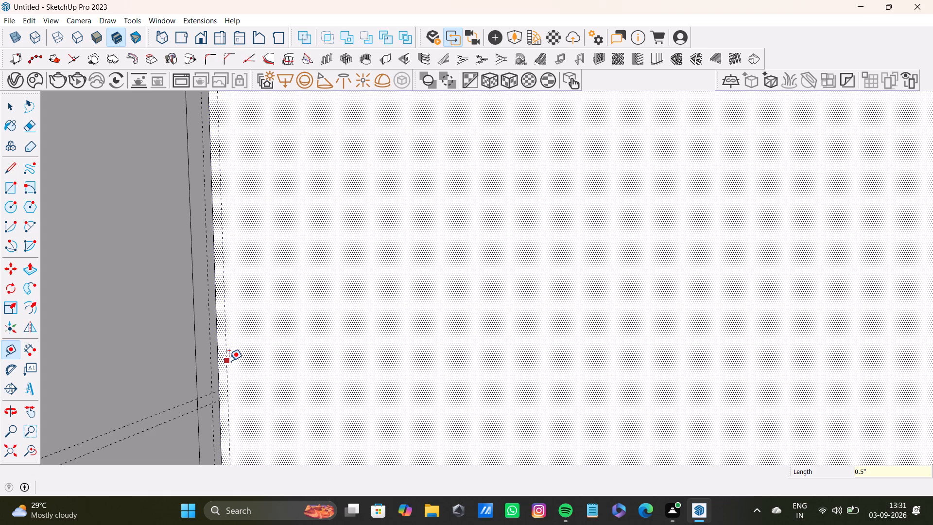
# Place a second vertical guide 1" from the 0.5" inner-corner guide, farther along the long-leg face.
pyautogui.click(229, 361)
pyautogui.press('1')
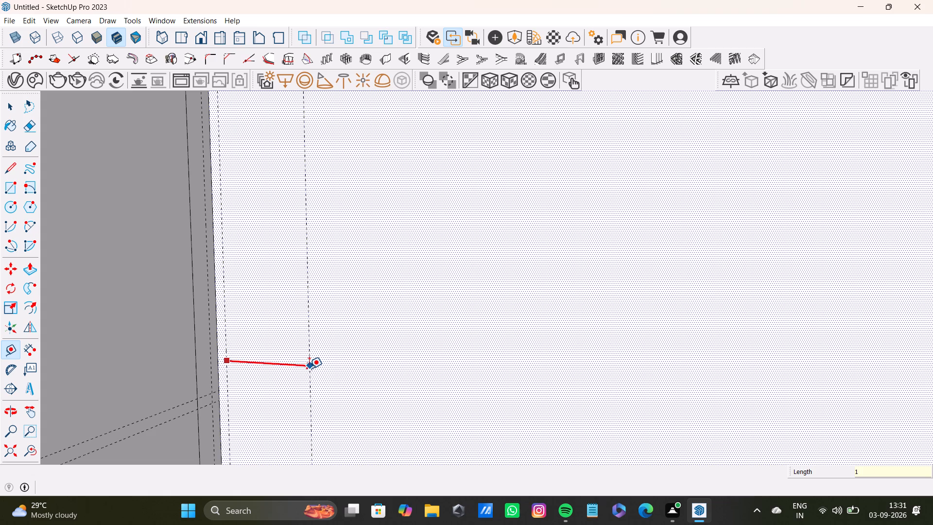
pyautogui.hotkey('shift', '"')
pyautogui.press('Return')
# Place a horizontal guide 0.5" below the top edge of the long-leg face.
pyautogui.scroll(-4, 289, 273)
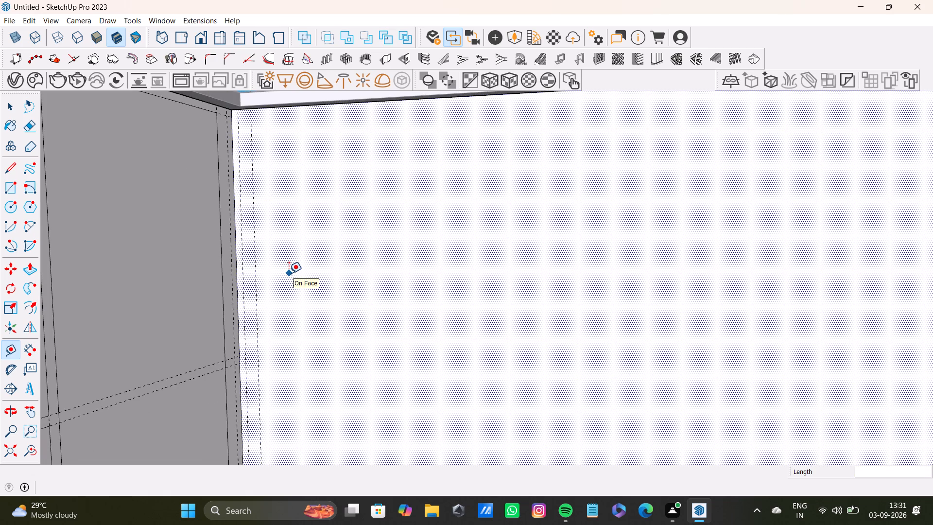
pyautogui.scroll(-3, 275, 246)
pyautogui.keyDown('shift'); pyautogui.moveTo(283, 207); pyautogui.dragTo(187, 307, button='middle'); pyautogui.keyUp('shift')
pyautogui.moveTo(199, 313); pyautogui.dragTo(236, 253, button='middle')
pyautogui.scroll(7, 219, 194)
pyautogui.click(195, 184)
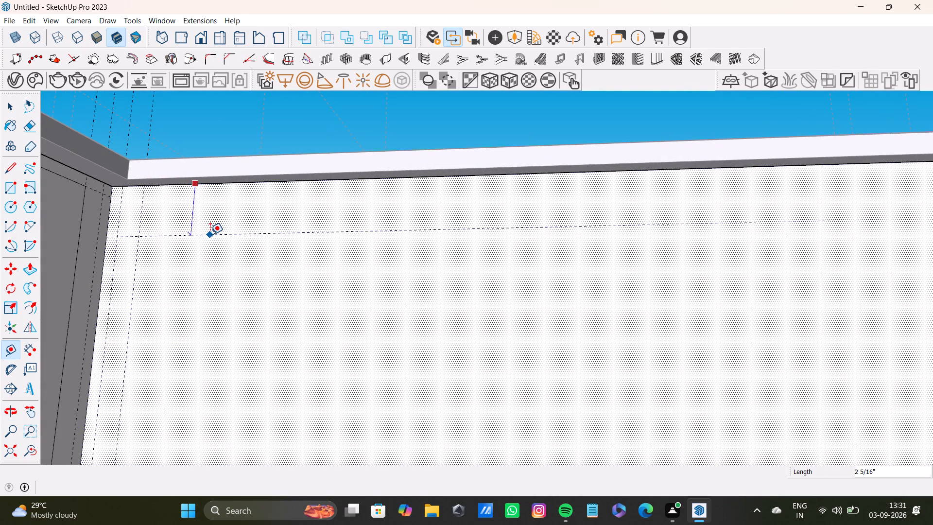
pyautogui.write('0.5"')
pyautogui.press('Return')
# Place a horizontal guide 0.5" above the bottom edge of the long-leg face.
pyautogui.scroll(-9, 211, 258)
pyautogui.keyDown('shift'); pyautogui.moveTo(256, 363); pyautogui.dragTo(257, 263, button='middle'); pyautogui.keyUp('shift')
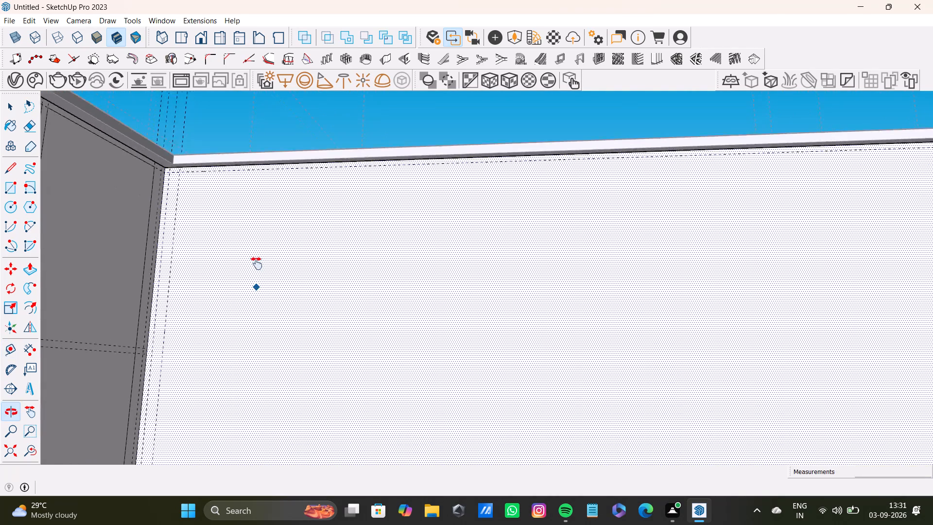
pyautogui.keyDown('shift'); pyautogui.moveTo(257, 263); pyautogui.dragTo(257, 157, button='middle'); pyautogui.keyUp('shift')
pyautogui.scroll(-9, 274, 254)
pyautogui.moveTo(274, 343); pyautogui.dragTo(256, 266, button='middle')
pyautogui.scroll(1, 190, 340)
pyautogui.moveTo(252, 245); pyautogui.dragTo(241, 334, button='middle')
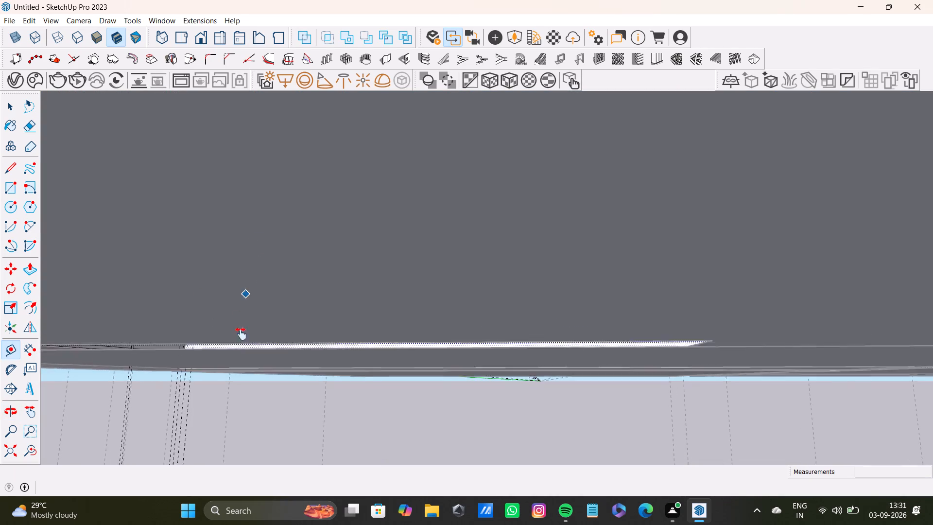
pyautogui.moveTo(241, 334); pyautogui.dragTo(239, 413, button='middle')
pyautogui.scroll(12, 234, 366)
pyautogui.scroll(4, 184, 377)
pyautogui.moveTo(196, 378); pyautogui.dragTo(197, 385, button='middle')
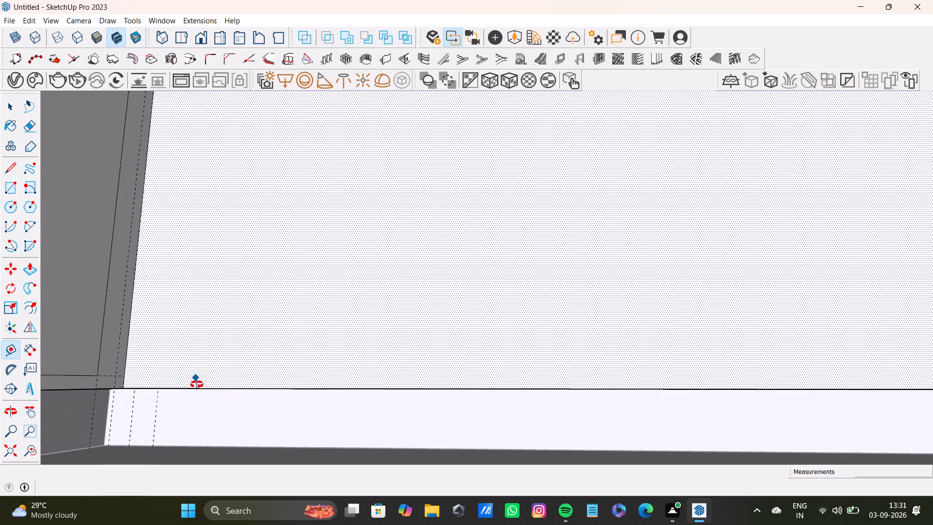
pyautogui.moveTo(197, 385); pyautogui.dragTo(181, 479, button='middle')
pyautogui.scroll(3, 166, 375)
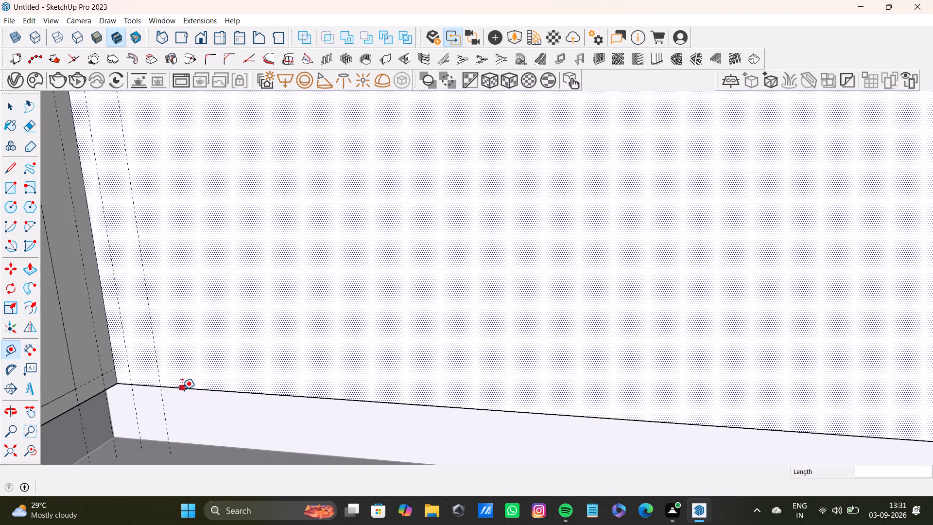
pyautogui.click(181, 390)
pyautogui.write('0.5')
pyautogui.hotkey('shift', '"')
pyautogui.press('Return')
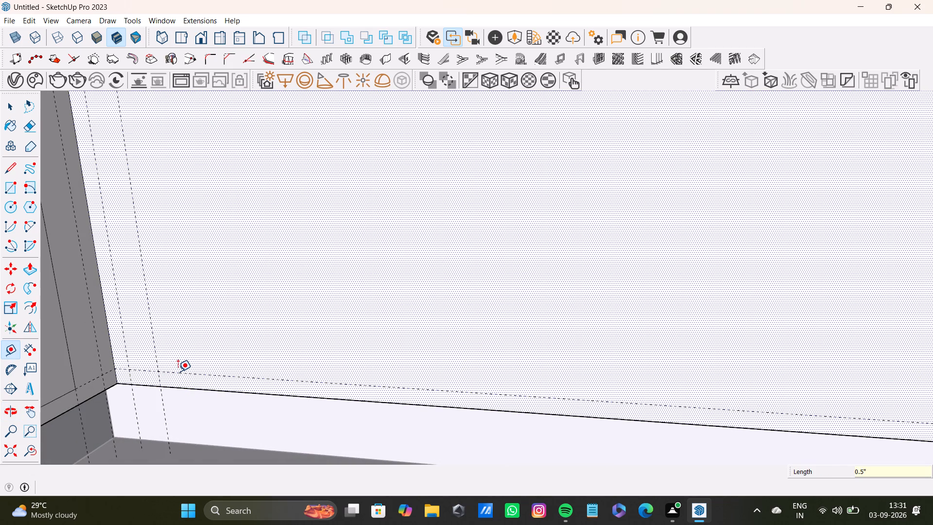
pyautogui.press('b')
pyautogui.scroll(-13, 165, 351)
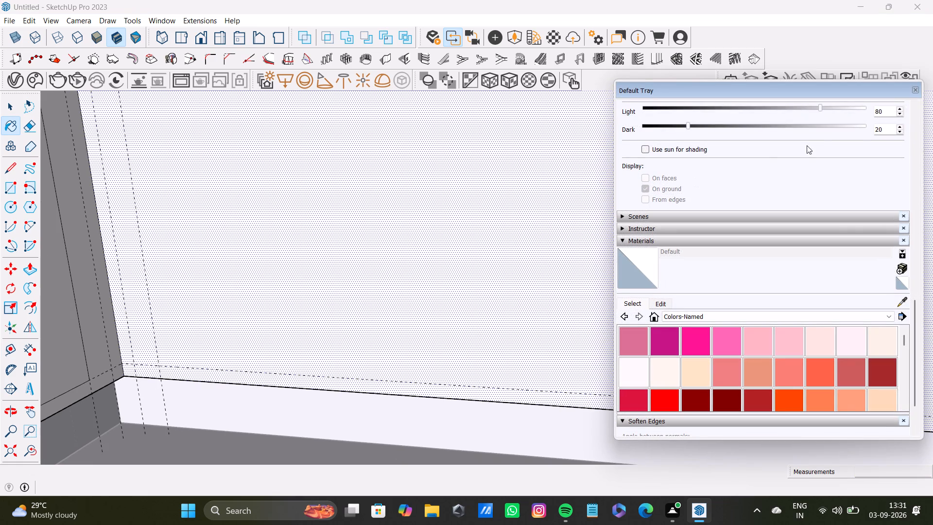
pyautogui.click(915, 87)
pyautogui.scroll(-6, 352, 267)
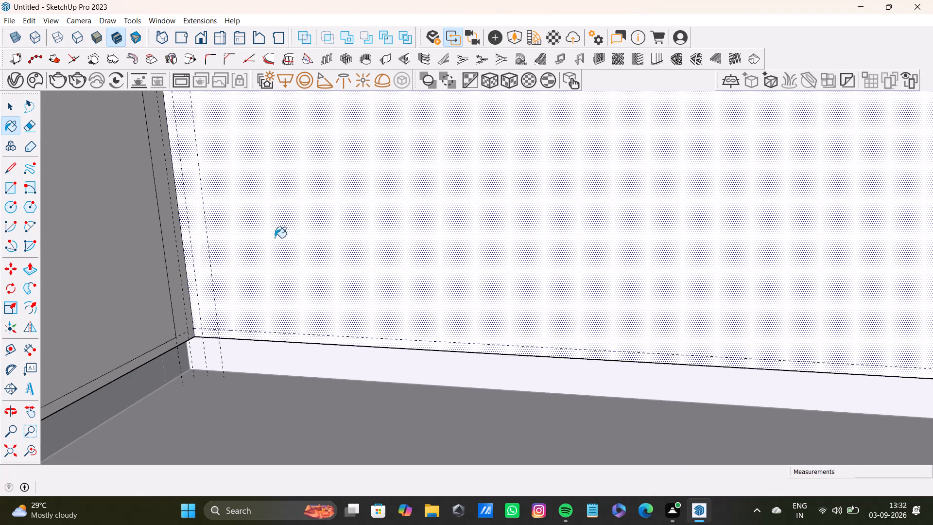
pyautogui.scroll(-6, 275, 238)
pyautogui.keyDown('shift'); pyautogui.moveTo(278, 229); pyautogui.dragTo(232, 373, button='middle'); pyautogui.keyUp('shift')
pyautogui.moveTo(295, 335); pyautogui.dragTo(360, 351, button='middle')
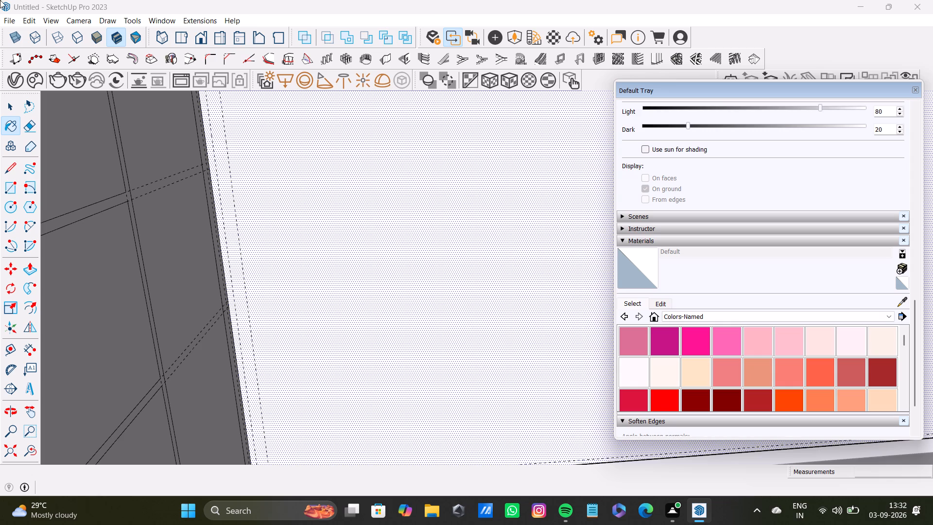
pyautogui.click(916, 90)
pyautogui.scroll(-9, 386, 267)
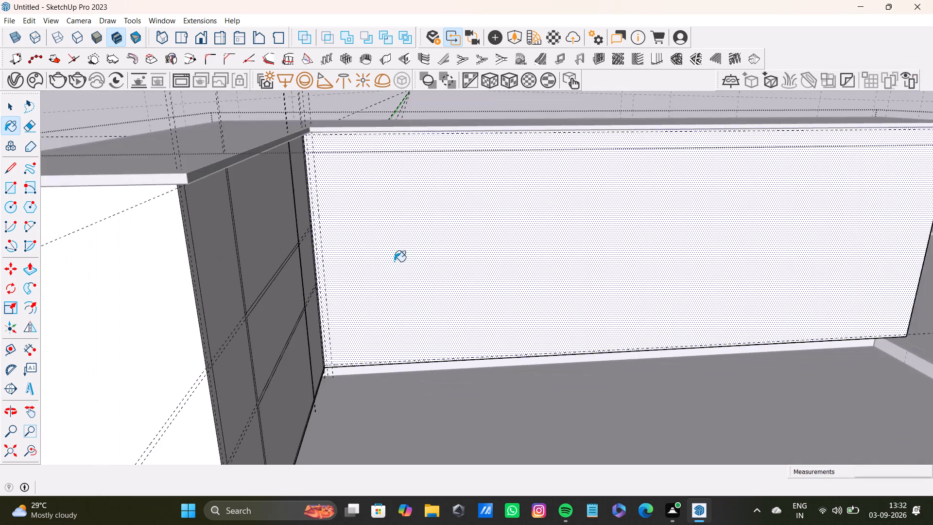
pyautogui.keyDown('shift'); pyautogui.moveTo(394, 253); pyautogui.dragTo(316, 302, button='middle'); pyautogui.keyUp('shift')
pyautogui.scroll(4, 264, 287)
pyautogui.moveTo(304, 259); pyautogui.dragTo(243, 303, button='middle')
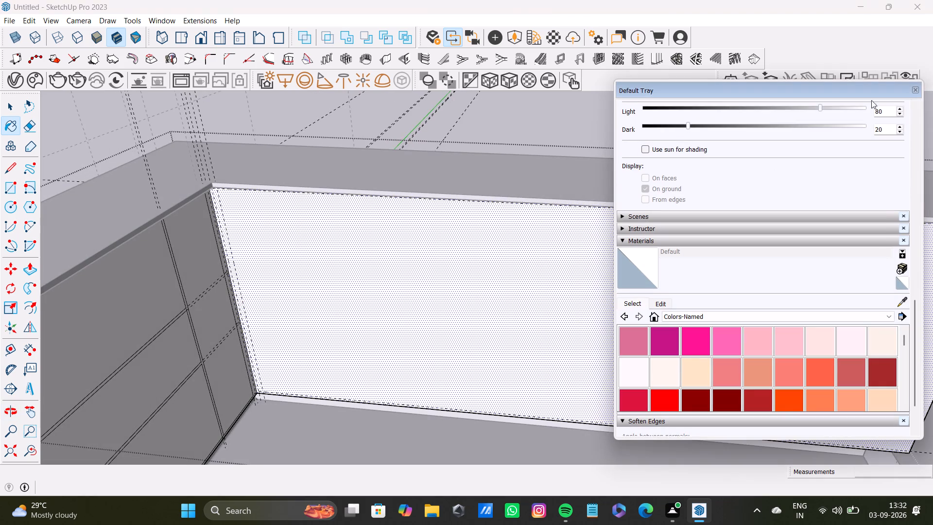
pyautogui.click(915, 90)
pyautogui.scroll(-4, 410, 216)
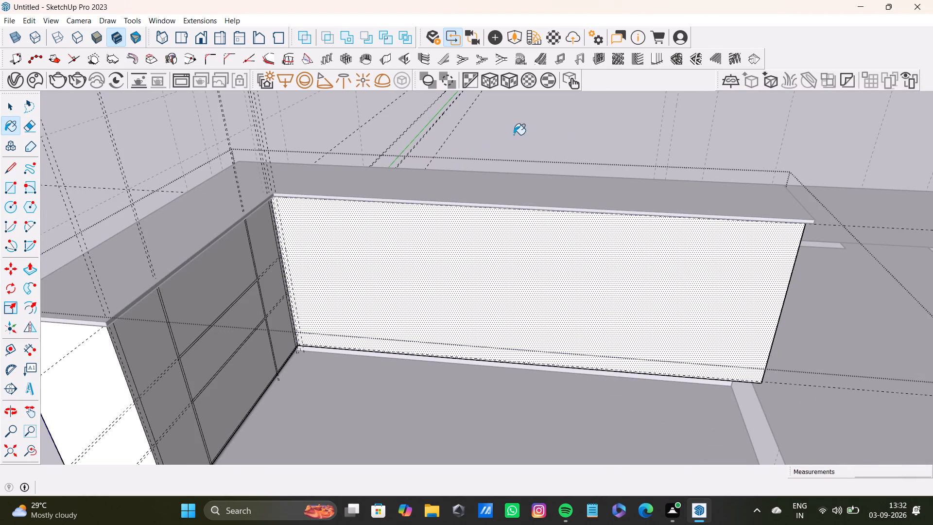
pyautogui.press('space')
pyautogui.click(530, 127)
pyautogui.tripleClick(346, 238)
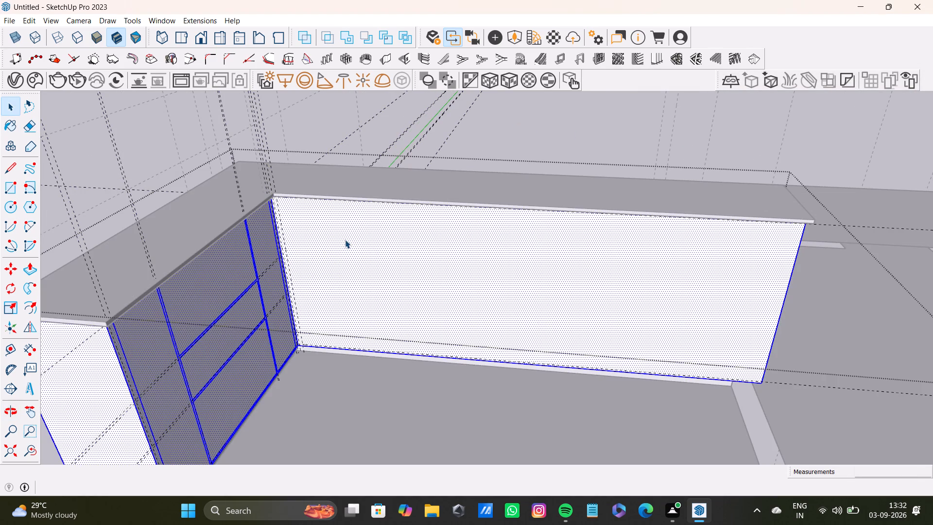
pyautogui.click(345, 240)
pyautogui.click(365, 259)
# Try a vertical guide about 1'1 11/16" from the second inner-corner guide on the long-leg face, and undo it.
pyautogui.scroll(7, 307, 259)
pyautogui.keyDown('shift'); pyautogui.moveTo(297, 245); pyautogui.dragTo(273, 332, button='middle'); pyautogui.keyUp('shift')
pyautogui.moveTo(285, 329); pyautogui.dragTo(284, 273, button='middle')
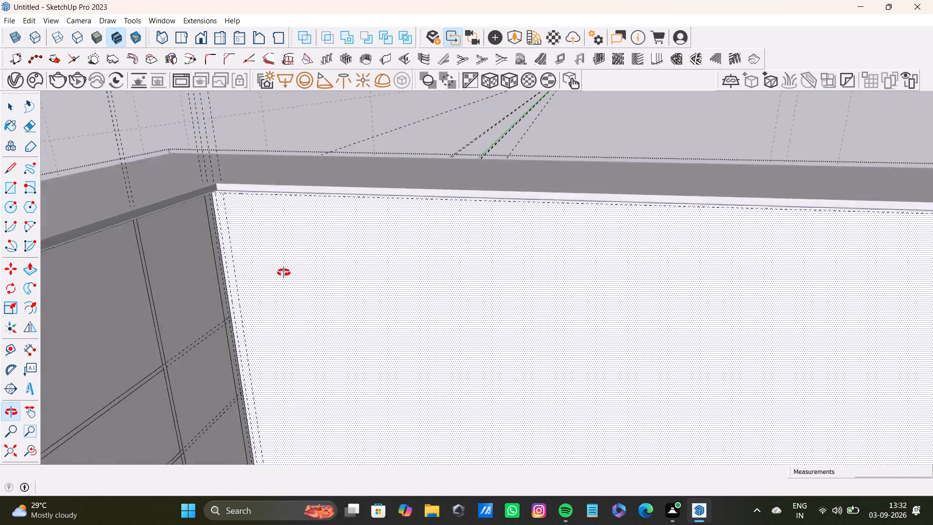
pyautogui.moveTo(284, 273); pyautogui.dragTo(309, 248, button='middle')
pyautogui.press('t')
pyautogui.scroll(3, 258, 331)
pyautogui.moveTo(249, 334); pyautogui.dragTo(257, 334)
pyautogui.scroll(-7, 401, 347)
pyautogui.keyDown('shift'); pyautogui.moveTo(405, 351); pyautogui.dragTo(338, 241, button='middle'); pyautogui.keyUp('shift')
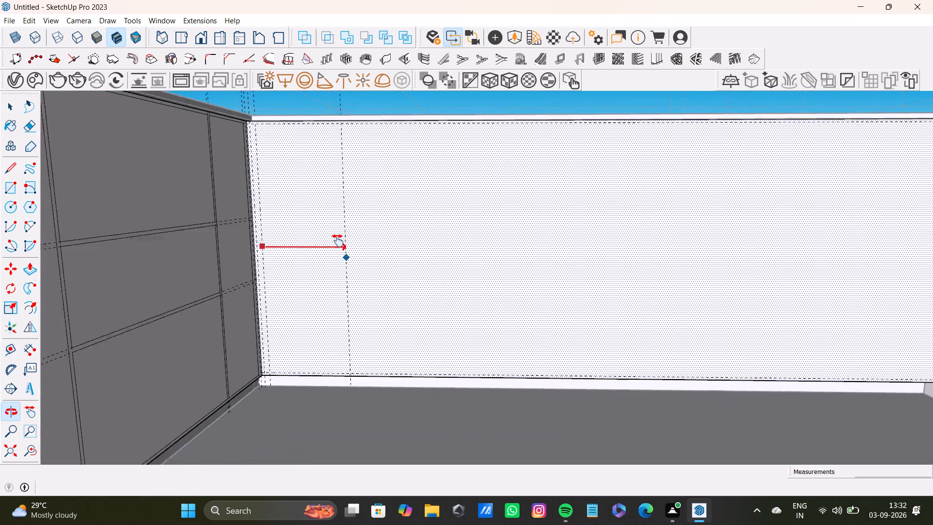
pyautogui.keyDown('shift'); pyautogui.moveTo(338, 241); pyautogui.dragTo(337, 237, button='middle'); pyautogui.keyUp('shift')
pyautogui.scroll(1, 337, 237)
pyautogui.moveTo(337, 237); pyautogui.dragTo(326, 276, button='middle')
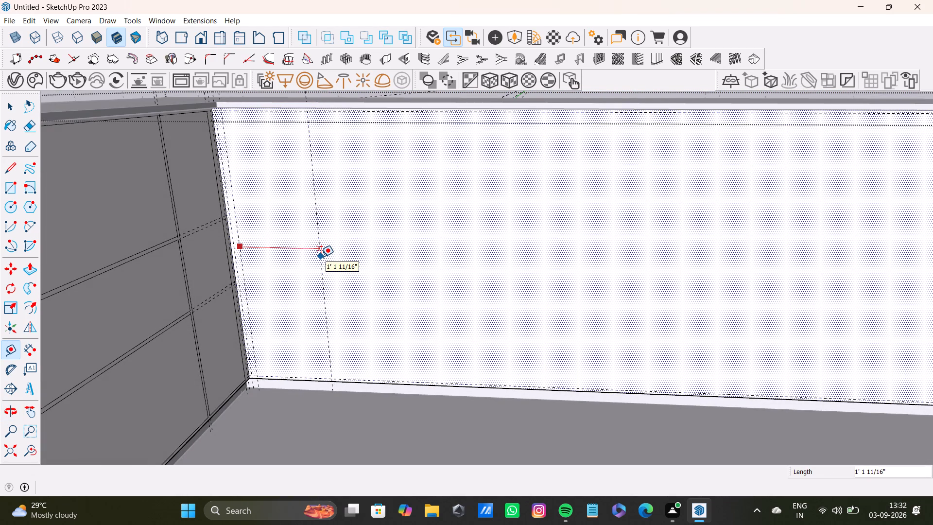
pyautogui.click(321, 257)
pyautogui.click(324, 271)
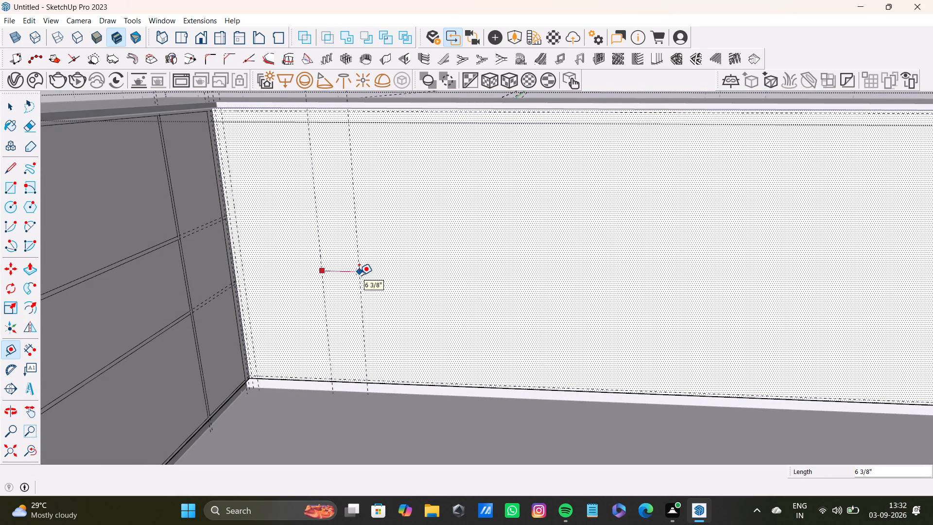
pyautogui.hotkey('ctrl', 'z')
# Place a vertical guide on the long-leg face, 1'4" from the second inner-corner guide.
pyautogui.scroll(4, 244, 267)
pyautogui.click(244, 276)
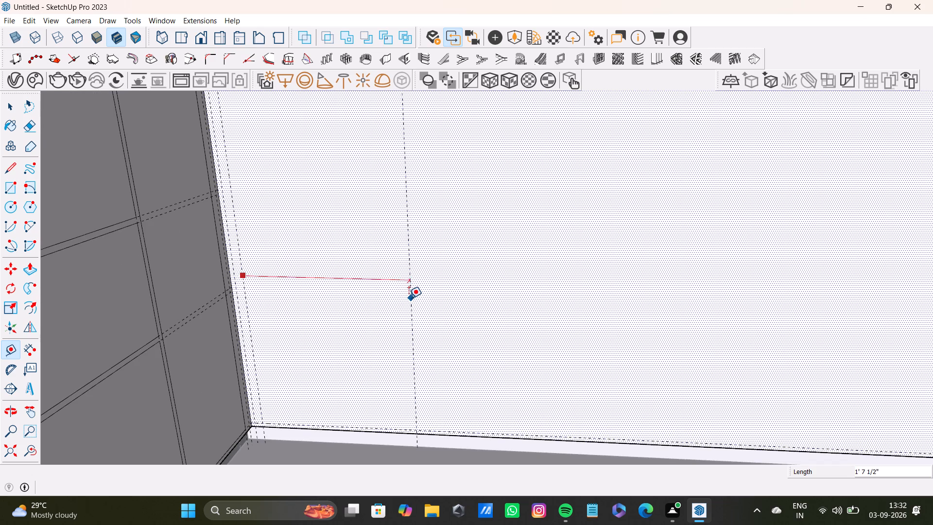
pyautogui.scroll(-3, 398, 302)
pyautogui.press('1')
pyautogui.press("'")
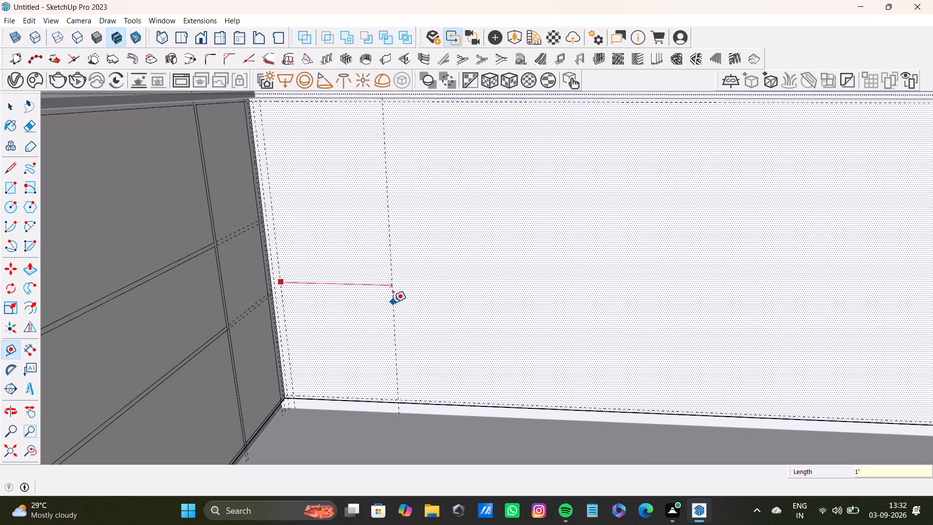
pyautogui.press('4')
pyautogui.hotkey('shift', '"')
pyautogui.press('Return')
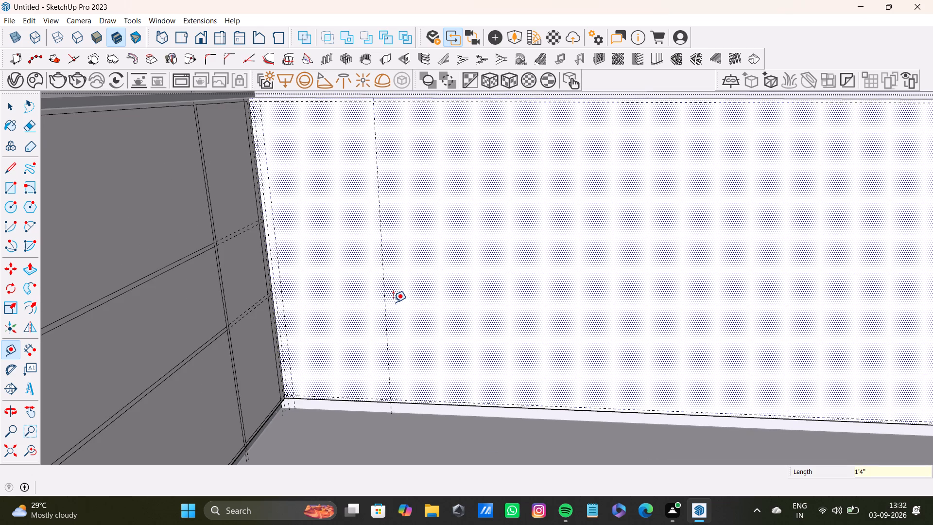
# Place a vertical guide 0.5" beyond the 1'4" guide to complete a panel-gap pair.
pyautogui.click(385, 316)
pyautogui.write('0.5"')
pyautogui.press('Return')
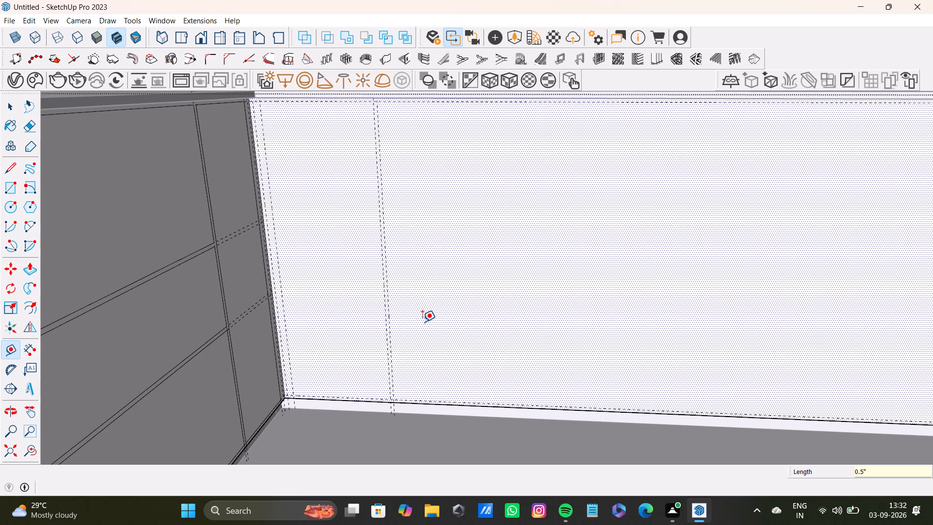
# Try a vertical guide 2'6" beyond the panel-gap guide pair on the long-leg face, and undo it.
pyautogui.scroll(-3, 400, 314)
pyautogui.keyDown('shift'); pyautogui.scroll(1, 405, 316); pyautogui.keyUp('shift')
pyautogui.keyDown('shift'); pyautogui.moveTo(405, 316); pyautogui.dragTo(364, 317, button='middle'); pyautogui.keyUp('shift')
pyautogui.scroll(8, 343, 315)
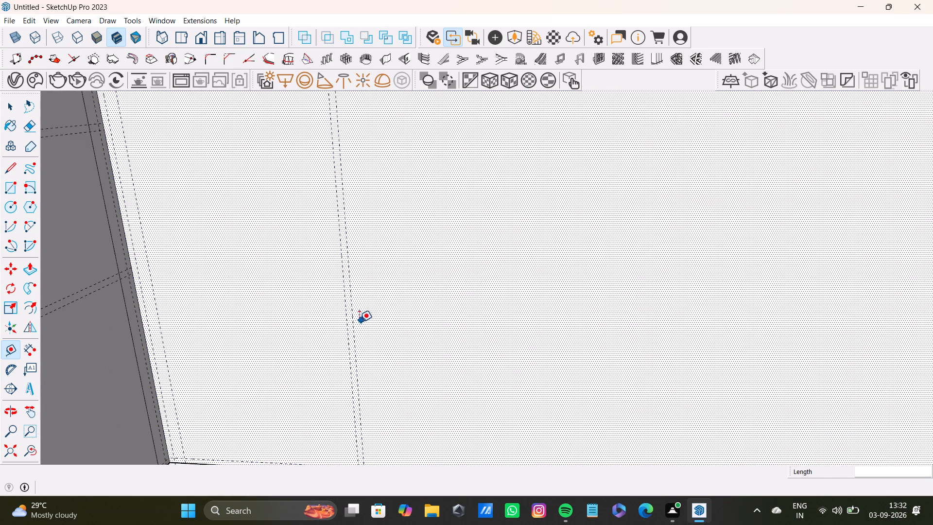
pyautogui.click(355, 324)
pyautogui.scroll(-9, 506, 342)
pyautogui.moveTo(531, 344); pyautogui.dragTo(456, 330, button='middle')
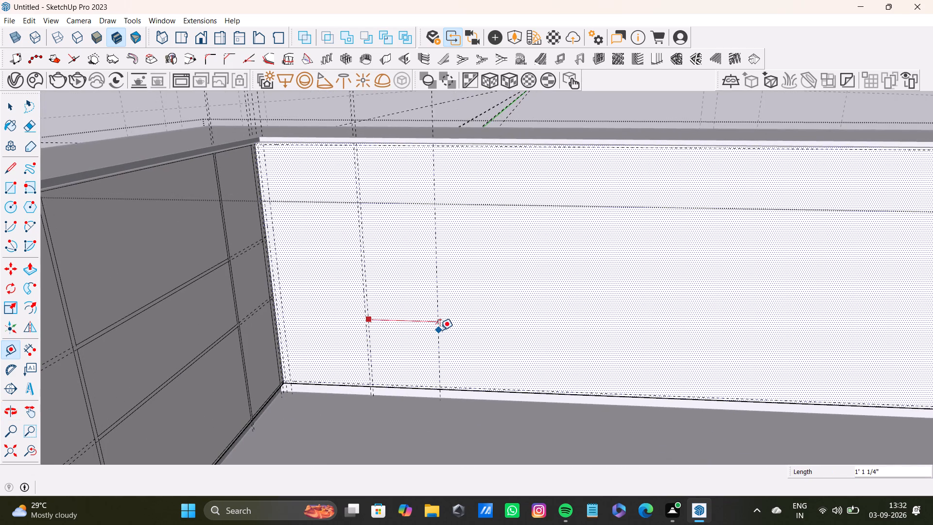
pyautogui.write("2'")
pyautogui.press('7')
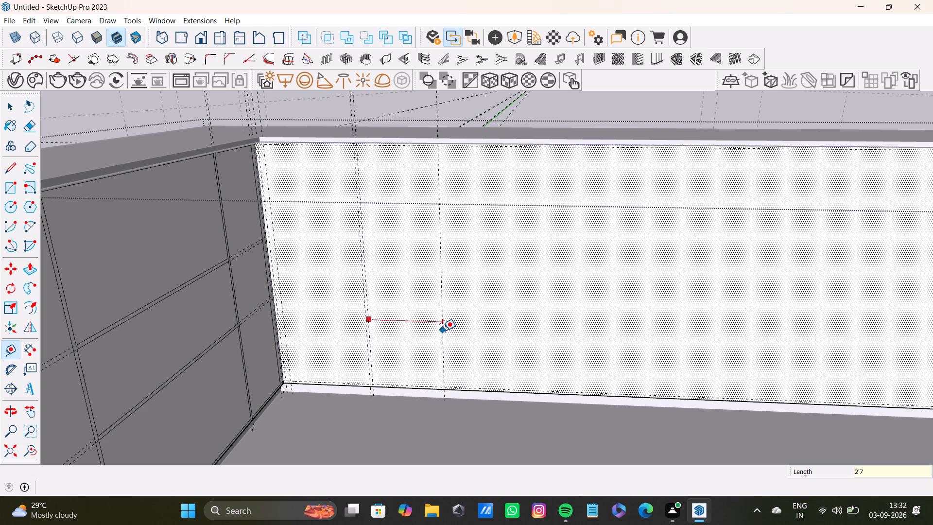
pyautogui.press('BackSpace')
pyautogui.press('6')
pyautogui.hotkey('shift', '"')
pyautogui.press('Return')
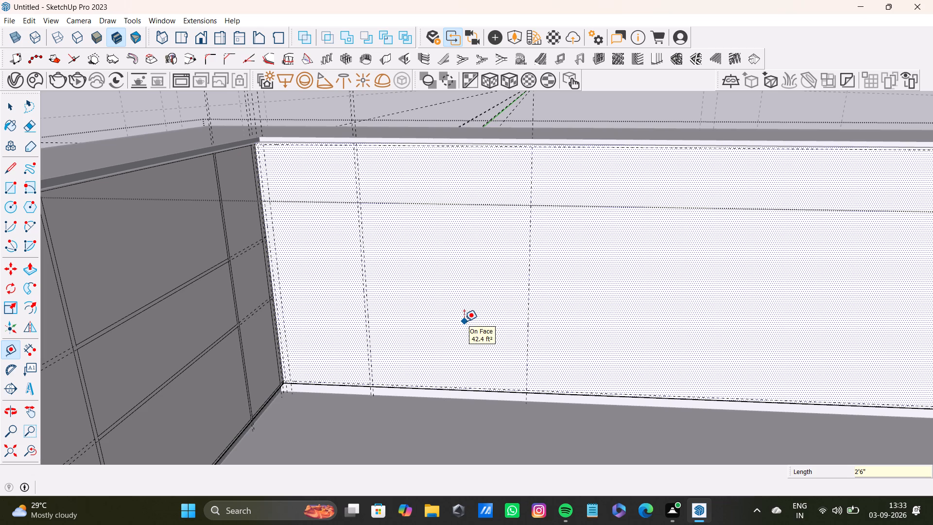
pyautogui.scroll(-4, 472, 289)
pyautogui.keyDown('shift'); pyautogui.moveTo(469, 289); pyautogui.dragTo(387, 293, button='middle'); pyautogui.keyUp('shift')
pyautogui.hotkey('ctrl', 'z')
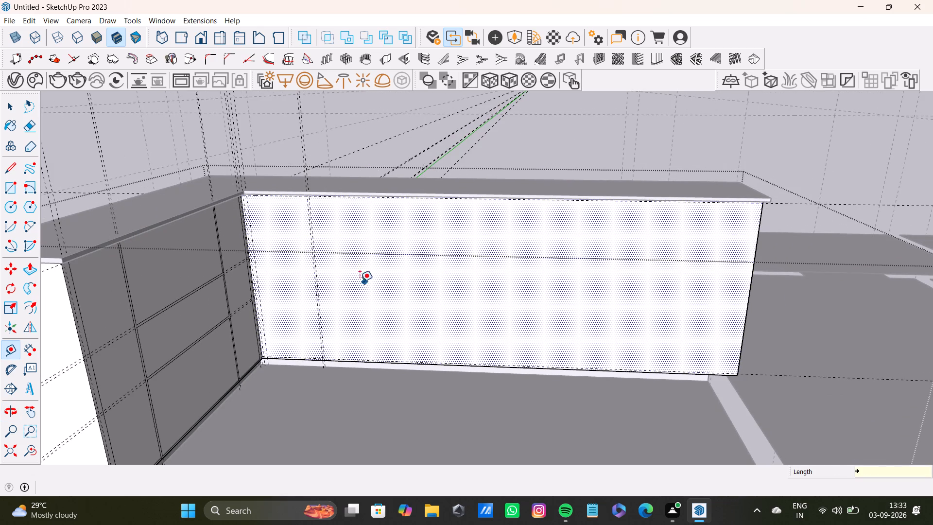
# Place a vertical guide 2' beyond the existing panel-gap pair on the long-leg face, and a second one 0.6" past it.
pyautogui.scroll(9, 332, 296)
pyautogui.click(315, 310)
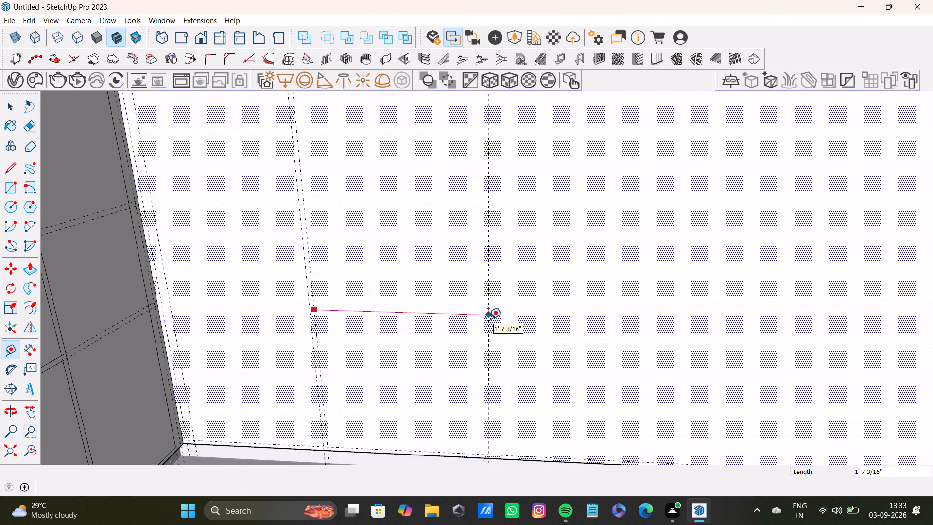
pyautogui.write("2'")
pyautogui.press('Return')
pyautogui.scroll(-5, 488, 319)
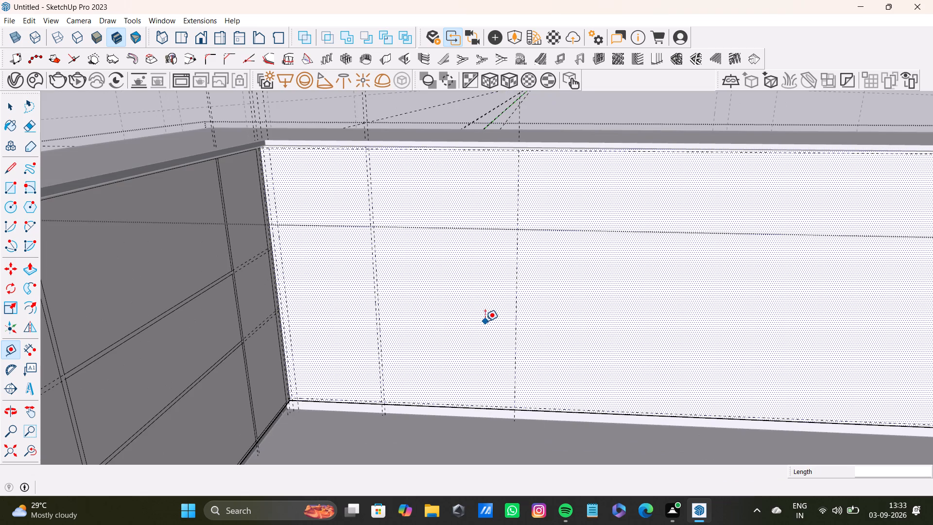
pyautogui.click(518, 329)
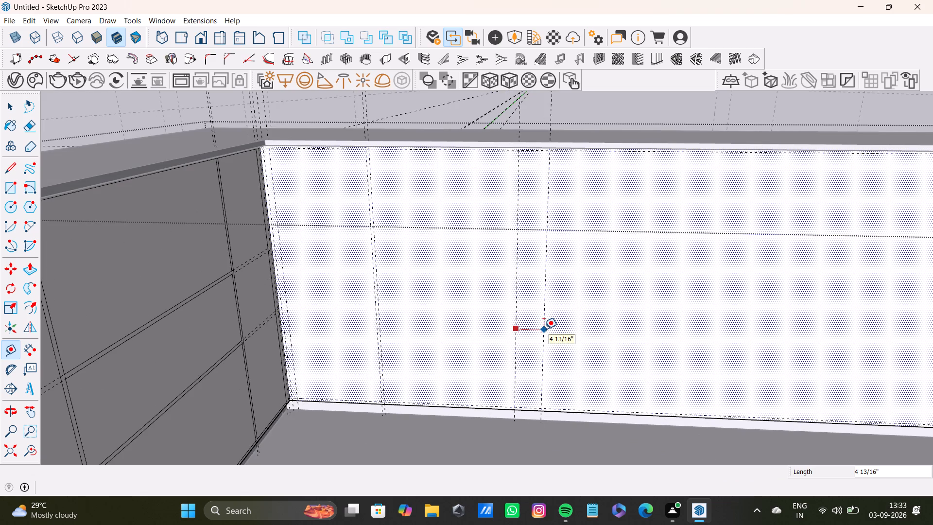
pyautogui.write('0.')
pyautogui.press('6')
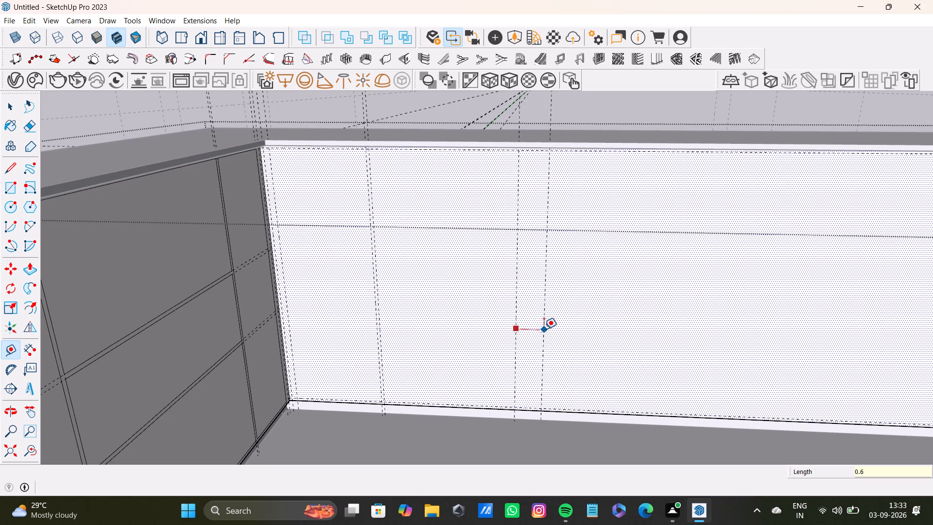
pyautogui.hotkey('shift', '"')
pyautogui.press('Return')
# Place a vertical guide 7" beyond the 0.6" gap pair, and a second one 0.5" past it to form another panel gap.
pyautogui.scroll(-4, 544, 329)
pyautogui.keyDown('shift'); pyautogui.moveTo(525, 308); pyautogui.dragTo(430, 298, button='middle'); pyautogui.keyUp('shift')
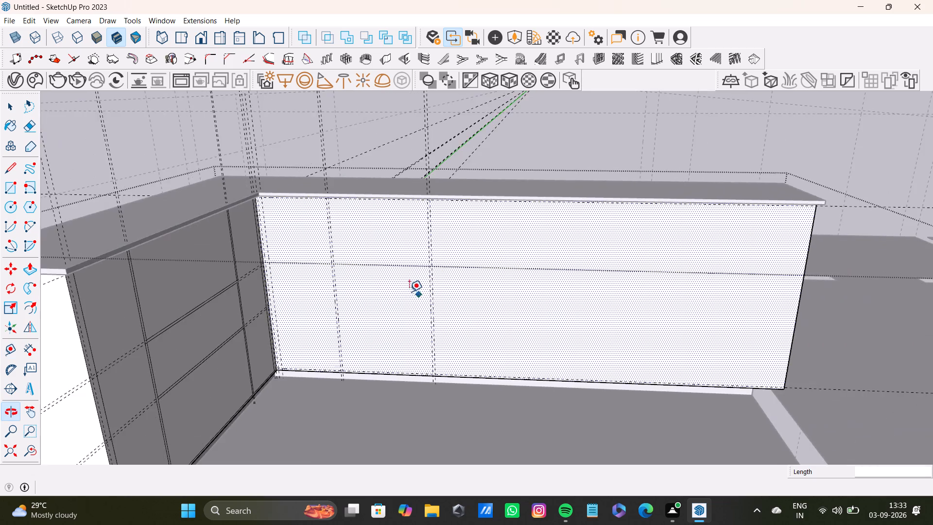
pyautogui.scroll(8, 409, 287)
pyautogui.click(453, 252)
pyautogui.scroll(-4, 550, 296)
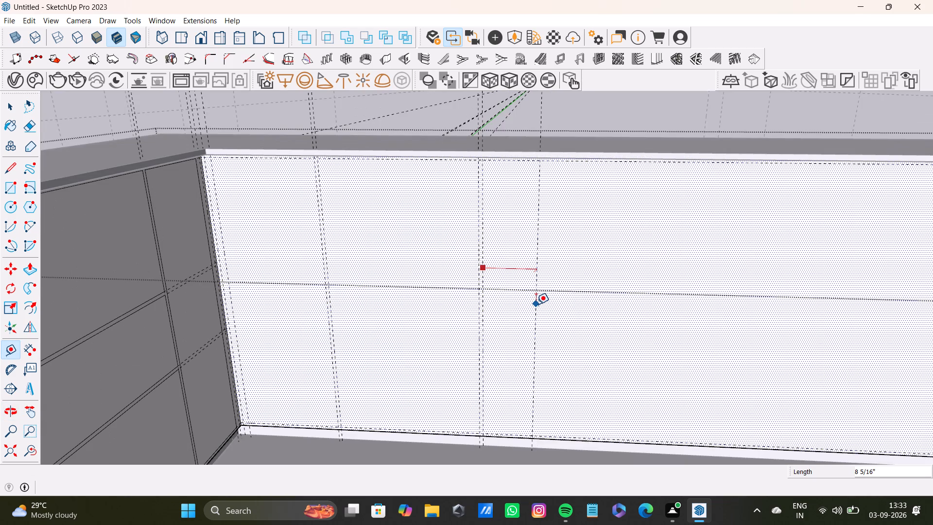
pyautogui.write('7"')
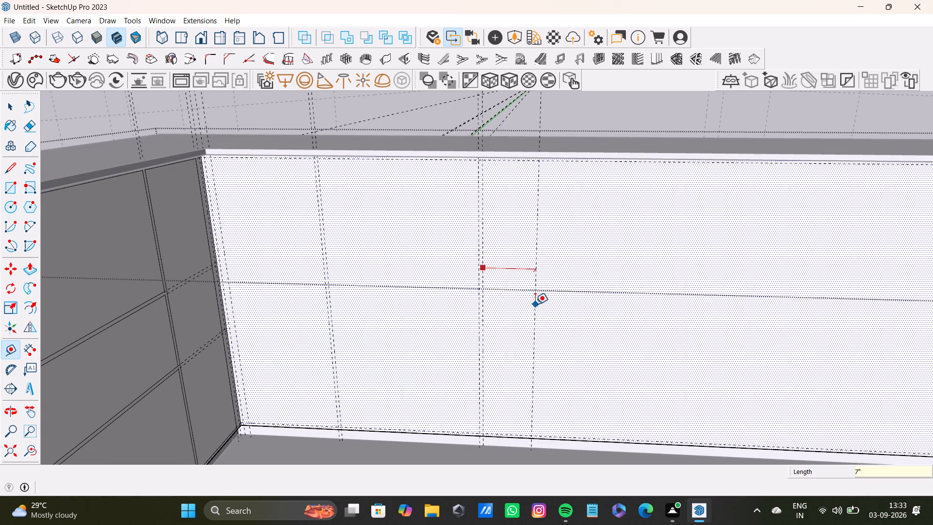
pyautogui.press('Return')
pyautogui.click(528, 315)
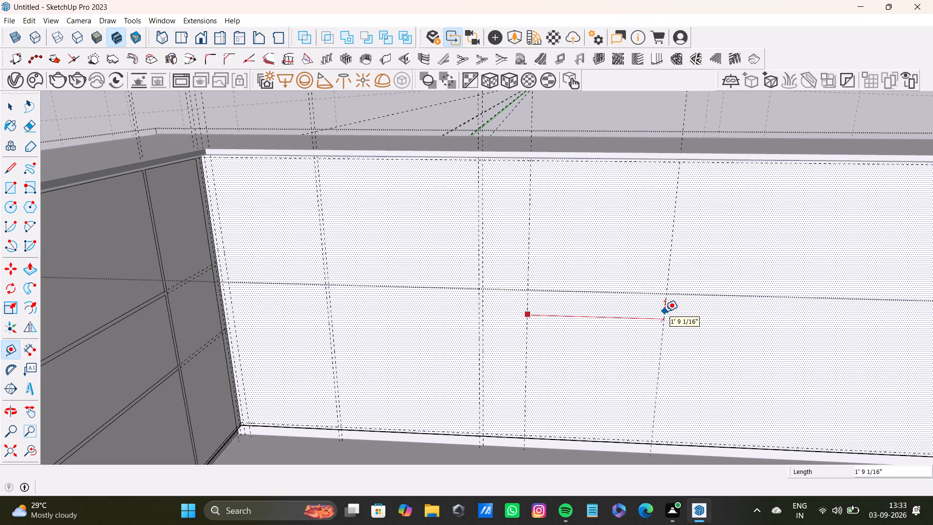
pyautogui.write('0.5')
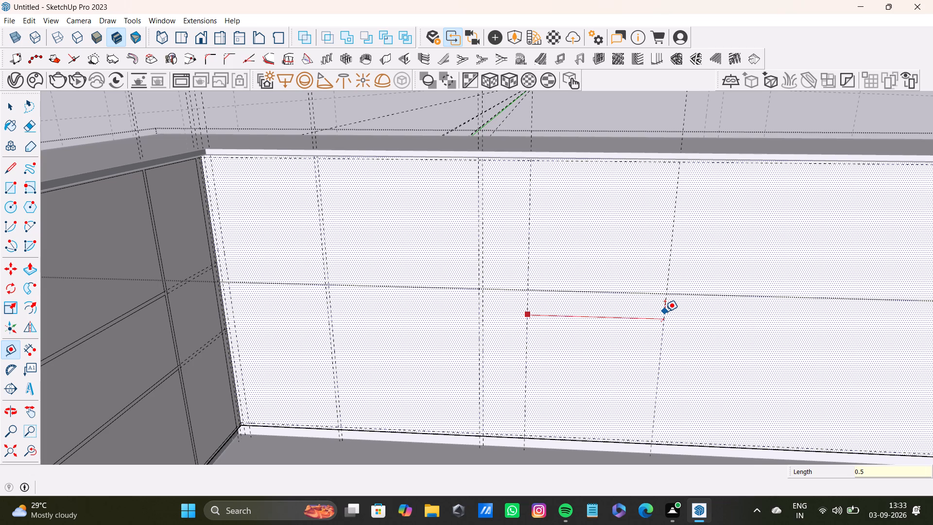
pyautogui.hotkey('shift', '"')
pyautogui.press('Return')
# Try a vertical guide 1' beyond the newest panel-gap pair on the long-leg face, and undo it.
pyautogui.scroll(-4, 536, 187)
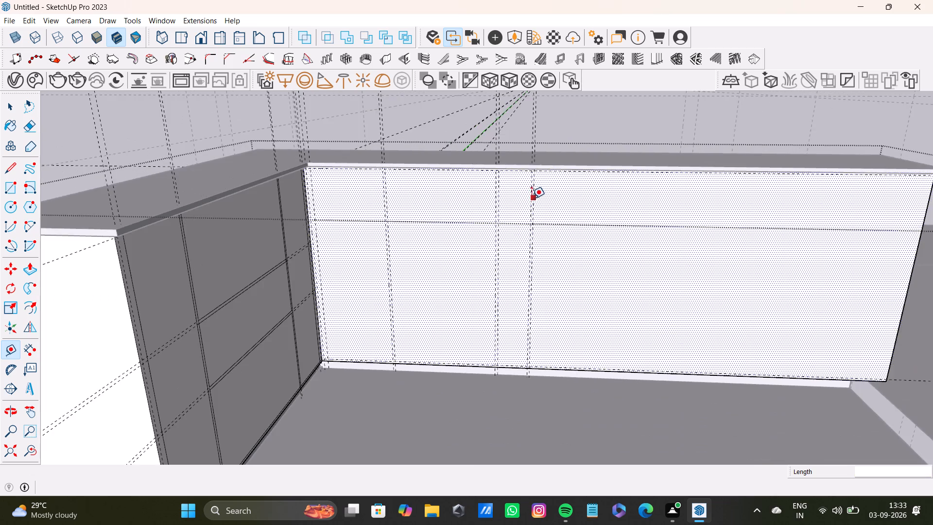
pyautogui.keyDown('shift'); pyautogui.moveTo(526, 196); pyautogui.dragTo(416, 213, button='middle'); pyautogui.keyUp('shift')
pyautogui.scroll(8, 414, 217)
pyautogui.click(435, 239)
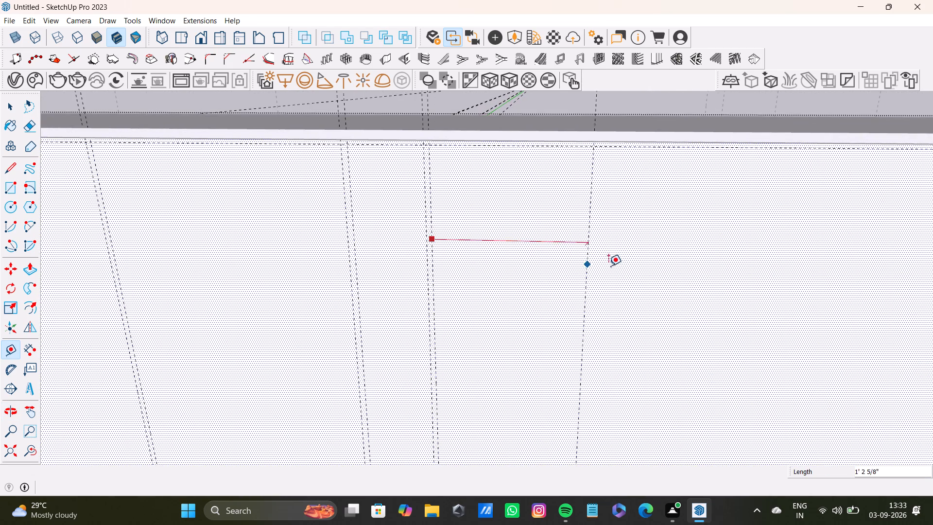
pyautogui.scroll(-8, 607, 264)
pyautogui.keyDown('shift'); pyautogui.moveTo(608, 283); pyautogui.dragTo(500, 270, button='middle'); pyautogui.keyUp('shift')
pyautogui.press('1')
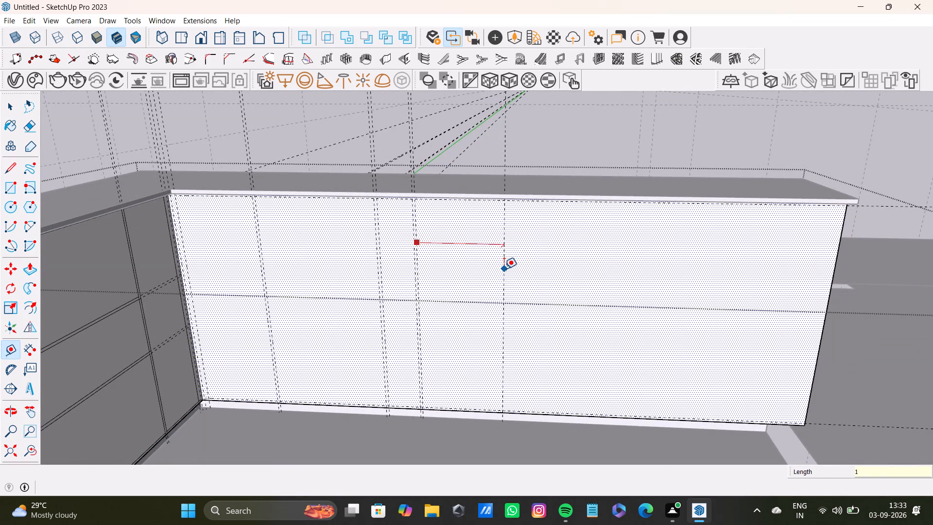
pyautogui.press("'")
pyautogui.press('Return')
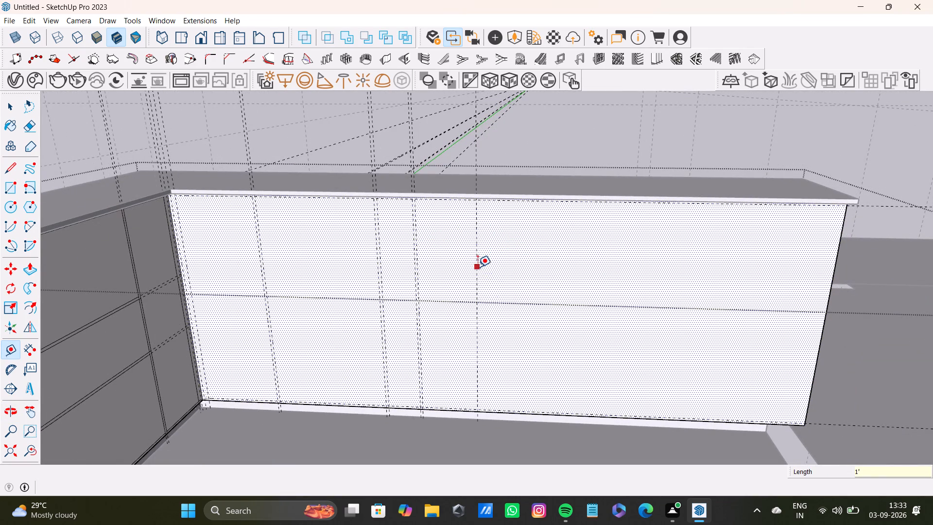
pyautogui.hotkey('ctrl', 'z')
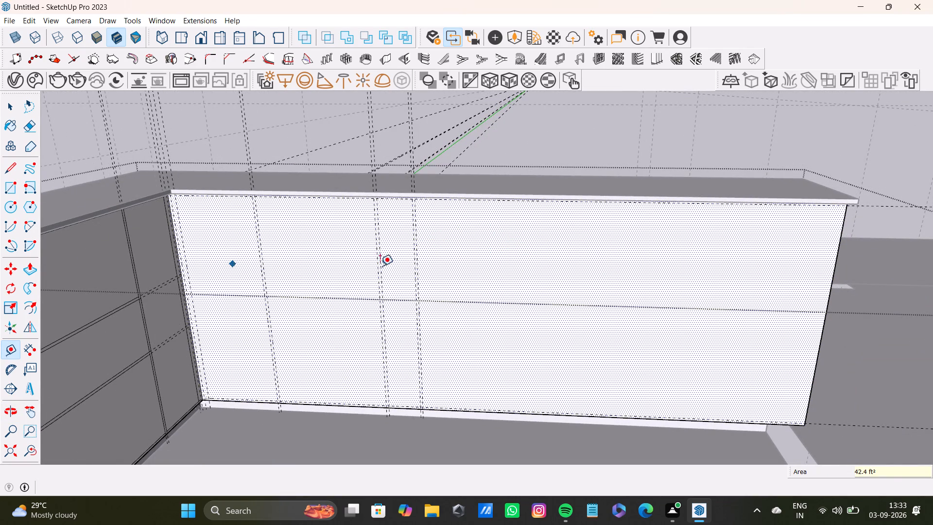
# Place a vertical guide 1'6" beyond the newest panel-gap pair, and a second one 0.5" past it.
pyautogui.scroll(7, 405, 263)
pyautogui.moveTo(428, 280); pyautogui.dragTo(437, 282)
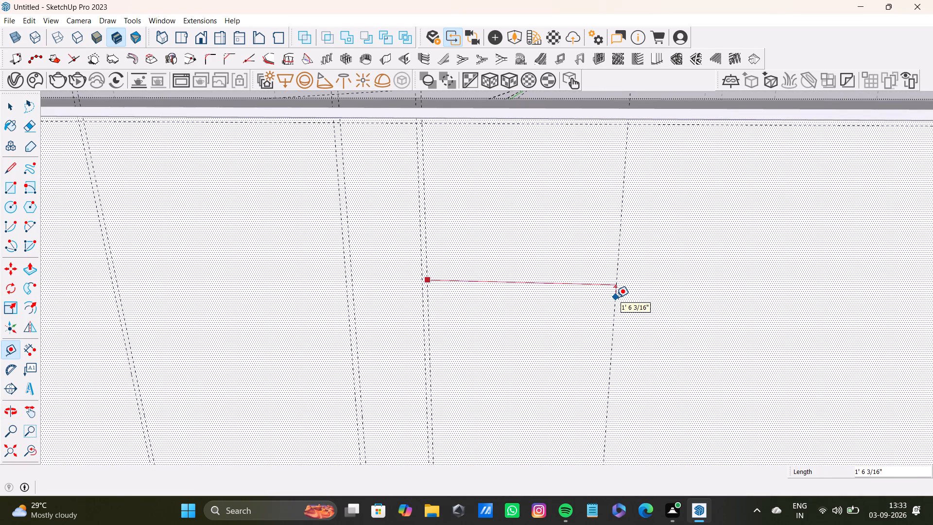
pyautogui.write("1'6")
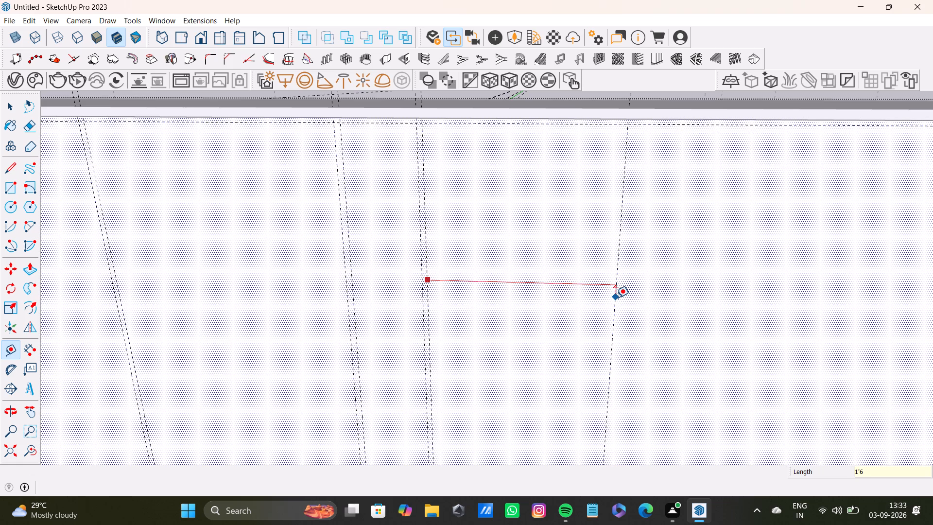
pyautogui.hotkey('shift', '"')
pyautogui.press('Return')
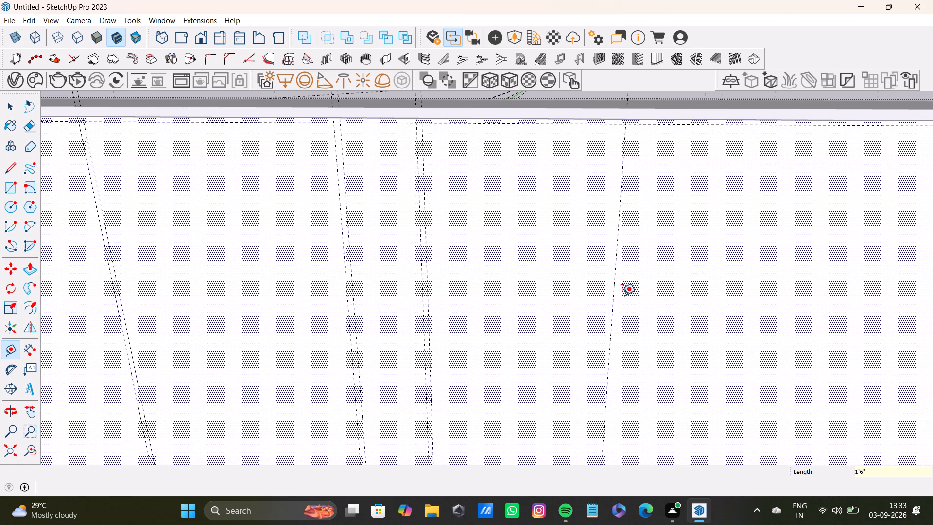
pyautogui.scroll(-7, 396, 273)
pyautogui.keyDown('shift'); pyautogui.moveTo(413, 297); pyautogui.dragTo(351, 294, button='middle'); pyautogui.keyUp('shift')
pyautogui.scroll(4, 419, 290)
pyautogui.click(468, 311)
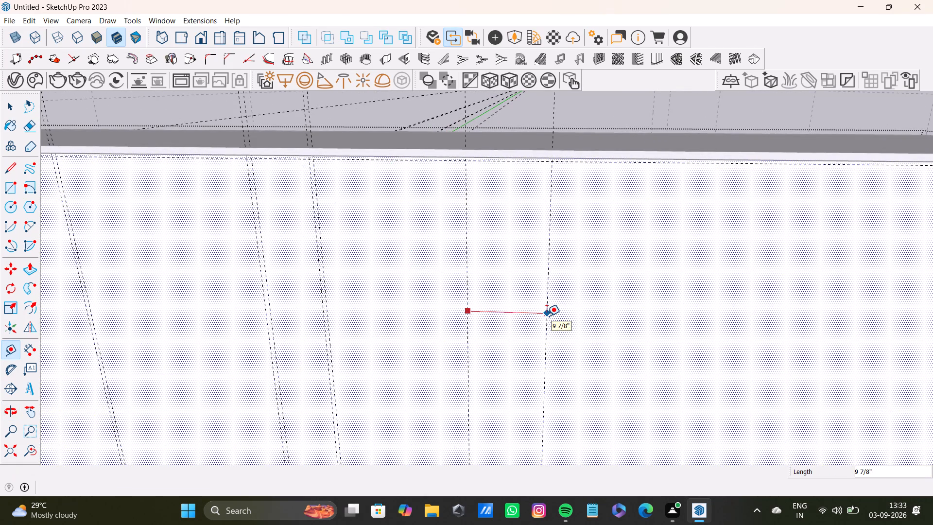
pyautogui.write('0.5')
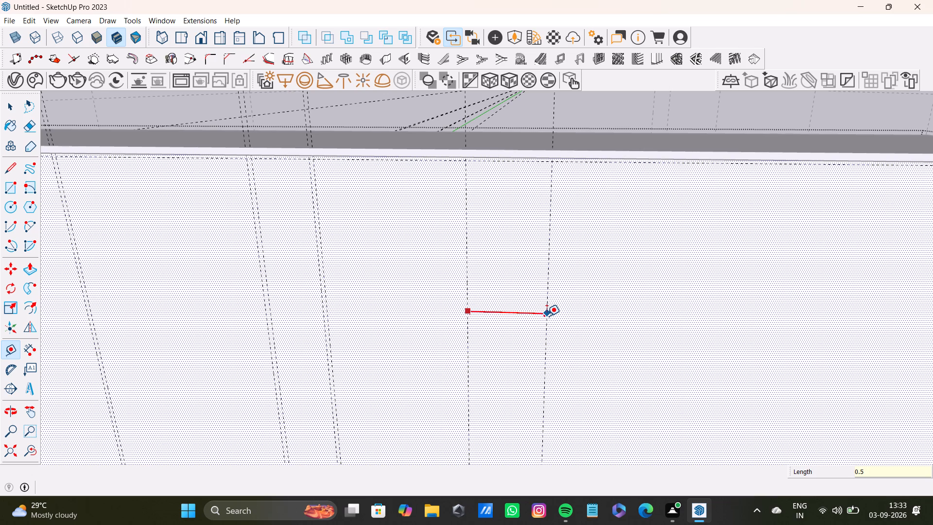
pyautogui.hotkey('shift', '"')
pyautogui.press('Return')
# Place a vertical guide 2' beyond the latest panel-gap pair on the long-leg face, and a second one 0.5" past it.
pyautogui.scroll(-7, 384, 289)
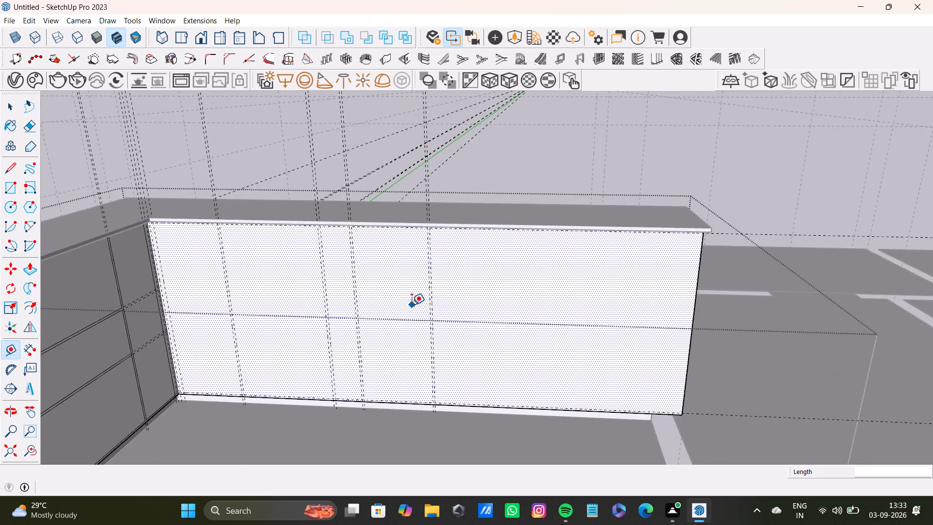
pyautogui.scroll(10, 412, 305)
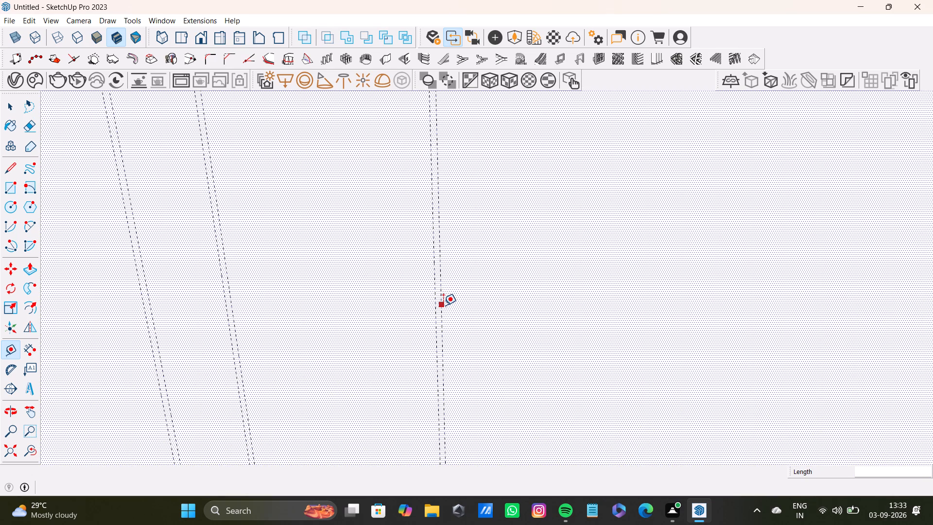
pyautogui.click(443, 305)
pyautogui.write("2'")
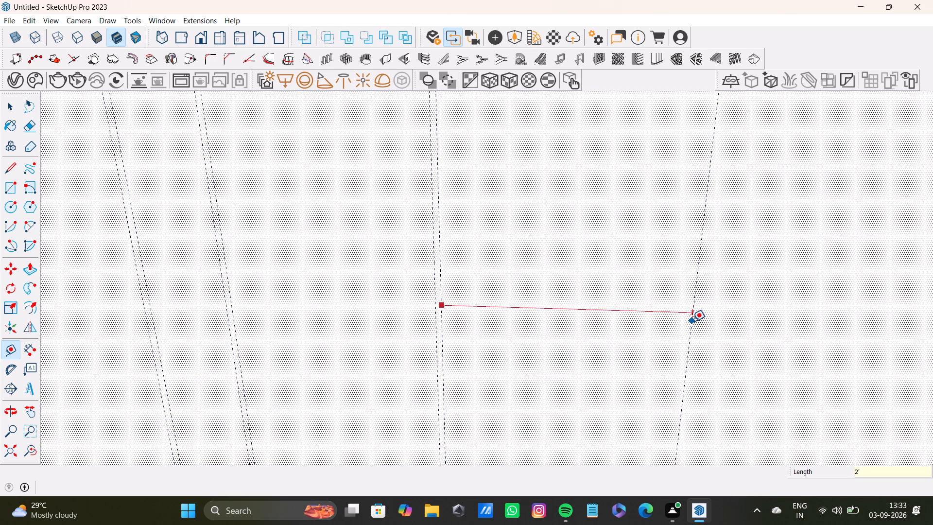
pyautogui.press('Return')
pyautogui.scroll(-9, 571, 312)
pyautogui.keyDown('shift'); pyautogui.moveTo(565, 322); pyautogui.dragTo(441, 343, button='middle'); pyautogui.keyUp('shift')
pyautogui.scroll(4, 488, 325)
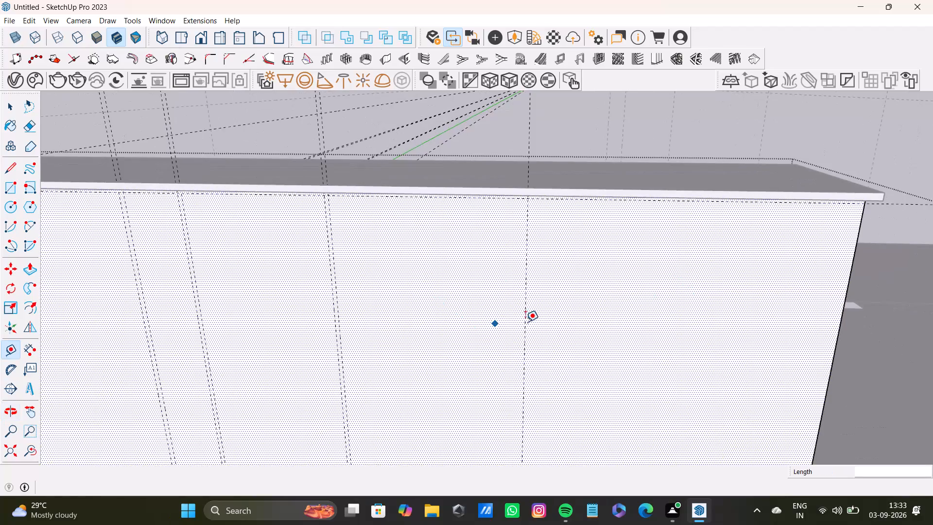
pyautogui.click(525, 338)
pyautogui.write('0.5"')
pyautogui.press('Return')
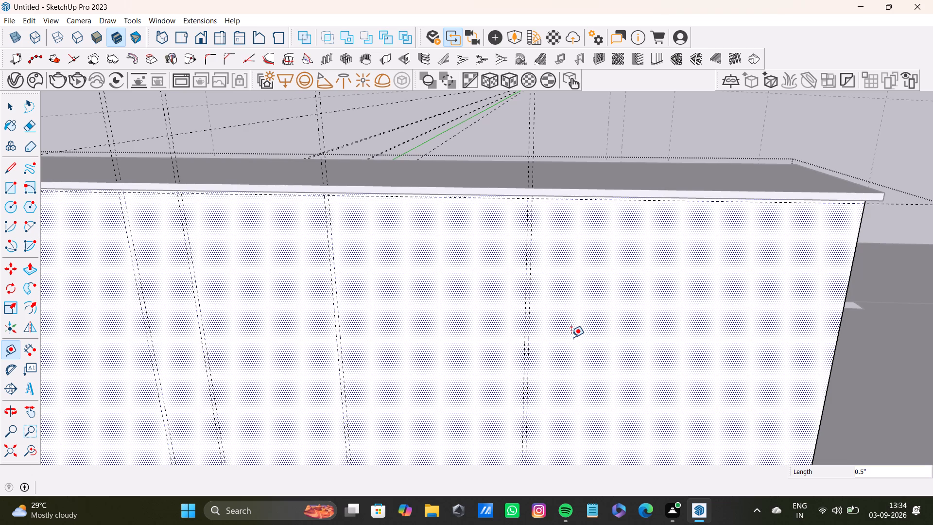
# Place a vertical guide 7" beyond the last panel-gap pair, and a second one 0.5" past it.
pyautogui.scroll(-4, 411, 275)
pyautogui.moveTo(415, 301); pyautogui.dragTo(416, 340, button='middle')
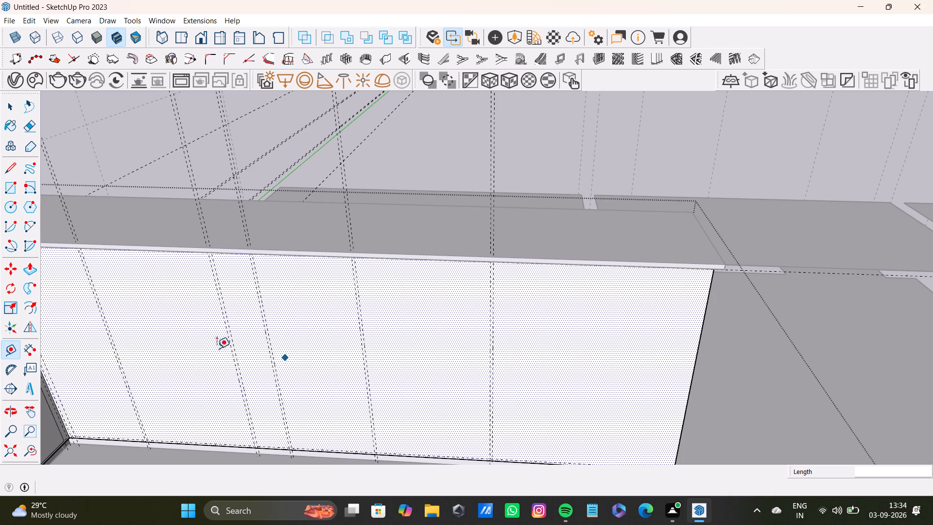
pyautogui.scroll(7, 500, 376)
pyautogui.click(487, 388)
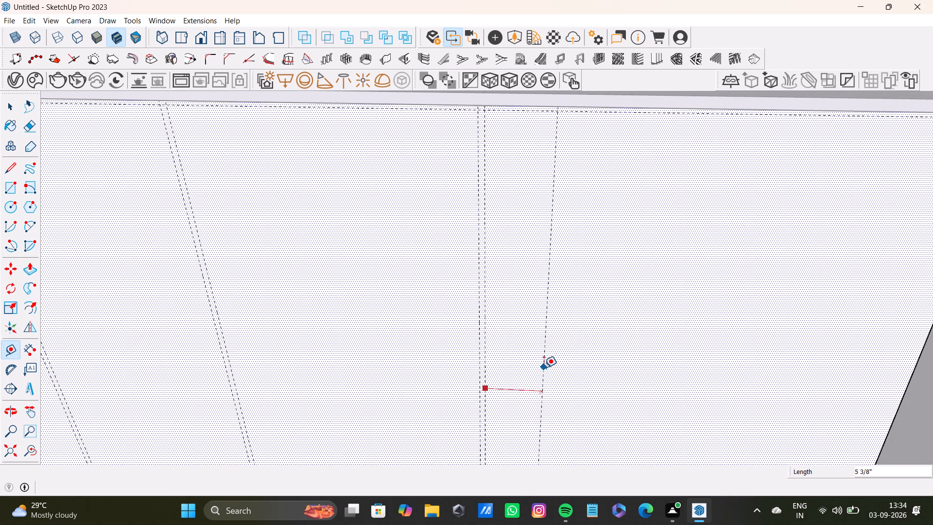
pyautogui.press('7')
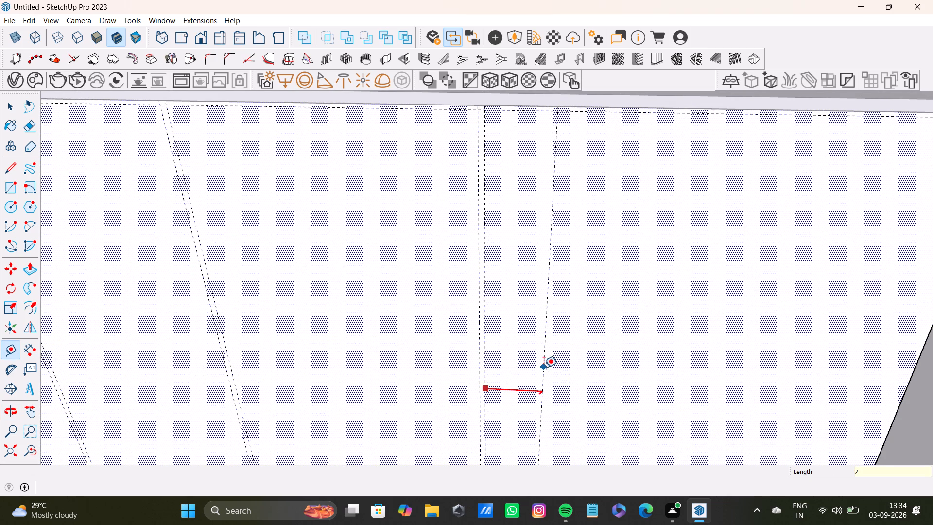
pyautogui.hotkey('shift', '"')
pyautogui.press('Return')
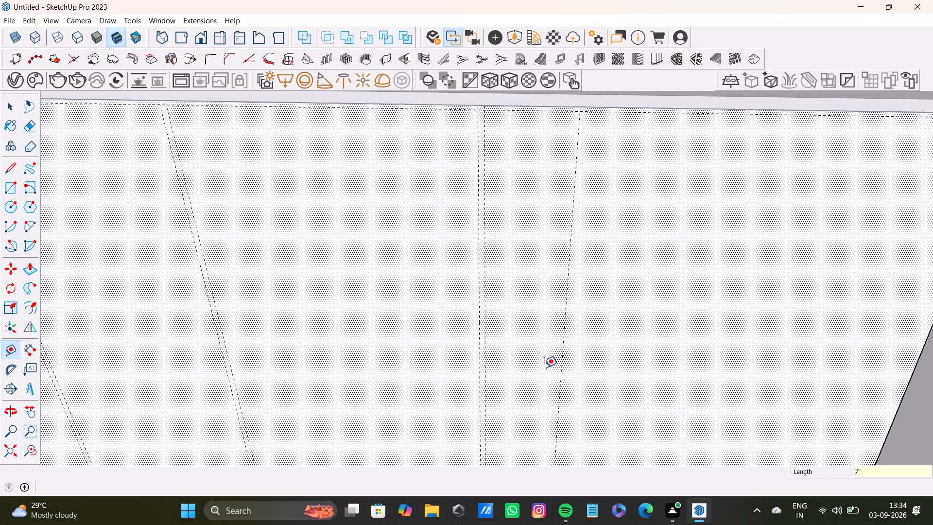
pyautogui.click(562, 382)
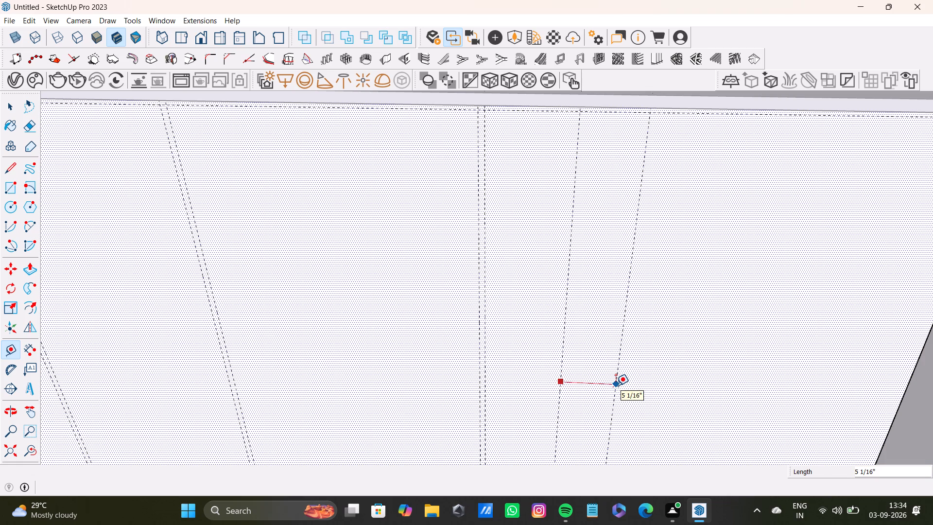
pyautogui.write('0.5')
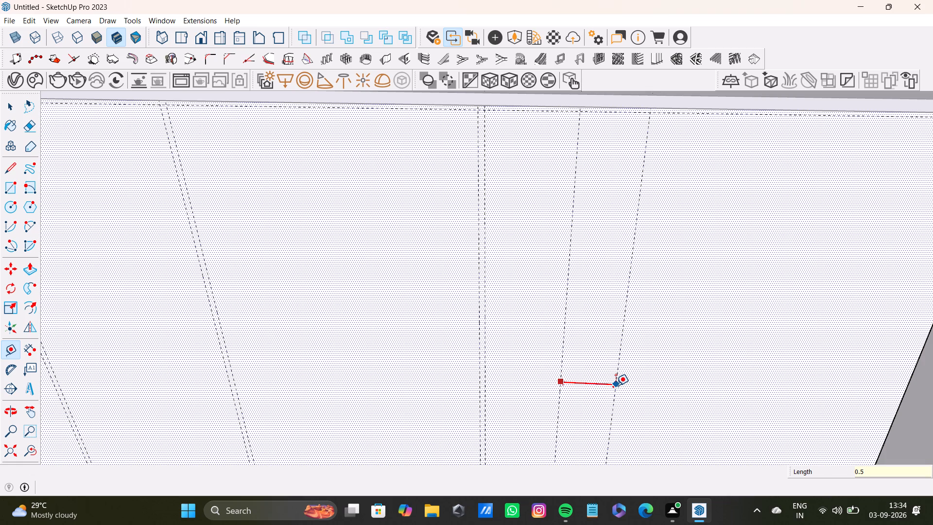
pyautogui.hotkey('shift', '"')
pyautogui.press('Return')
# Place a vertical guide 1'6" beyond the last panel-gap pair, towards the free end of the long-leg face.
pyautogui.scroll(-9, 500, 209)
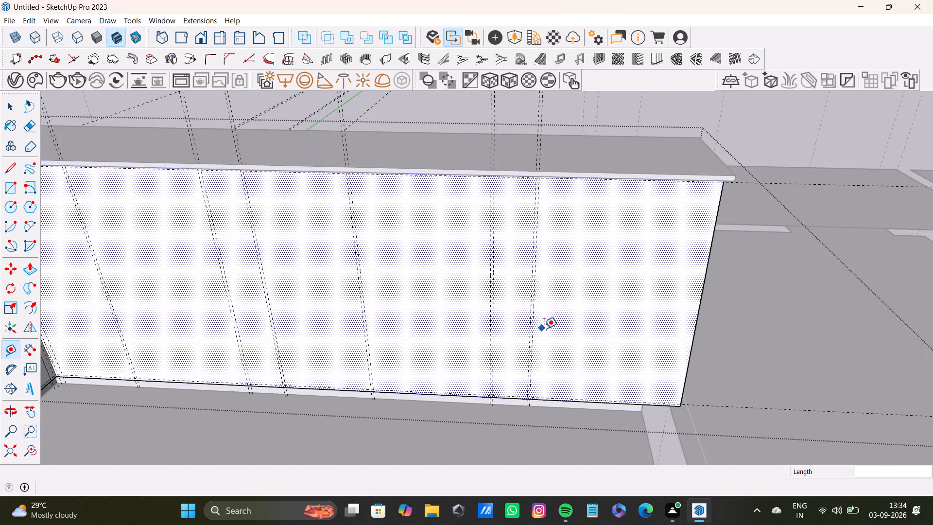
pyautogui.moveTo(535, 320); pyautogui.dragTo(527, 269, button='middle')
pyautogui.scroll(7, 533, 266)
pyautogui.click(522, 298)
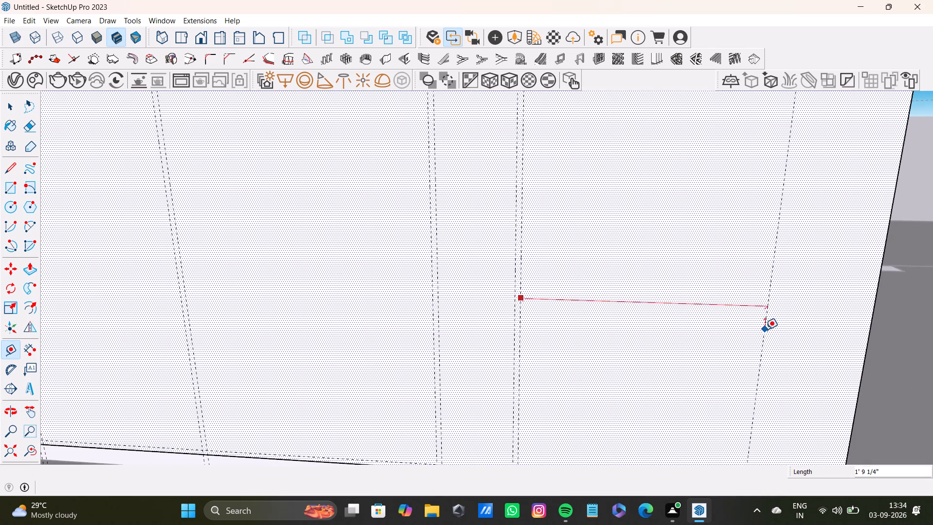
pyautogui.press('1')
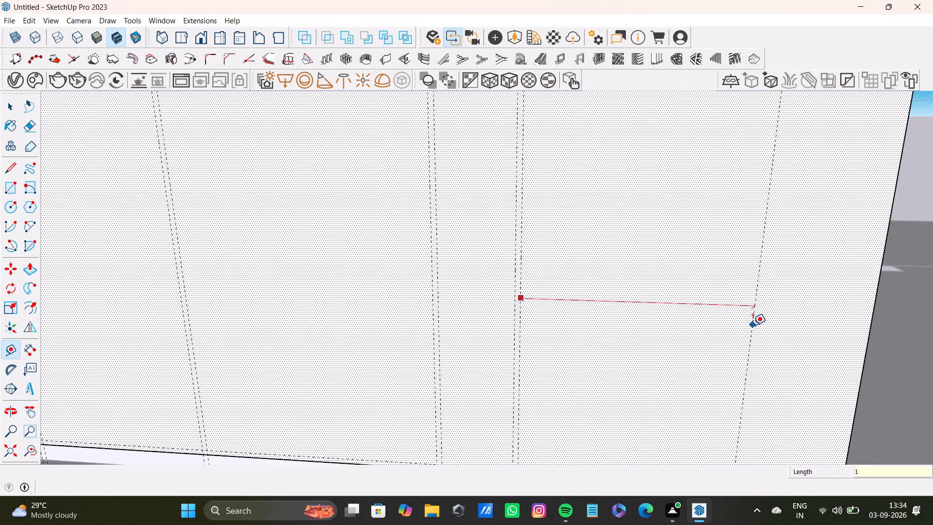
pyautogui.write("'6")
pyautogui.hotkey('shift', '"')
pyautogui.press('Return')
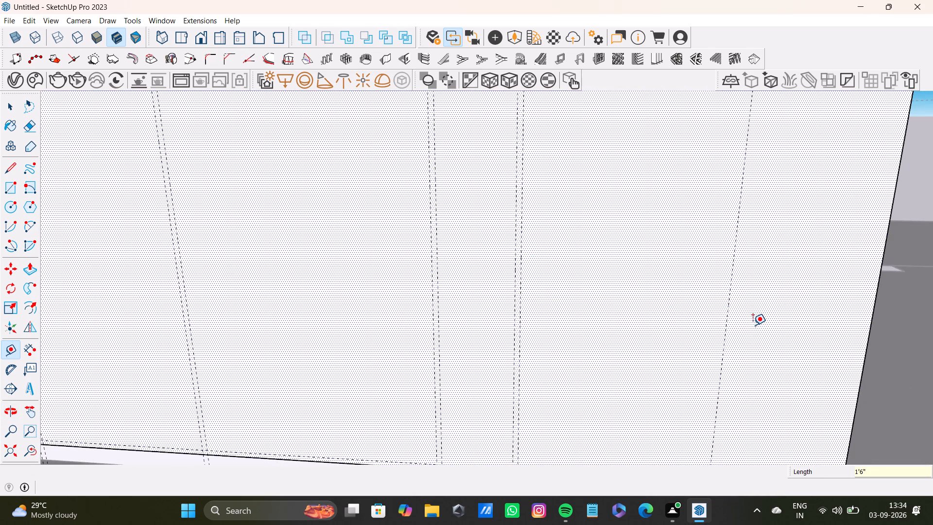
pyautogui.scroll(-7, 482, 191)
pyautogui.moveTo(524, 228); pyautogui.dragTo(527, 279, button='middle')
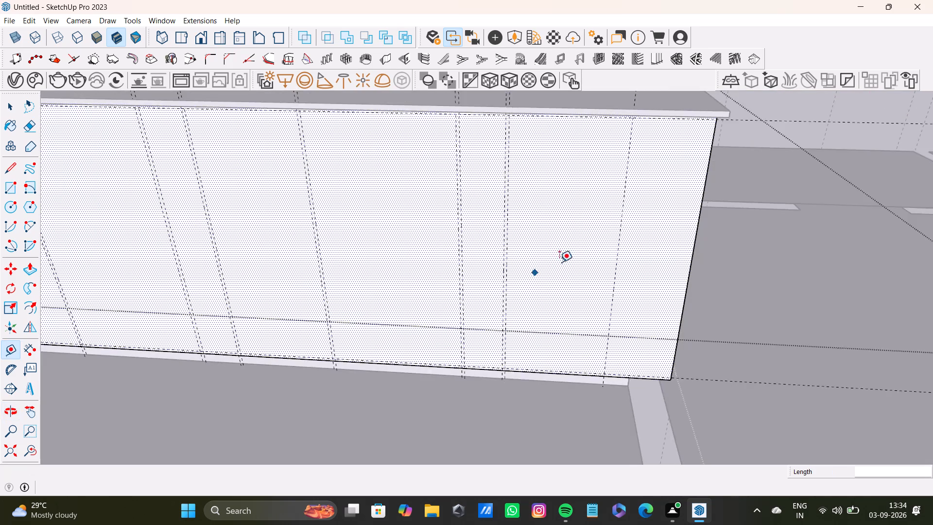
# Place a vertical guide 0.5" past the newest single guide on the long-leg face to complete the panel-gap pair.
pyautogui.scroll(4, 596, 247)
pyautogui.click(626, 267)
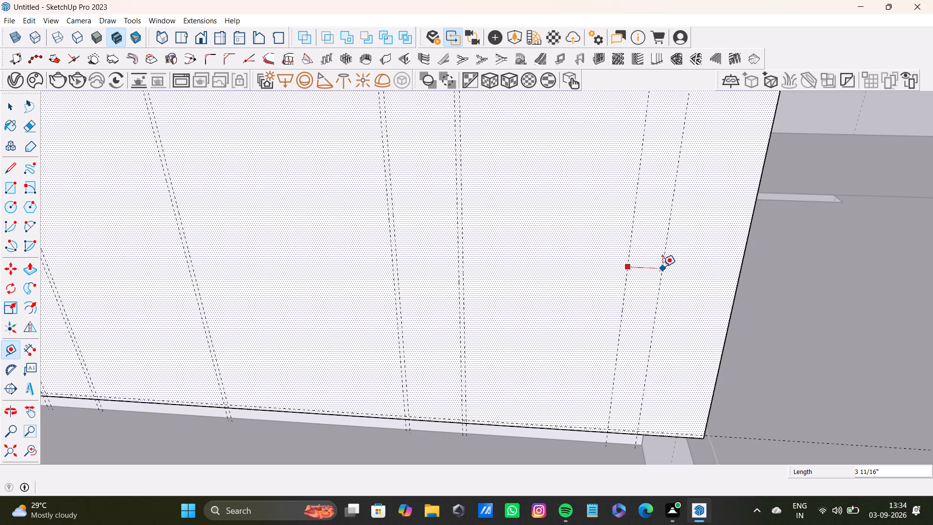
pyautogui.write('0.5')
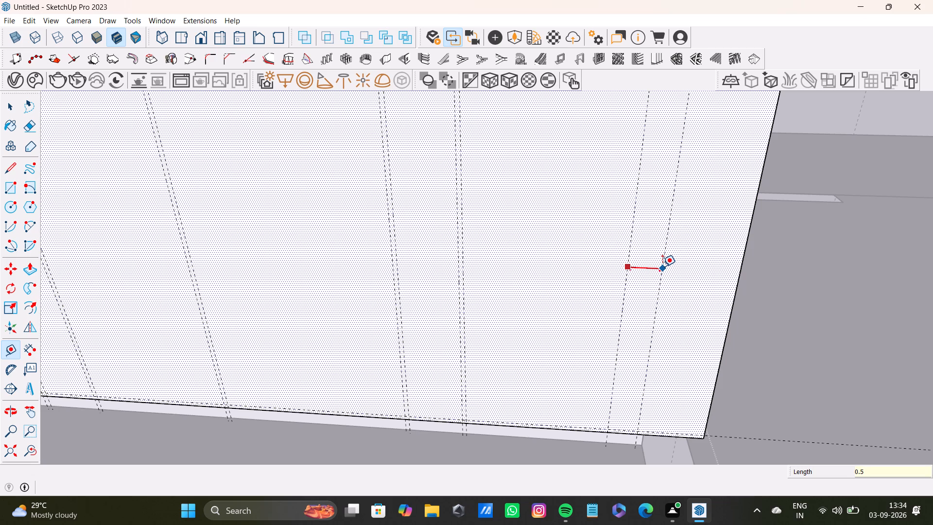
pyautogui.hotkey('shift', '"')
pyautogui.press('Return')
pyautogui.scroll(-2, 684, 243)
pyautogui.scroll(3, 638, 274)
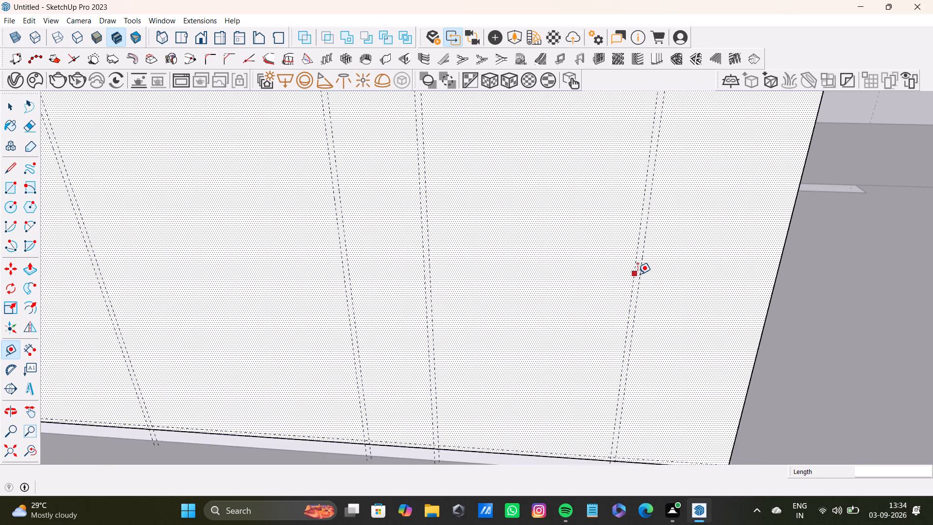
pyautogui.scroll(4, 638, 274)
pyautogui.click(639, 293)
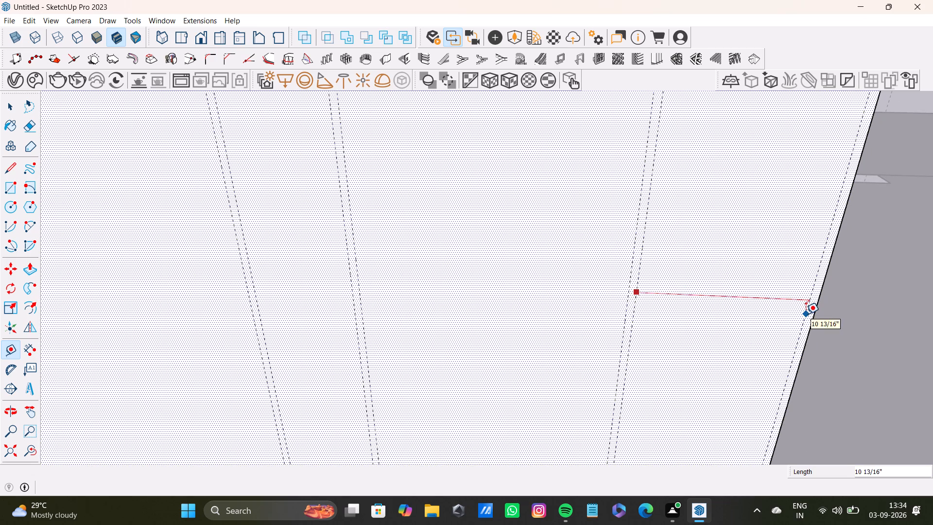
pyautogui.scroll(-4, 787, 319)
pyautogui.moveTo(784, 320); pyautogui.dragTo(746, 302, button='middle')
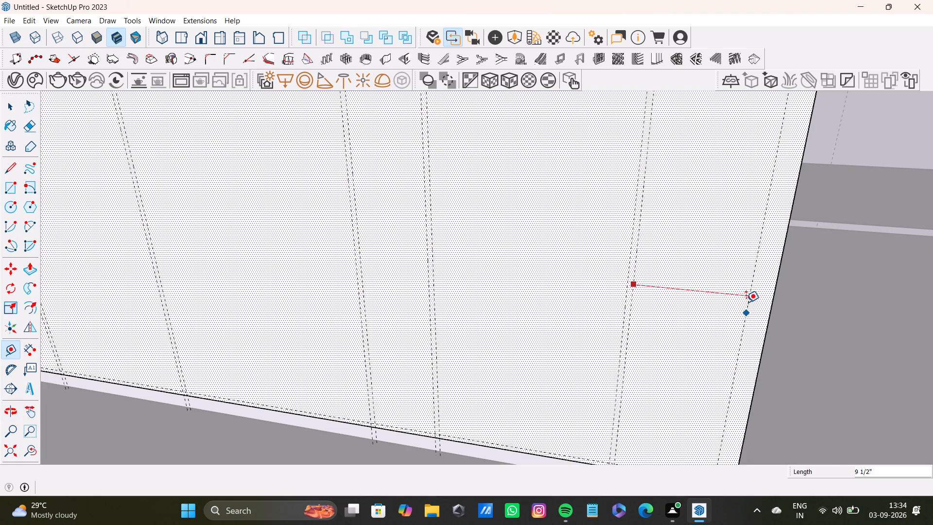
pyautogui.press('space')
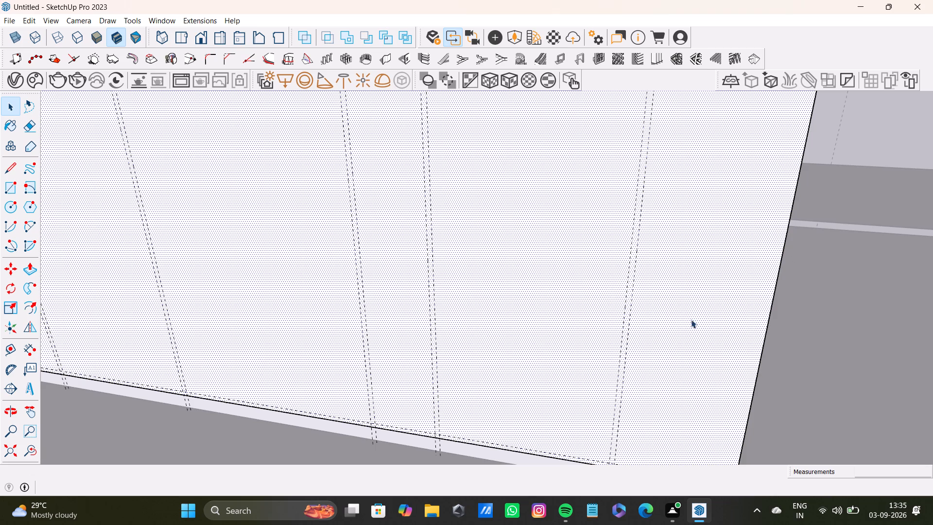
# Place a vertical guide 0.5" inside the long-leg face's free-end edge.
pyautogui.press('t')
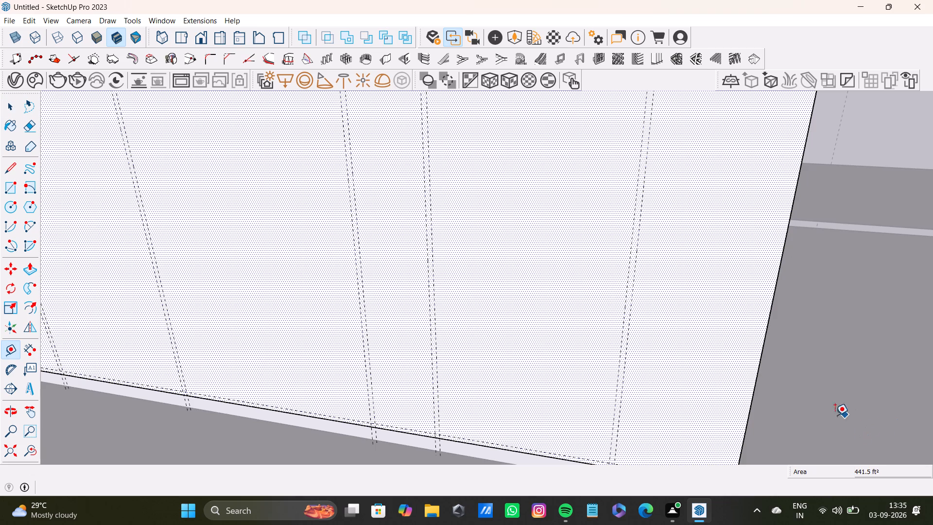
pyautogui.click(750, 413)
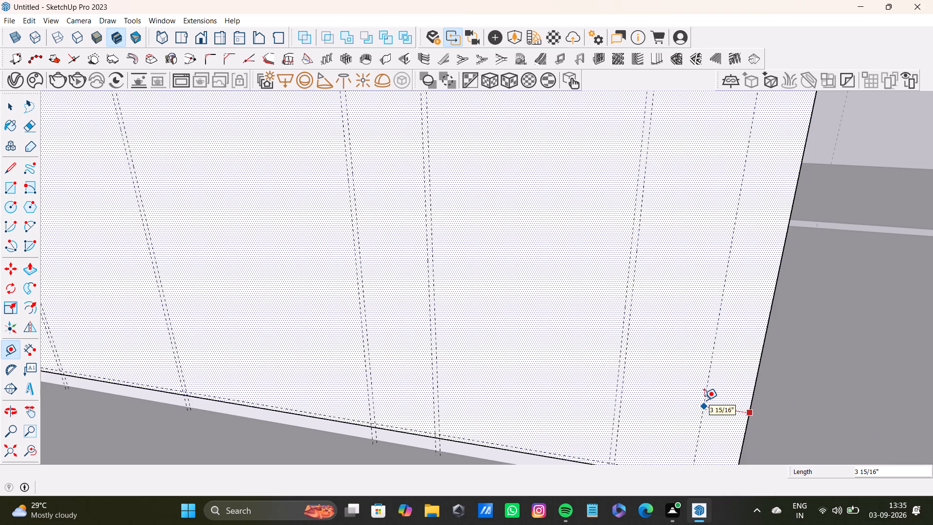
pyautogui.write('0.5')
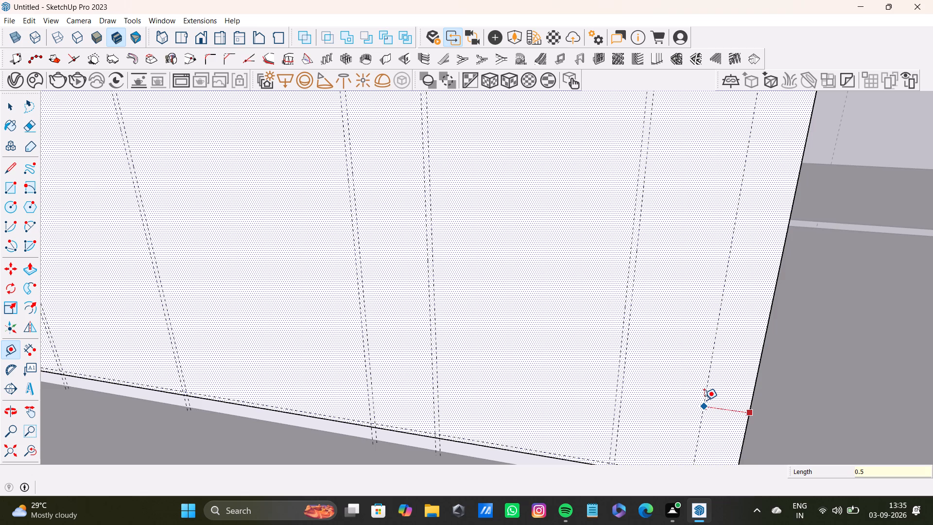
pyautogui.hotkey('shift', '"')
pyautogui.press('Return')
# Draw the first panel rectangle at the inner corner of the long-leg face, snapped to the guides, about 1'4" wide by 3'9 13/16" high.
pyautogui.scroll(-2, 536, 235)
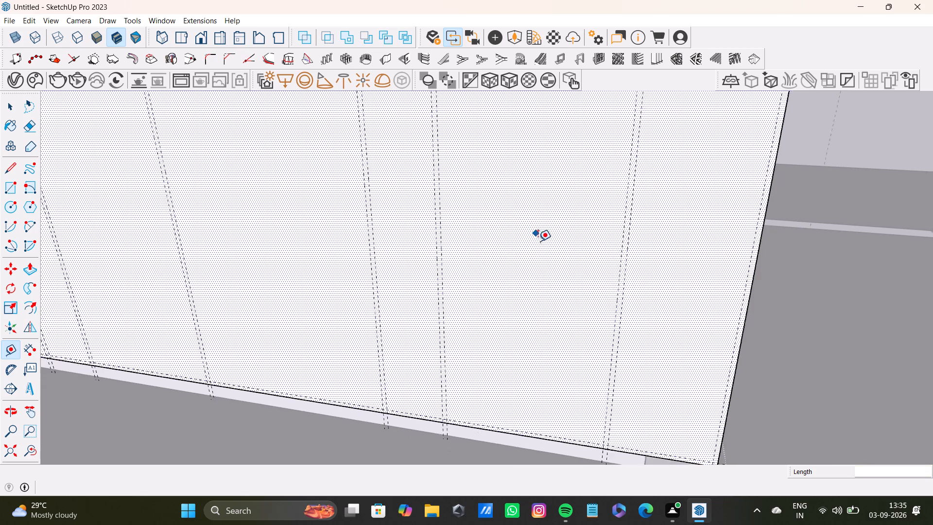
pyautogui.scroll(-7, 538, 241)
pyautogui.moveTo(537, 272); pyautogui.dragTo(583, 297, button='middle')
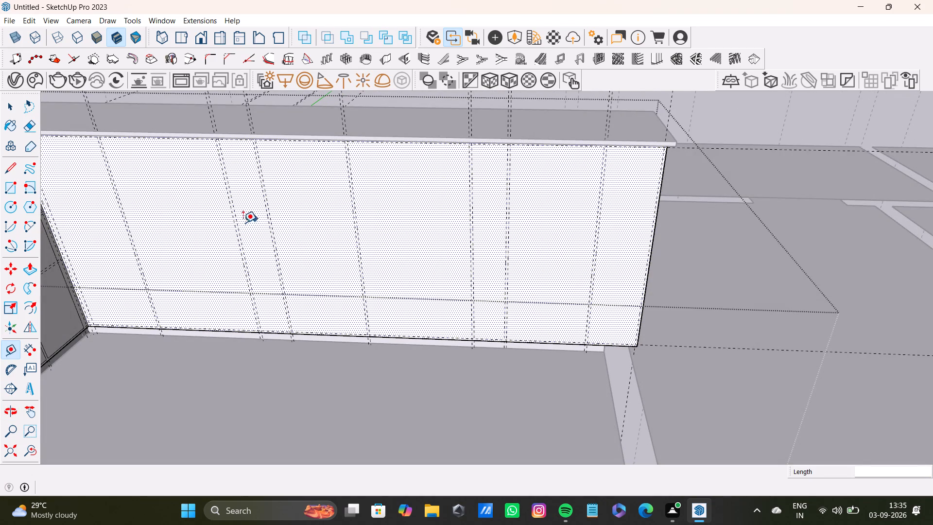
pyautogui.keyDown('shift'); pyautogui.moveTo(234, 228); pyautogui.dragTo(401, 280, button='middle'); pyautogui.keyUp('shift')
pyautogui.scroll(3, 246, 232)
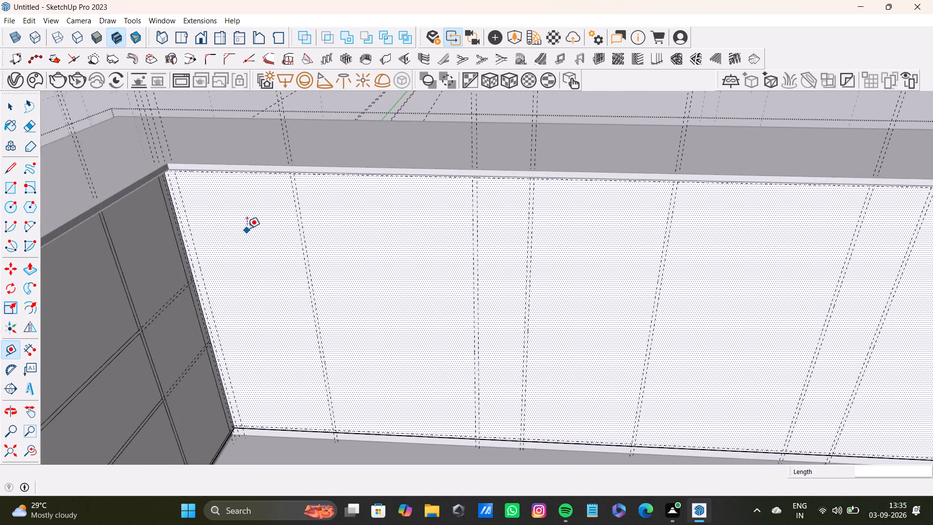
pyautogui.scroll(4, 247, 228)
pyautogui.moveTo(230, 223); pyautogui.dragTo(223, 185, button='middle')
pyautogui.click(10, 188)
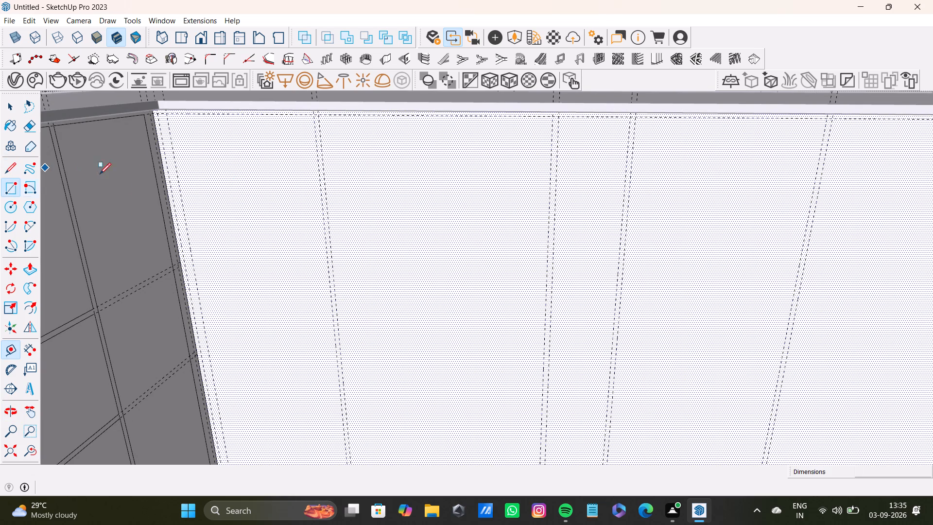
pyautogui.scroll(4, 159, 153)
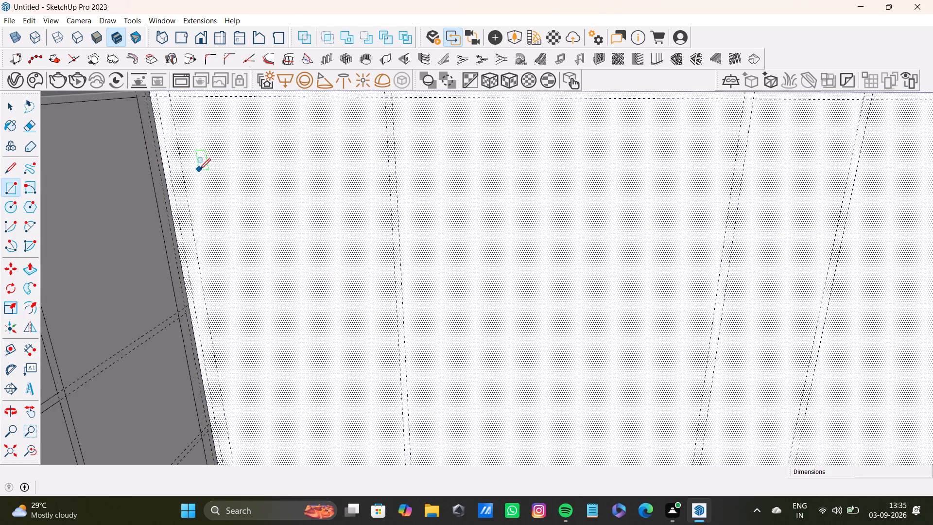
pyautogui.moveTo(199, 170); pyautogui.dragTo(196, 250, button='middle')
pyautogui.moveTo(209, 258); pyautogui.dragTo(209, 201, button='middle')
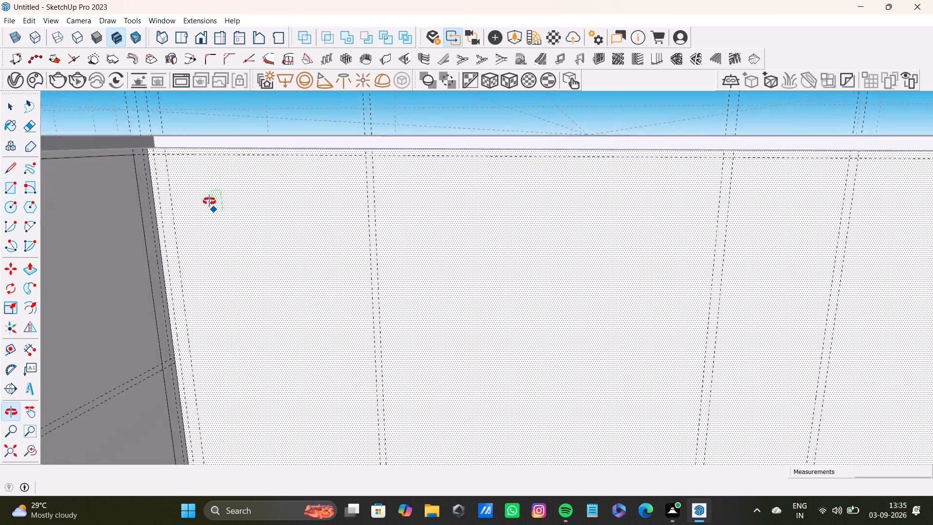
pyautogui.moveTo(209, 201); pyautogui.dragTo(209, 200, button='middle')
pyautogui.scroll(7, 184, 160)
pyautogui.click(160, 141)
pyautogui.scroll(-3, 285, 289)
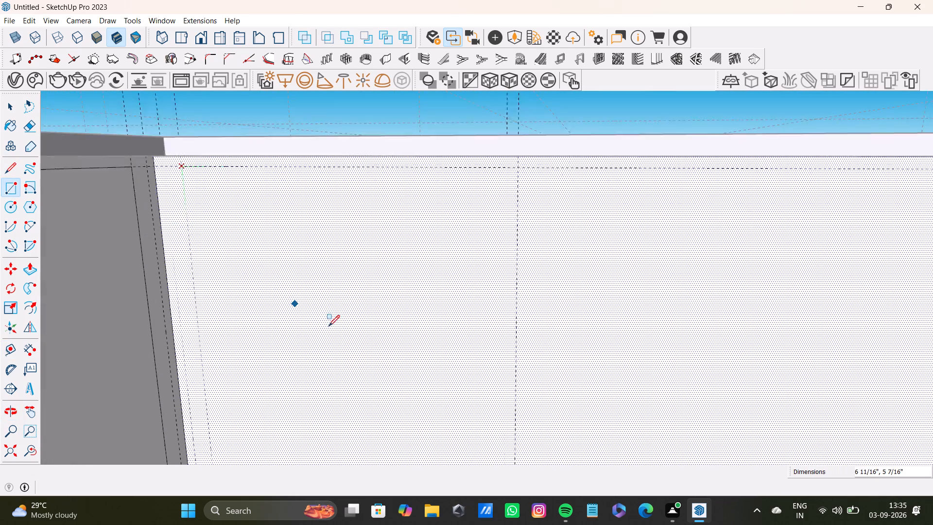
pyautogui.scroll(-4, 328, 326)
pyautogui.moveTo(335, 341); pyautogui.dragTo(281, 138, button='middle')
pyautogui.scroll(-7, 314, 323)
pyautogui.moveTo(331, 408); pyautogui.dragTo(331, 425, button='middle')
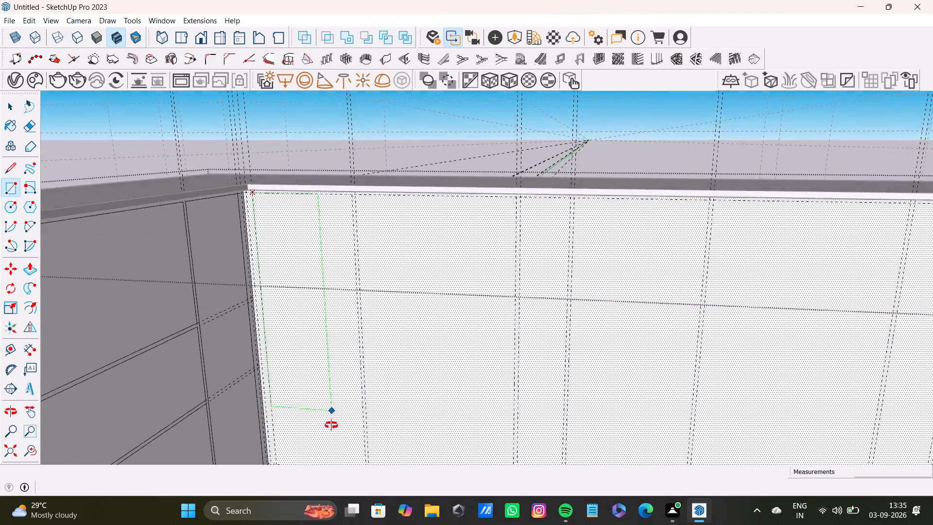
pyautogui.moveTo(331, 425); pyautogui.dragTo(346, 320, button='middle')
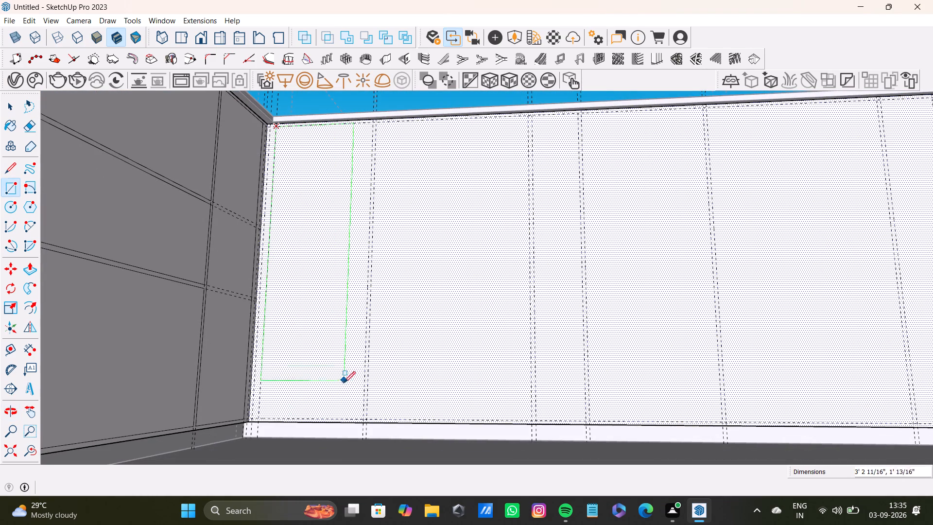
pyautogui.moveTo(352, 401); pyautogui.dragTo(350, 412, button='middle')
pyautogui.scroll(4, 358, 416)
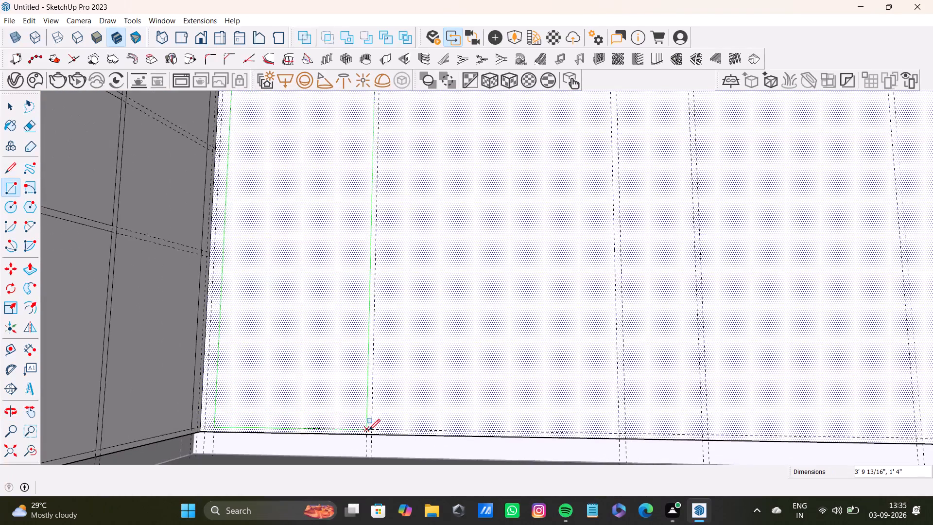
pyautogui.click(369, 429)
# Draw the second panel rectangle between the next guides on the long-leg face, about 2' wide and as high as the first.
pyautogui.scroll(-4, 319, 351)
pyautogui.moveTo(328, 295); pyautogui.dragTo(311, 394, button='middle')
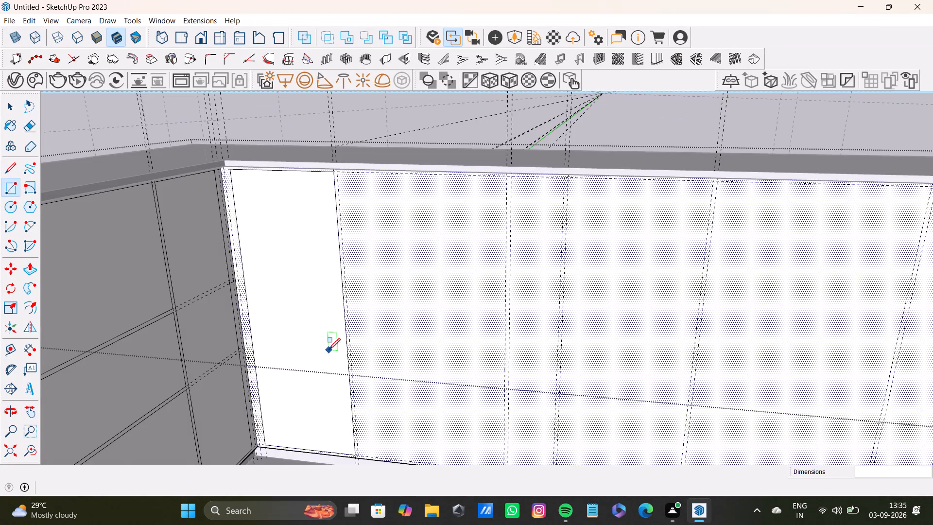
pyautogui.keyDown('shift'); pyautogui.moveTo(329, 349); pyautogui.dragTo(263, 373, button='middle'); pyautogui.keyUp('shift')
pyautogui.scroll(8, 283, 229)
pyautogui.click(255, 180)
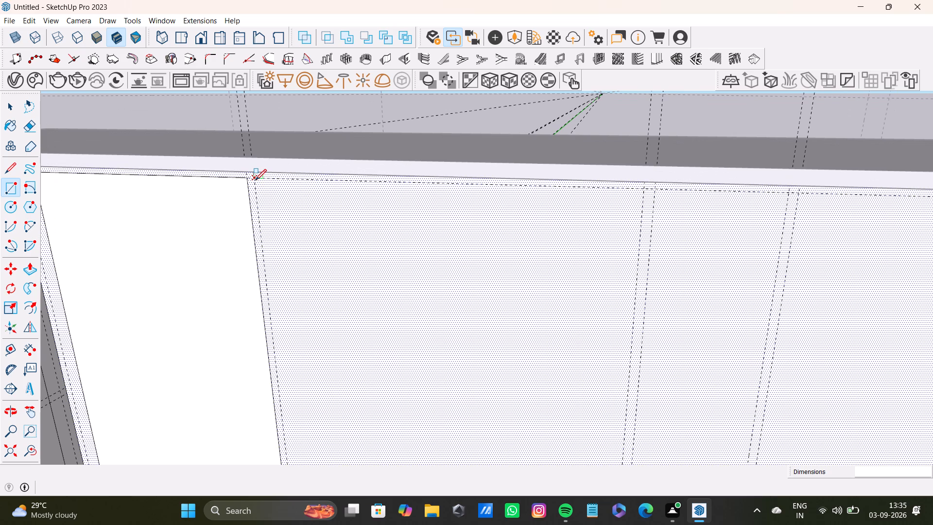
pyautogui.scroll(-7, 436, 366)
pyautogui.keyDown('shift'); pyautogui.moveTo(450, 381); pyautogui.dragTo(428, 241, button='middle'); pyautogui.keyUp('shift')
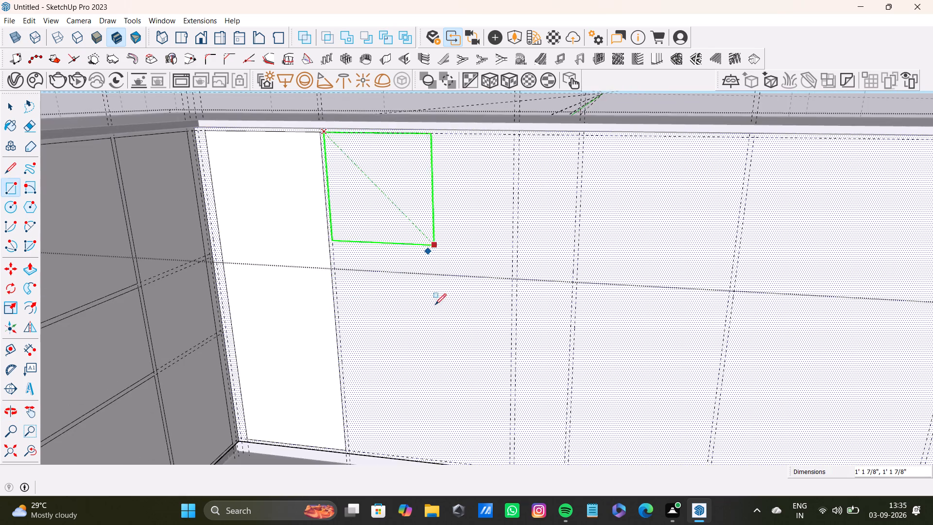
pyautogui.scroll(-3, 455, 380)
pyautogui.moveTo(459, 388); pyautogui.dragTo(447, 341, button='middle')
pyautogui.scroll(6, 465, 392)
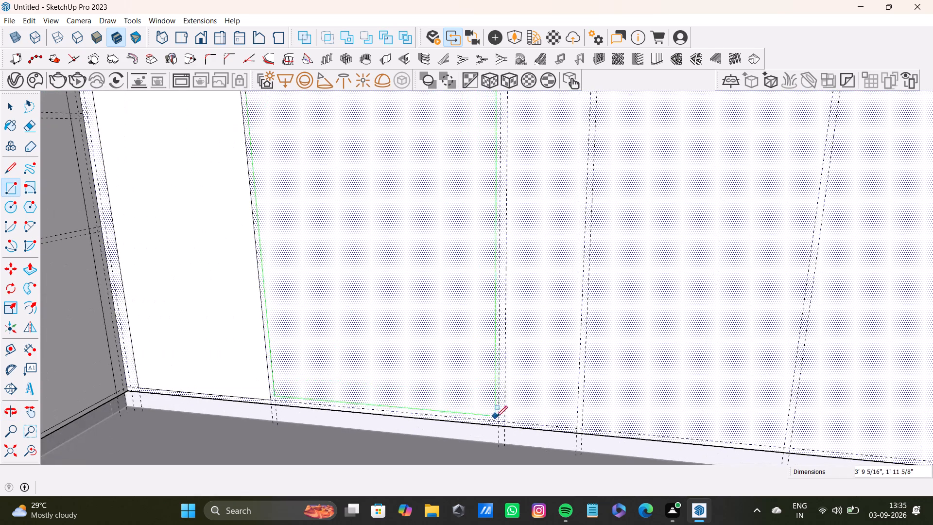
pyautogui.click(499, 421)
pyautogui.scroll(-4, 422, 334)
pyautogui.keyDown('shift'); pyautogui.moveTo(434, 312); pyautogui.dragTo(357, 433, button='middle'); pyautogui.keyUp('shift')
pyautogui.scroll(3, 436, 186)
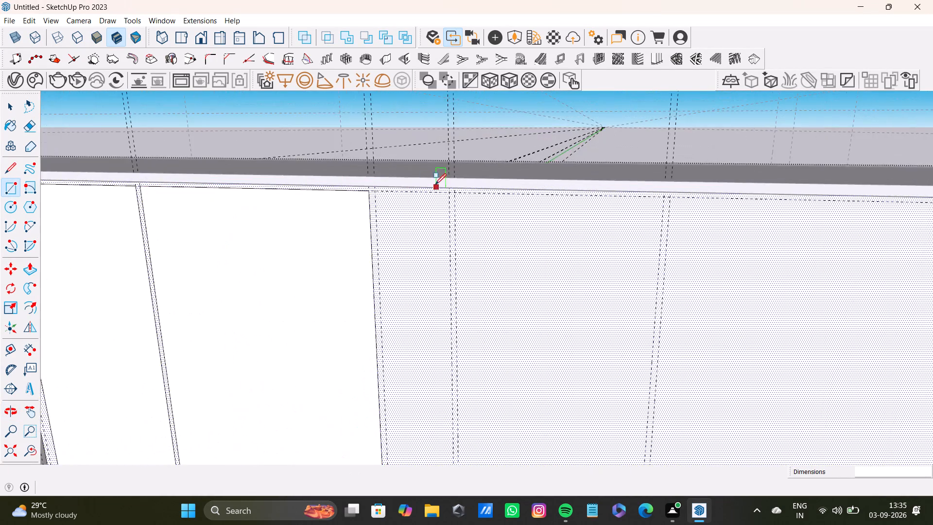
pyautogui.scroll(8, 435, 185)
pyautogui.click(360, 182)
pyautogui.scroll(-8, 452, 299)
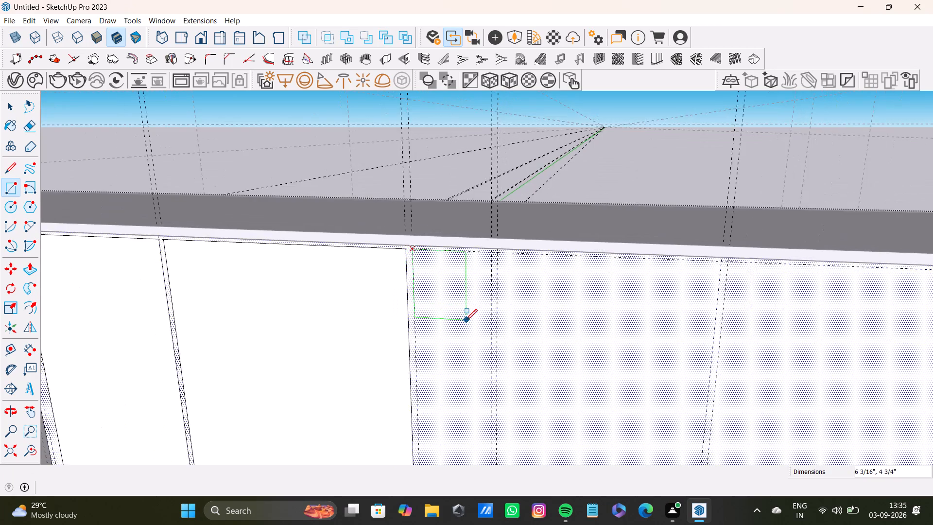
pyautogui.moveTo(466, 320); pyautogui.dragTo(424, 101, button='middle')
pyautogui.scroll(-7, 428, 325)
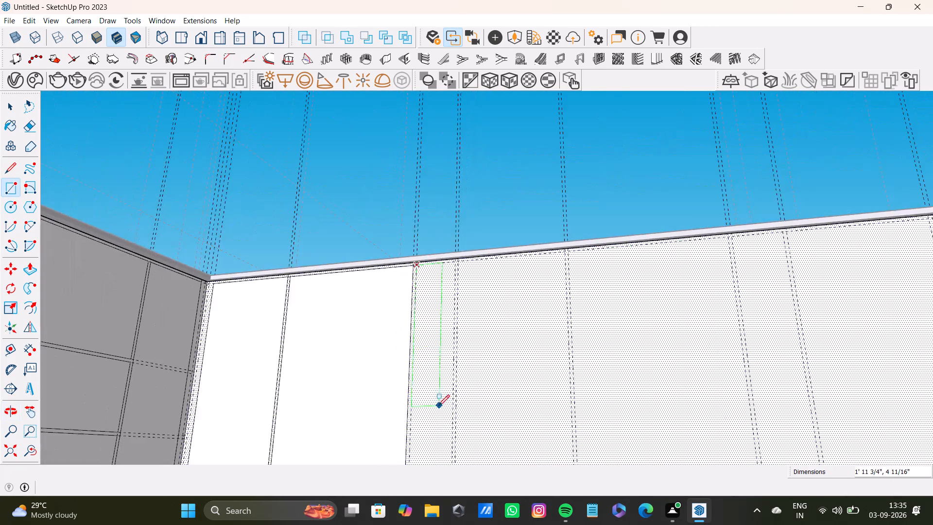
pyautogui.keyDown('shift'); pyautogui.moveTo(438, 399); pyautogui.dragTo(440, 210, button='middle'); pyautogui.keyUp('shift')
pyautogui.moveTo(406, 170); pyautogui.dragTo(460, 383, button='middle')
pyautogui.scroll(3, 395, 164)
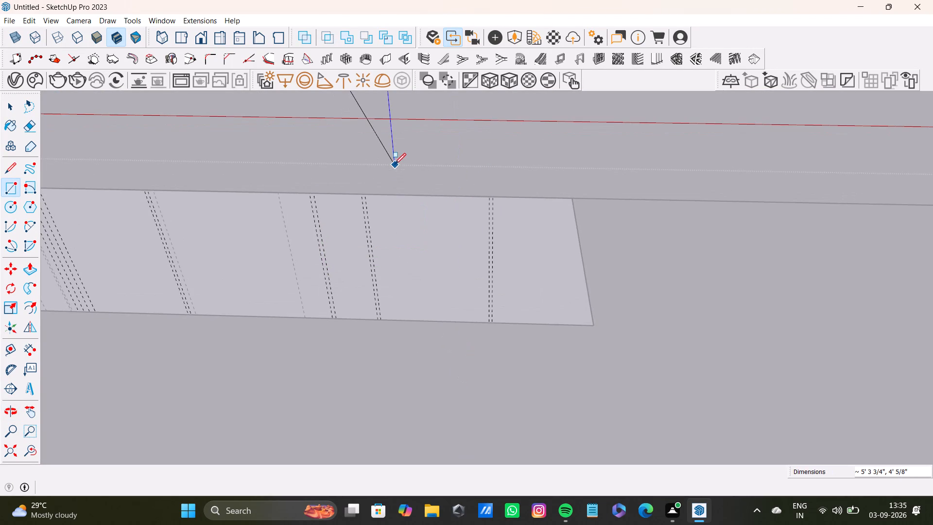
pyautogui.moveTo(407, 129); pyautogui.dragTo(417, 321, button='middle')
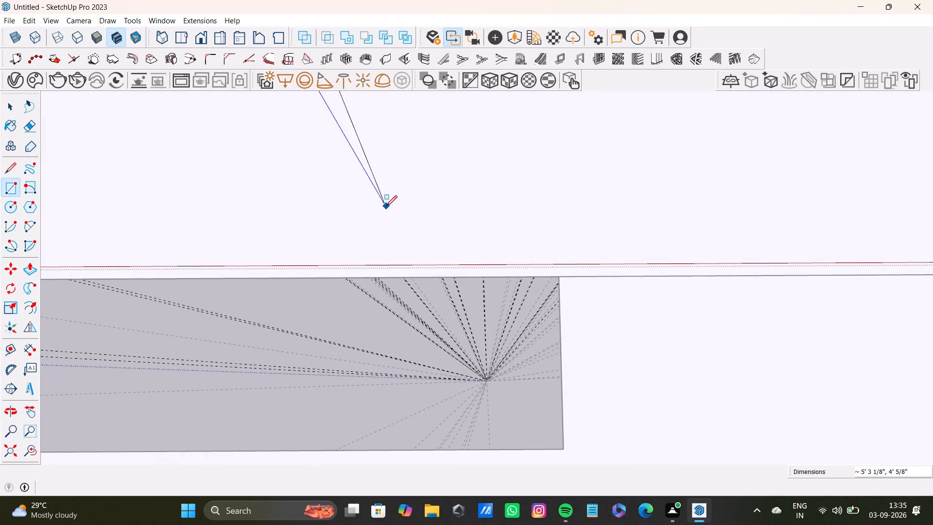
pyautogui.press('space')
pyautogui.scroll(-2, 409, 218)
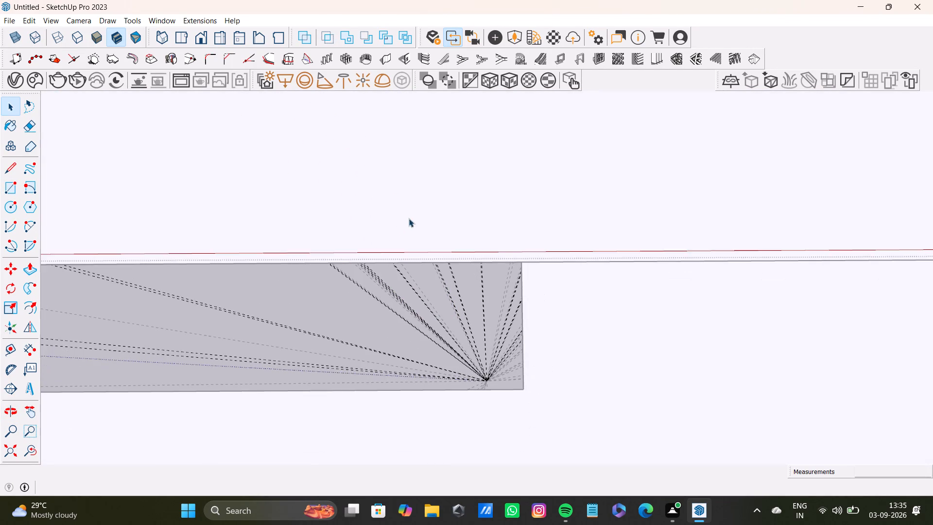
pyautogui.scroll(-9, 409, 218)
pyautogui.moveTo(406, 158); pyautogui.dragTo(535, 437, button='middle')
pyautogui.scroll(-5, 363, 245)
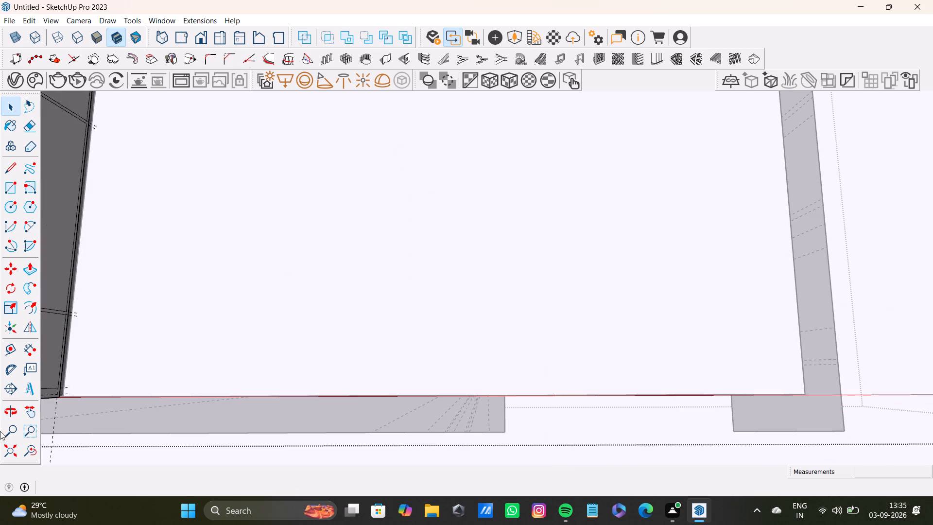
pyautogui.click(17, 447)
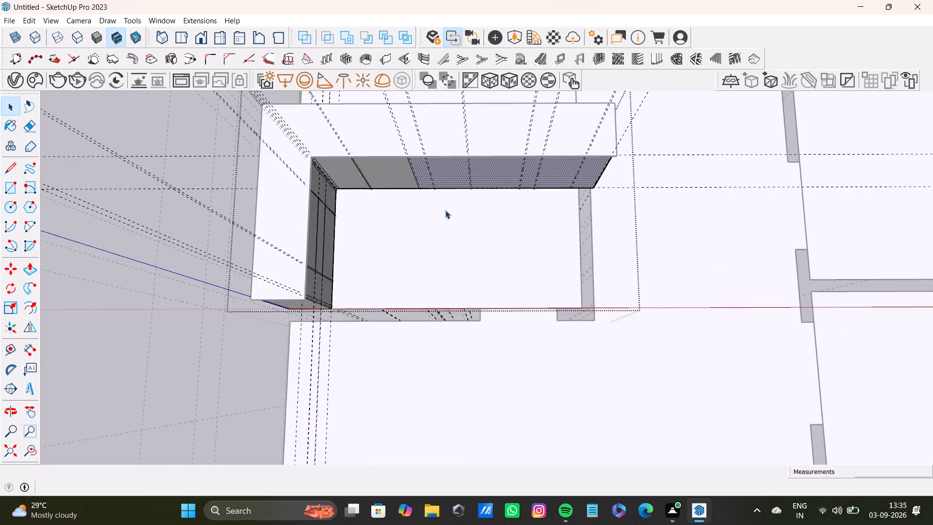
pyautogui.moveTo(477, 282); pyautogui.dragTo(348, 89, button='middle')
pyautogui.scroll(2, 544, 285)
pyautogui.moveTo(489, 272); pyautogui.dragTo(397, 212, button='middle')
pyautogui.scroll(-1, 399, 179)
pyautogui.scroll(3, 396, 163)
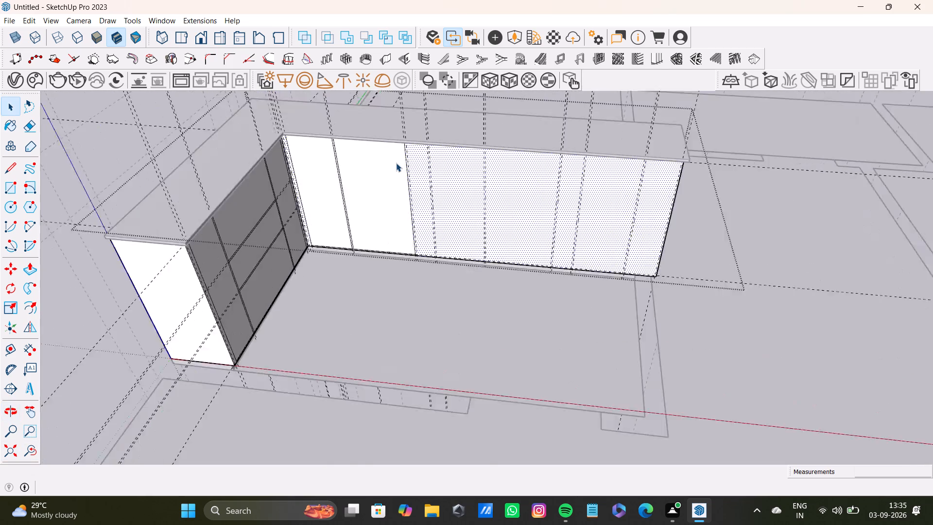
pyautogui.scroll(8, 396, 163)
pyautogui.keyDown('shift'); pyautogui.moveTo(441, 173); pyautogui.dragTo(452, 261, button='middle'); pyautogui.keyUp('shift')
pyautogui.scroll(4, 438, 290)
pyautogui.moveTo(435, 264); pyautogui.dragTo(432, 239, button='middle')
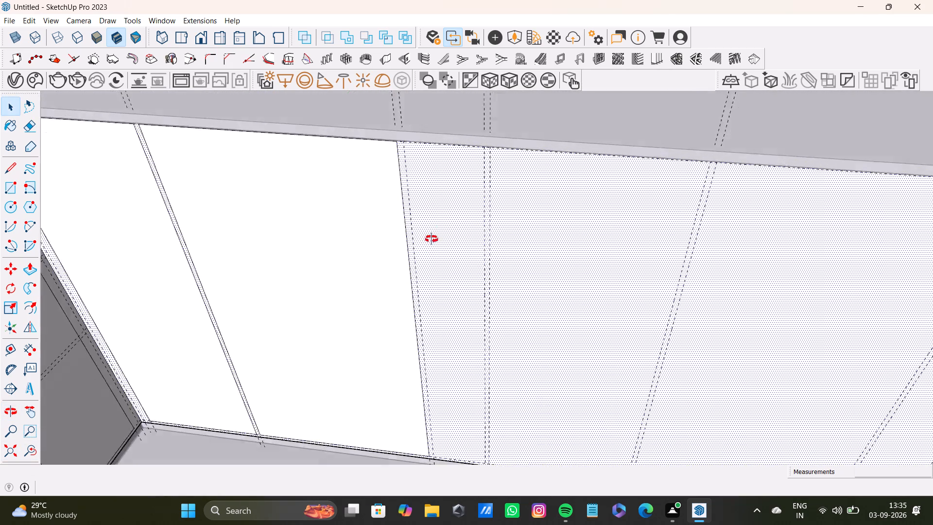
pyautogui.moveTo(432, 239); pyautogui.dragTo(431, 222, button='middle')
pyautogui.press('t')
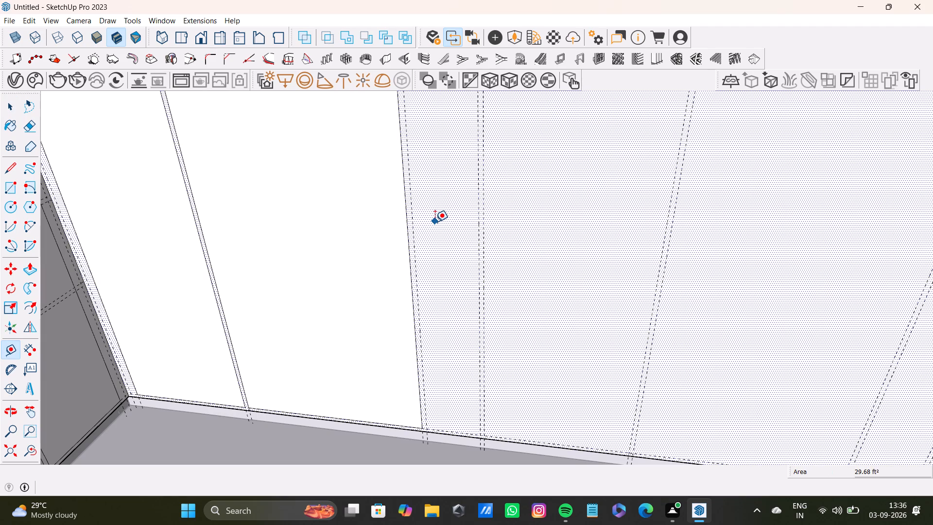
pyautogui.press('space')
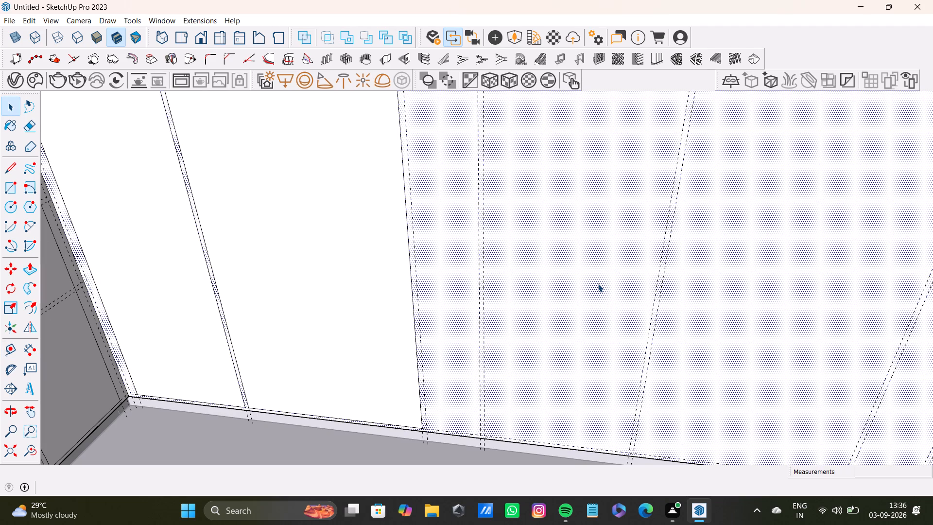
# Draw the third panel rectangle between the next guides on the long-leg face, about 7" wide by 3'9 13/16" high.
pyautogui.press('r')
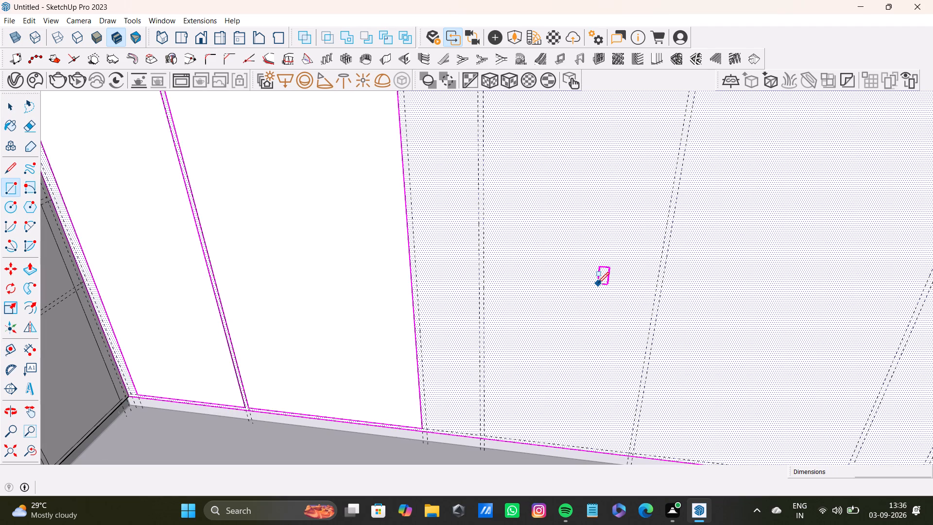
pyautogui.scroll(-3, 460, 195)
pyautogui.keyDown('shift'); pyautogui.moveTo(450, 203); pyautogui.dragTo(422, 341, button='middle'); pyautogui.keyUp('shift')
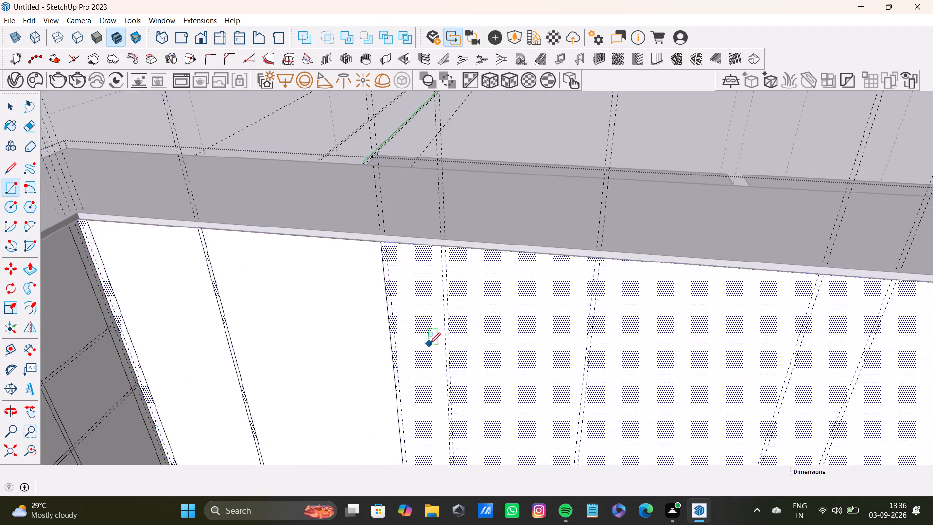
pyautogui.moveTo(430, 344); pyautogui.dragTo(434, 268, button='middle')
pyautogui.scroll(7, 412, 209)
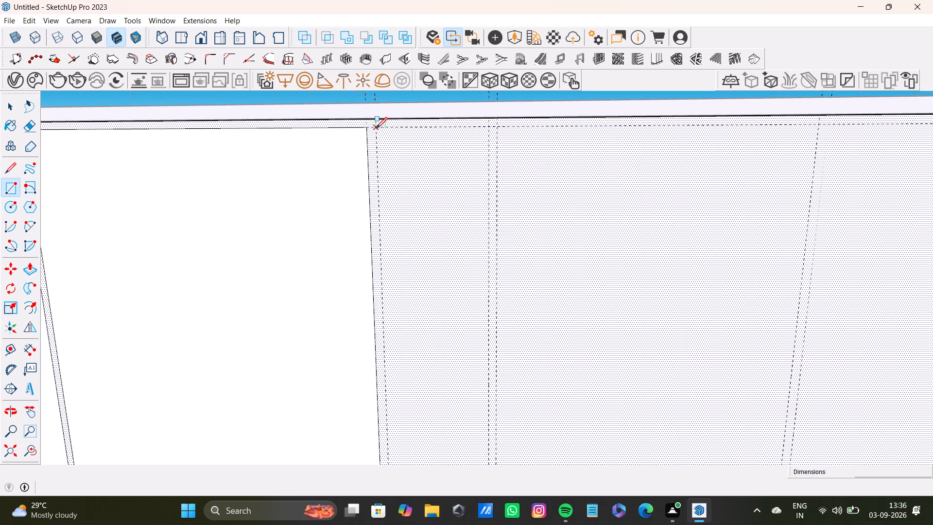
pyautogui.click(376, 128)
pyautogui.scroll(-6, 479, 347)
pyautogui.moveTo(481, 363); pyautogui.dragTo(468, 210, button='middle')
pyautogui.scroll(-2, 458, 390)
pyautogui.click(469, 443)
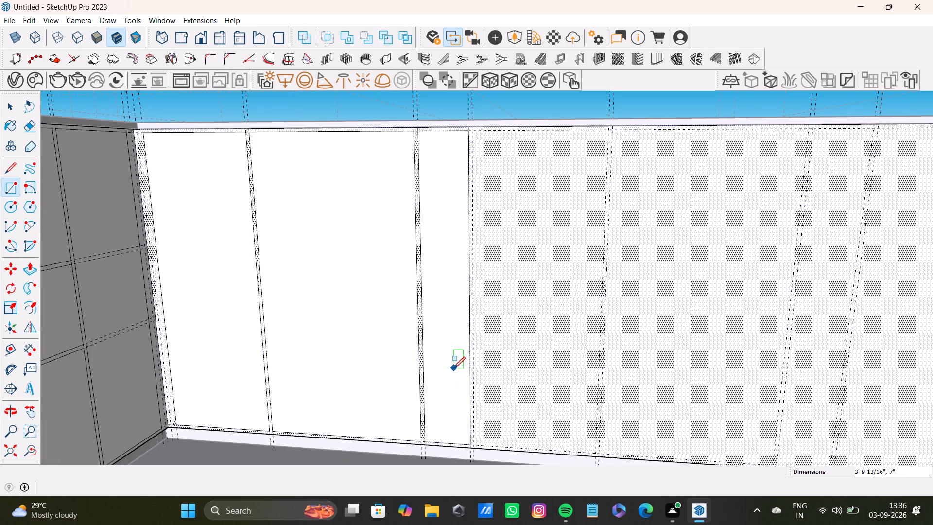
# Draw the fourth panel rectangle on the long-leg face, snapped to the guides beside the 7" panel and as high as the others.
pyautogui.keyDown('shift'); pyautogui.moveTo(450, 287); pyautogui.dragTo(394, 333, button='middle'); pyautogui.keyUp('shift')
pyautogui.scroll(7, 432, 192)
pyautogui.scroll(-1, 410, 181)
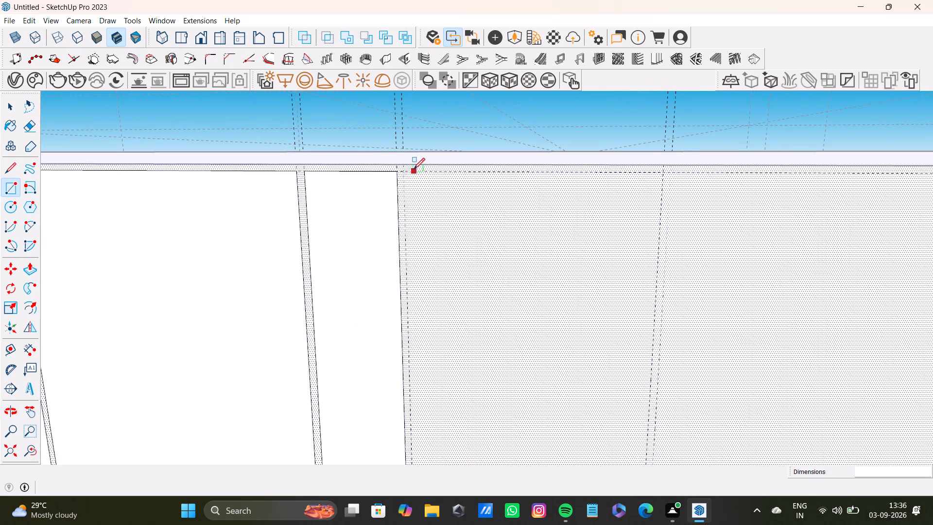
pyautogui.click(403, 173)
pyautogui.scroll(-4, 488, 238)
pyautogui.keyDown('shift'); pyautogui.moveTo(539, 301); pyautogui.dragTo(489, 166, button='middle'); pyautogui.keyUp('shift')
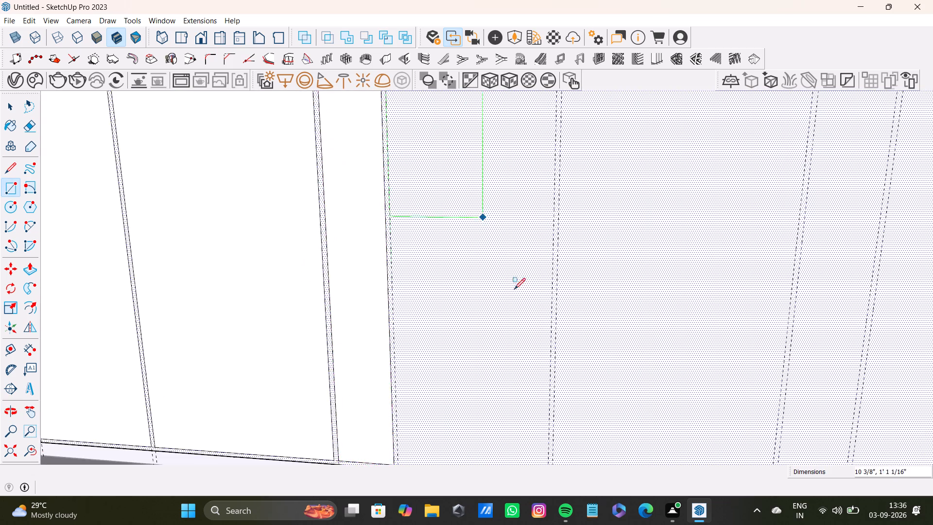
pyautogui.scroll(-5, 534, 343)
pyautogui.moveTo(532, 384); pyautogui.dragTo(532, 396, button='middle')
pyautogui.scroll(5, 538, 424)
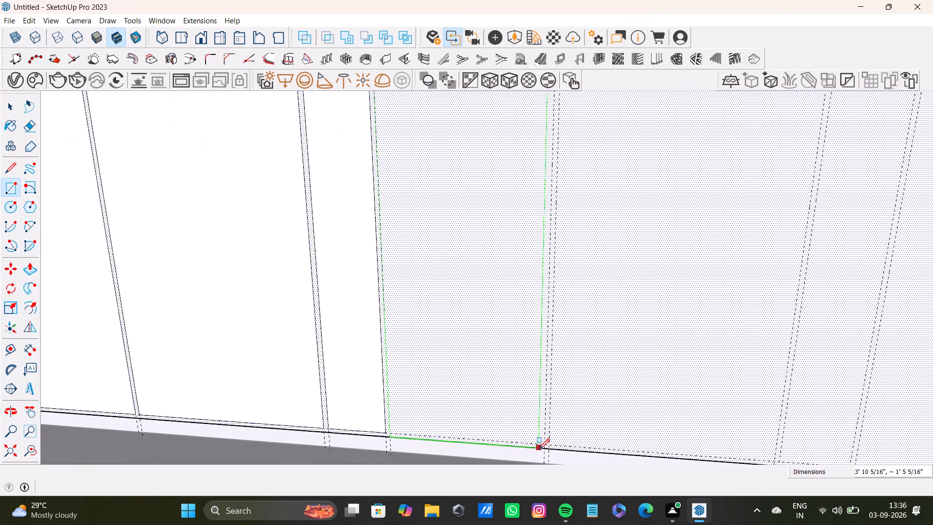
pyautogui.click(545, 446)
# Draw the fifth panel rectangle between the next guides on the long-leg face, about 2' wide by 3'9 13/16" high.
pyautogui.scroll(-4, 494, 385)
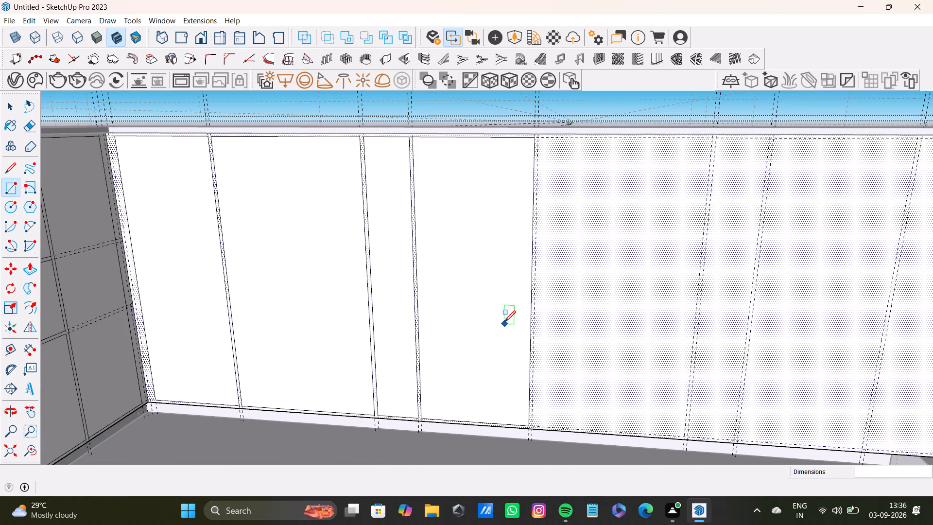
pyautogui.keyDown('shift'); pyautogui.moveTo(504, 320); pyautogui.dragTo(383, 356, button='middle'); pyautogui.keyUp('shift')
pyautogui.scroll(6, 383, 176)
pyautogui.click(399, 178)
pyautogui.scroll(-4, 553, 307)
pyautogui.moveTo(566, 330); pyautogui.dragTo(516, 159, button='middle')
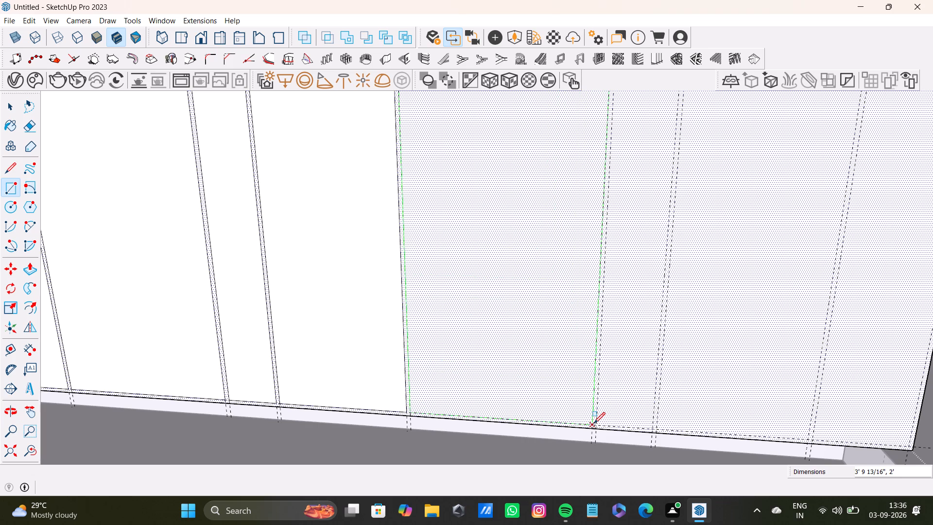
pyautogui.click(594, 424)
# Draw the sixth, narrow panel rectangle beside the 2' wide fifth panel on the long-leg face, snapped to the guides at full panel height.
pyautogui.keyDown('shift'); pyautogui.moveTo(528, 310); pyautogui.dragTo(527, 310, button='middle'); pyautogui.keyUp('shift')
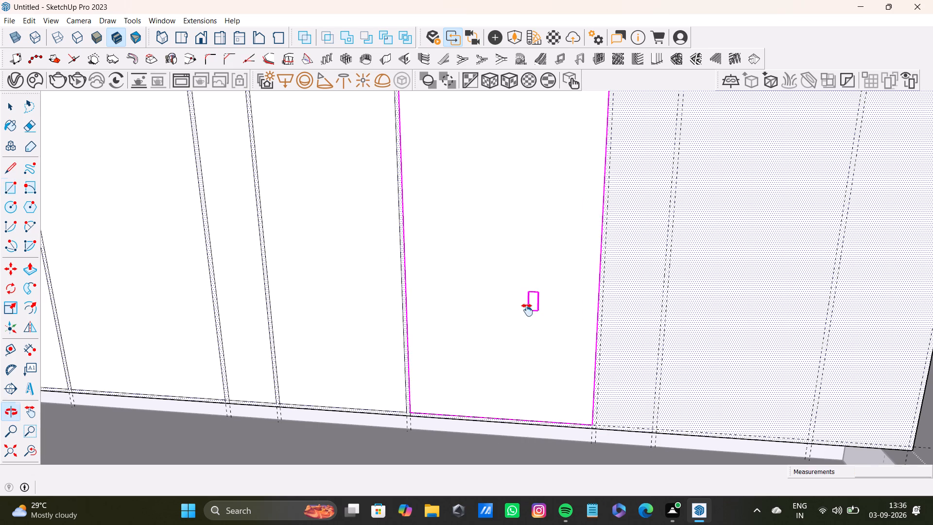
pyautogui.keyDown('shift'); pyautogui.moveTo(527, 310); pyautogui.dragTo(488, 327, button='middle'); pyautogui.keyUp('shift')
pyautogui.keyDown('shift'); pyautogui.moveTo(518, 163); pyautogui.dragTo(481, 181, button='middle'); pyautogui.keyUp('shift')
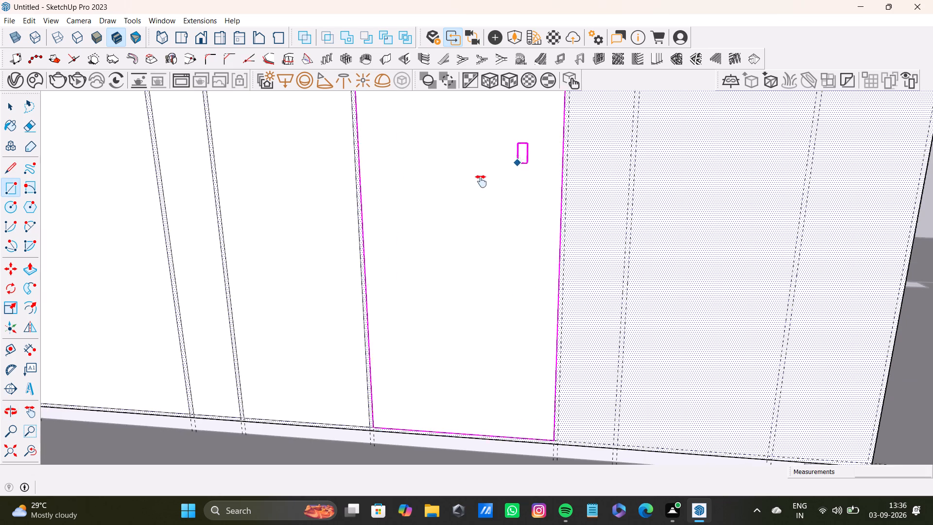
pyautogui.keyDown('shift'); pyautogui.moveTo(481, 181); pyautogui.dragTo(433, 249, button='middle'); pyautogui.keyUp('shift')
pyautogui.scroll(7, 478, 178)
pyautogui.click(483, 134)
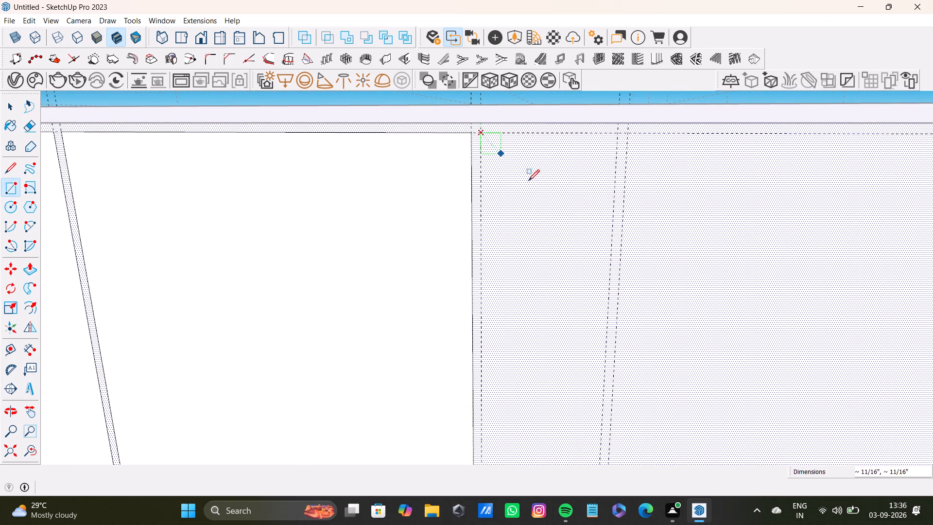
pyautogui.scroll(-4, 536, 255)
pyautogui.keyDown('shift'); pyautogui.moveTo(543, 285); pyautogui.dragTo(516, 123, button='middle'); pyautogui.keyUp('shift')
pyautogui.scroll(-4, 519, 397)
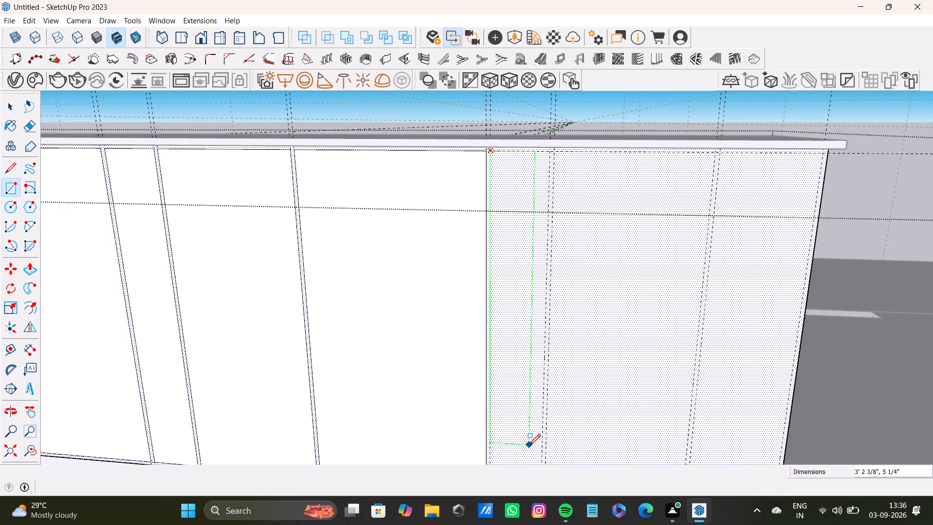
pyautogui.moveTo(529, 445); pyautogui.dragTo(544, 456, button='middle')
pyautogui.moveTo(544, 456); pyautogui.dragTo(544, 336, button='middle')
pyautogui.scroll(2, 527, 358)
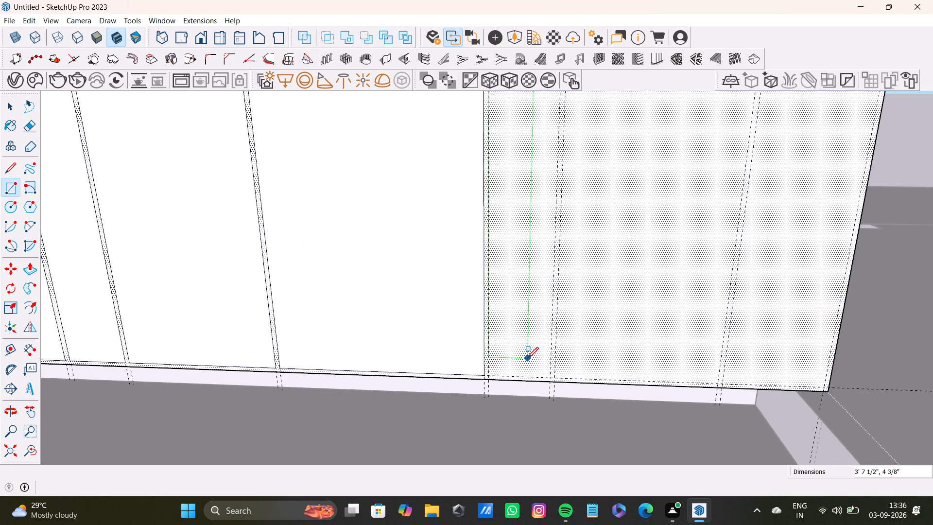
pyautogui.click(549, 375)
# Draw the seventh panel rectangle on the long-leg face, from the narrow sixth panel's gap to the last guide pair.
pyautogui.scroll(-4, 527, 343)
pyautogui.keyDown('shift'); pyautogui.moveTo(533, 291); pyautogui.dragTo(462, 383, button='middle'); pyautogui.keyUp('shift')
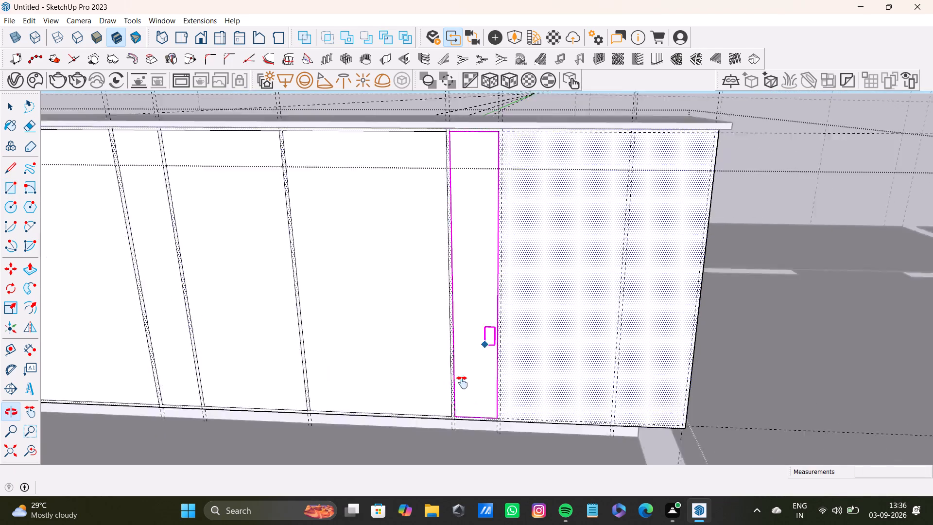
pyautogui.keyDown('shift'); pyautogui.moveTo(462, 383); pyautogui.dragTo(447, 412, button='middle'); pyautogui.keyUp('shift')
pyautogui.scroll(7, 484, 249)
pyautogui.click(445, 179)
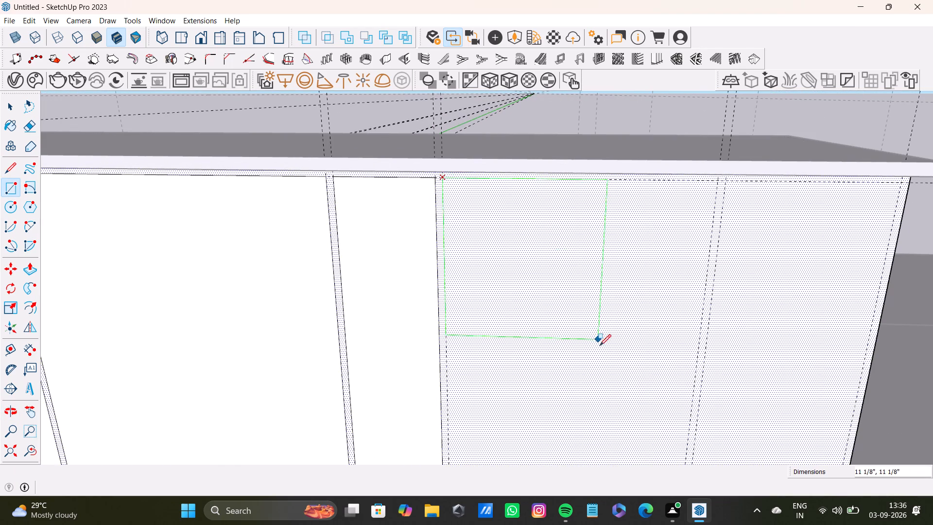
pyautogui.scroll(-9, 603, 358)
pyautogui.moveTo(612, 376); pyautogui.dragTo(581, 257, button='middle')
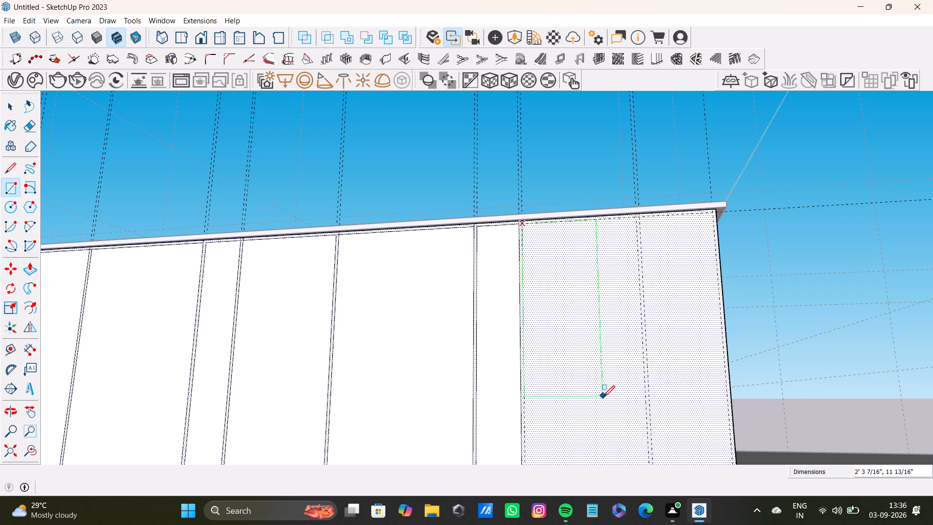
pyautogui.scroll(-2, 605, 398)
pyautogui.keyDown('shift'); pyautogui.moveTo(609, 407); pyautogui.dragTo(605, 296, button='middle'); pyautogui.keyUp('shift')
pyautogui.moveTo(601, 328); pyautogui.dragTo(601, 379, button='middle')
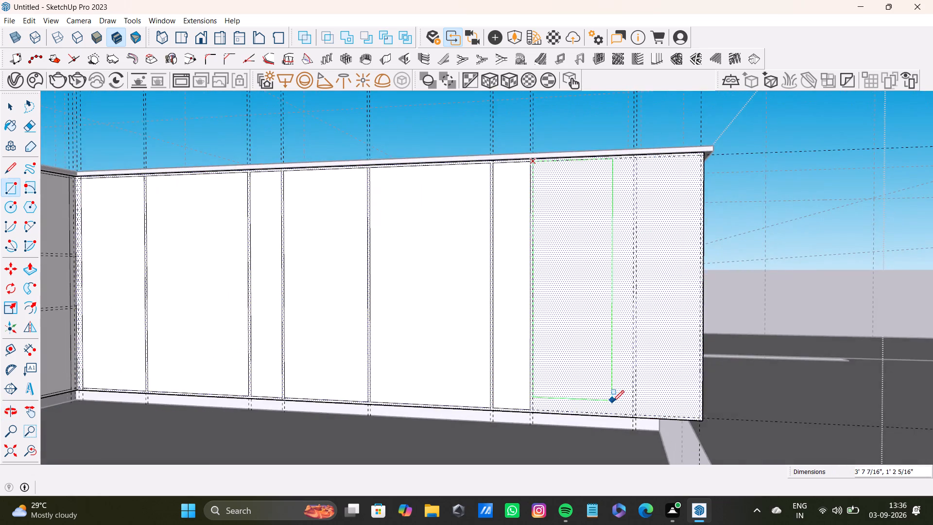
pyautogui.scroll(3, 613, 402)
pyautogui.click(641, 417)
# Draw the last panel rectangle at the long-leg face's free end, about 11" wide and as high as the others.
pyautogui.scroll(-4, 597, 382)
pyautogui.keyDown('shift'); pyautogui.moveTo(592, 306); pyautogui.dragTo(486, 381, button='middle'); pyautogui.keyUp('shift')
pyautogui.scroll(9, 534, 288)
pyautogui.scroll(-1, 524, 226)
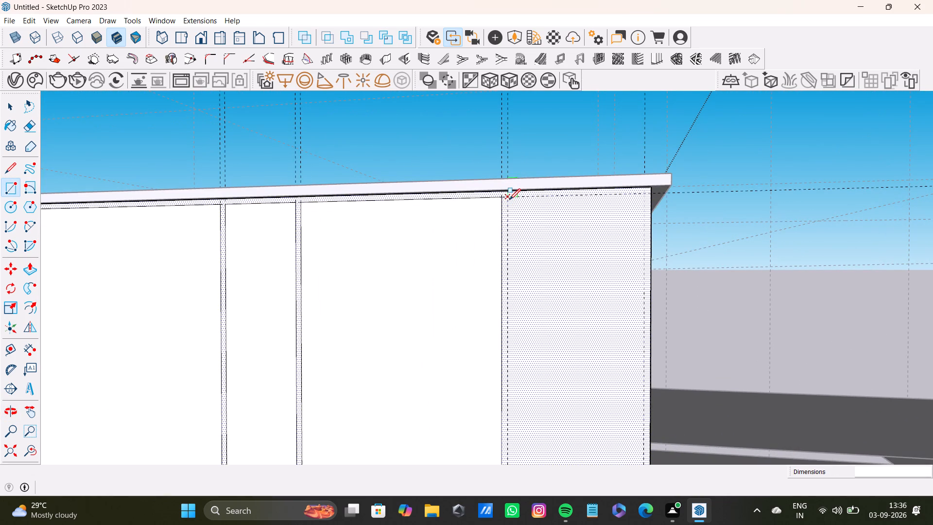
pyautogui.click(509, 200)
pyautogui.scroll(-6, 577, 303)
pyautogui.keyDown('shift'); pyautogui.moveTo(579, 360); pyautogui.dragTo(555, 178, button='middle'); pyautogui.keyUp('shift')
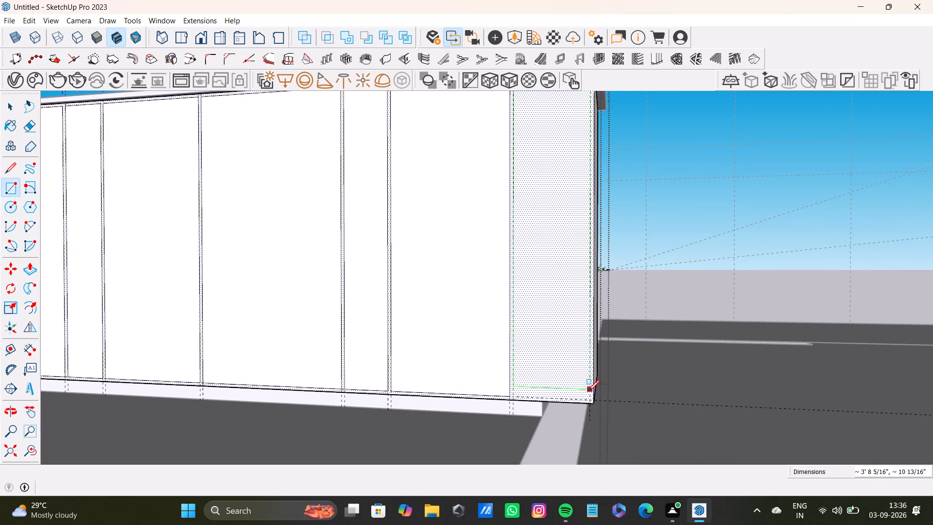
pyautogui.click(589, 398)
pyautogui.scroll(-8, 456, 334)
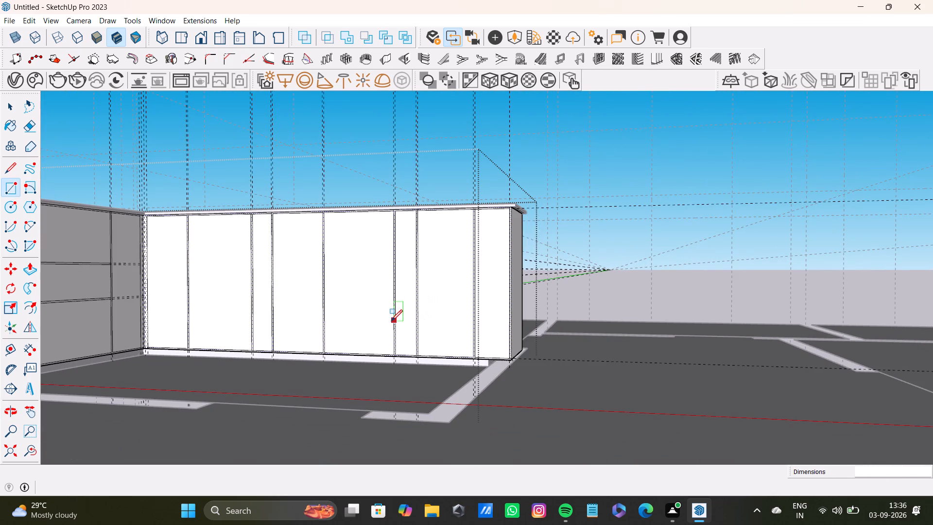
pyautogui.press('space')
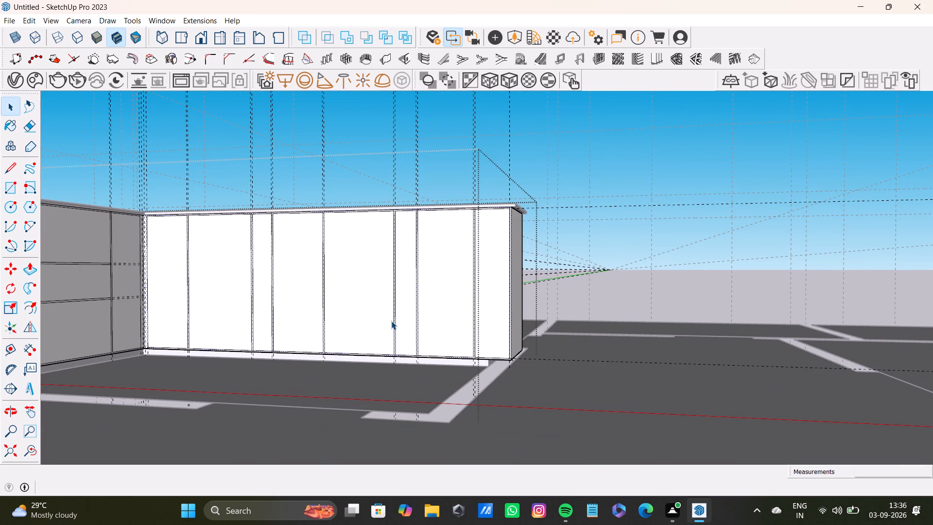
# Push/Pull the full-height panel at the outer end of the short-leg face outward by about 3/8".
pyautogui.scroll(-1, 38, 323)
pyautogui.scroll(-3, 124, 239)
pyautogui.keyDown('shift'); pyautogui.moveTo(198, 258); pyautogui.dragTo(380, 309, button='middle'); pyautogui.keyUp('shift')
pyautogui.moveTo(434, 322); pyautogui.dragTo(211, 419, button='middle')
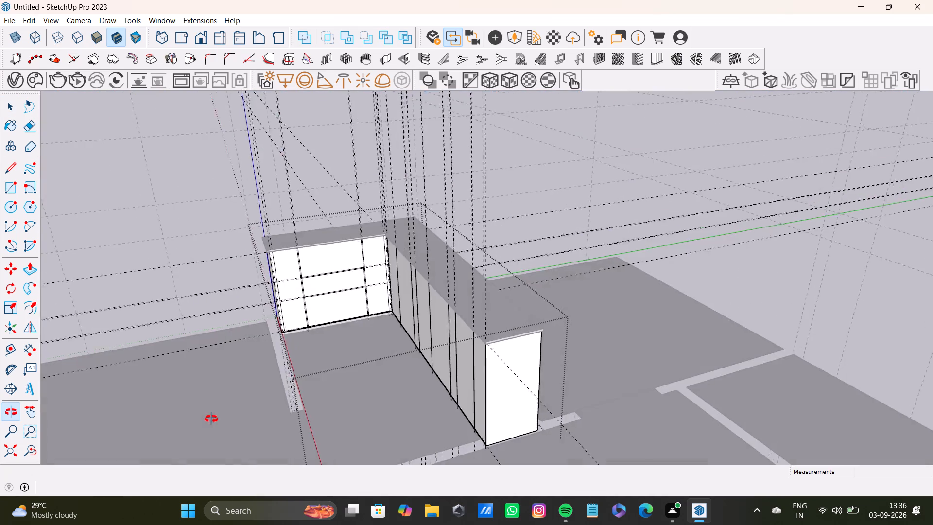
pyautogui.moveTo(211, 419); pyautogui.dragTo(215, 403, button='middle')
pyautogui.scroll(9, 325, 256)
pyautogui.moveTo(319, 268); pyautogui.dragTo(282, 255, button='middle')
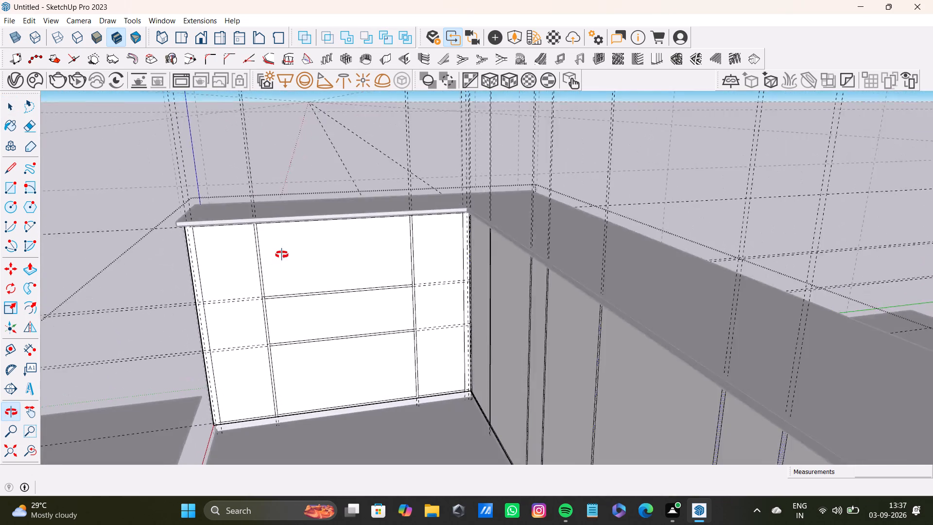
pyautogui.moveTo(282, 255); pyautogui.dragTo(271, 241, button='middle')
pyautogui.click(223, 248)
pyautogui.press('p')
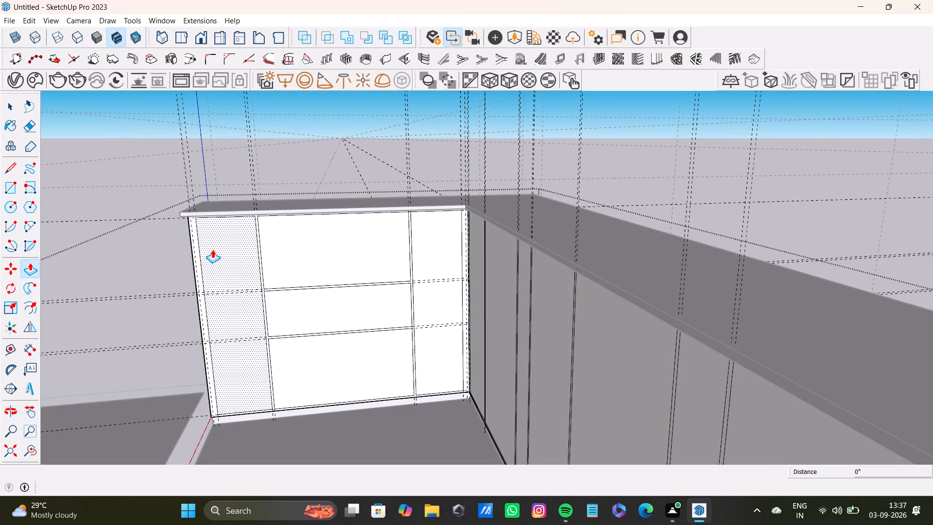
pyautogui.click(212, 249)
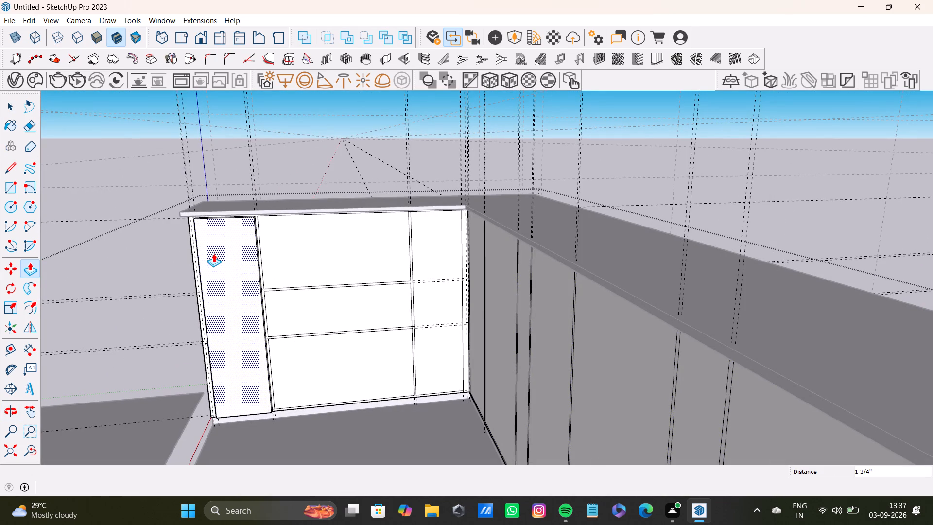
pyautogui.moveTo(275, 255); pyautogui.dragTo(251, 322, button='middle')
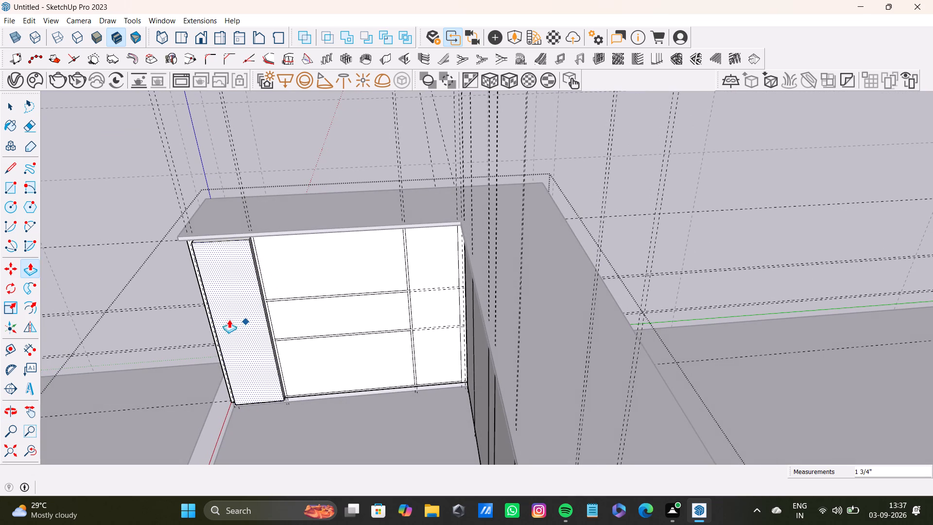
pyautogui.click(220, 285)
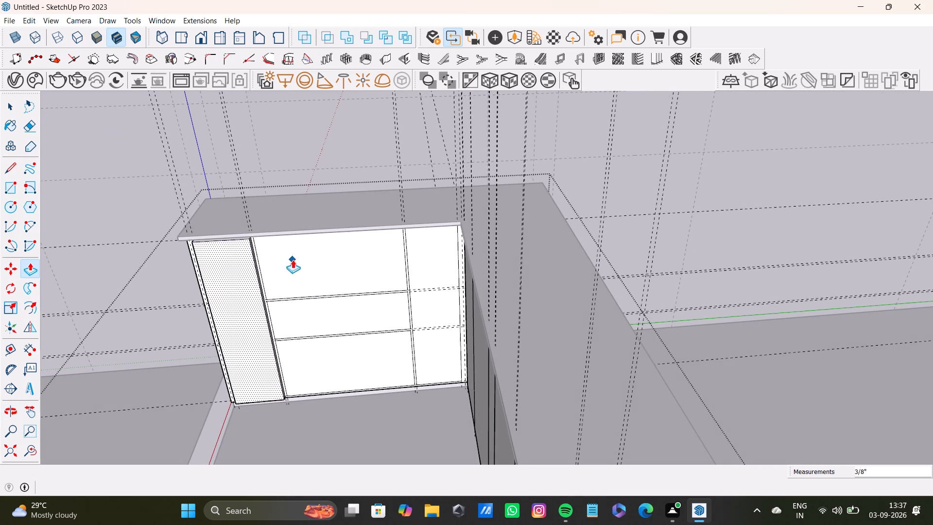
# Push/Pull the upper middle panel of the short-leg face outward by a small thickness, close to the neighbouring full-height panel.
pyautogui.press('space')
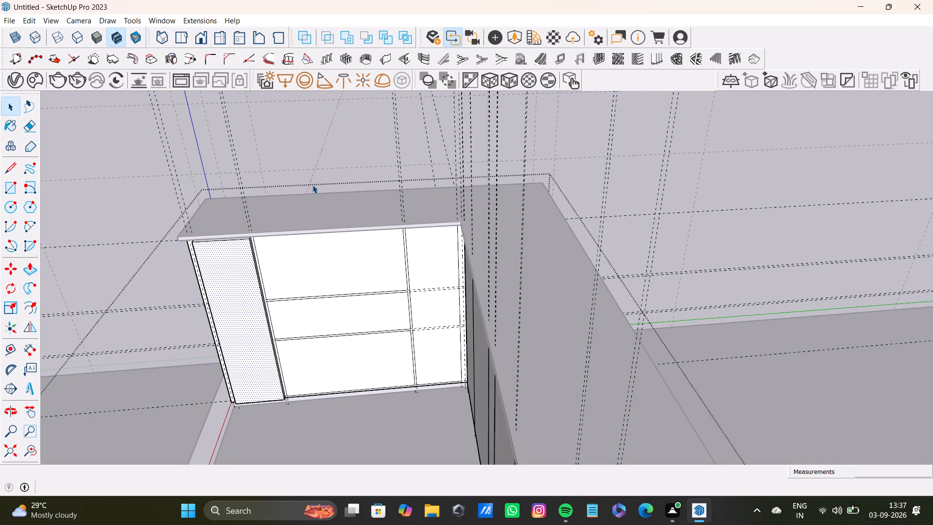
pyautogui.click(328, 254)
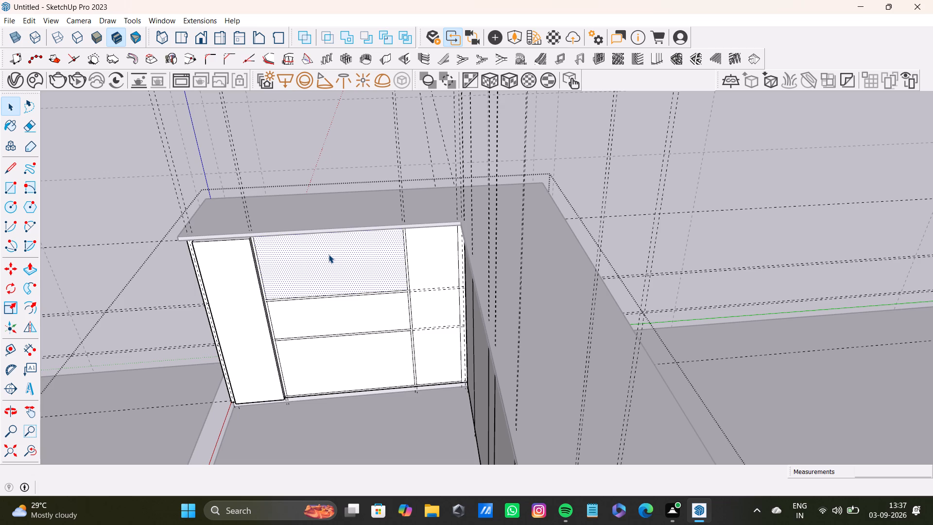
pyautogui.press('p')
pyautogui.moveTo(271, 257); pyautogui.dragTo(257, 262)
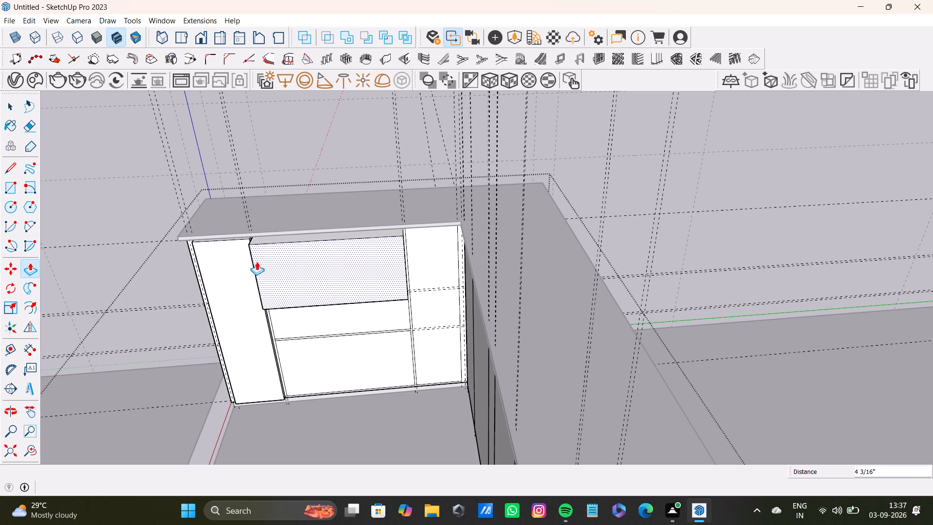
pyautogui.moveTo(257, 262); pyautogui.dragTo(242, 253)
pyautogui.press('space')
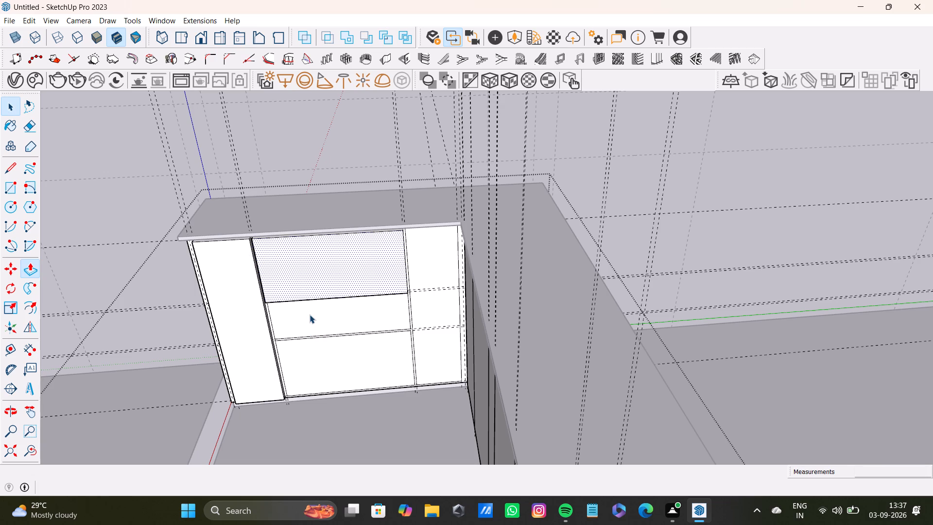
# Push/Pull the central drawer panel of the short-leg face outward by about 1 3/8".
pyautogui.click(310, 315)
pyautogui.press('p')
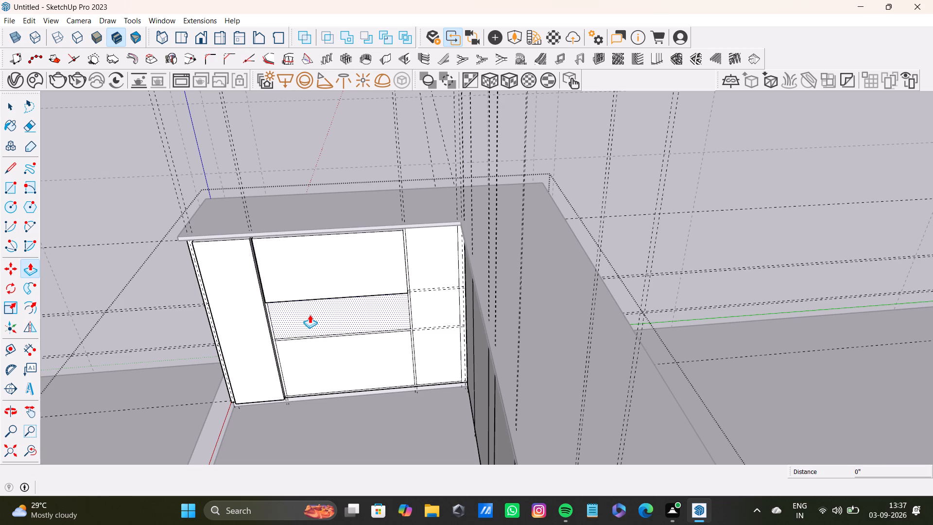
pyautogui.moveTo(305, 313); pyautogui.dragTo(305, 286)
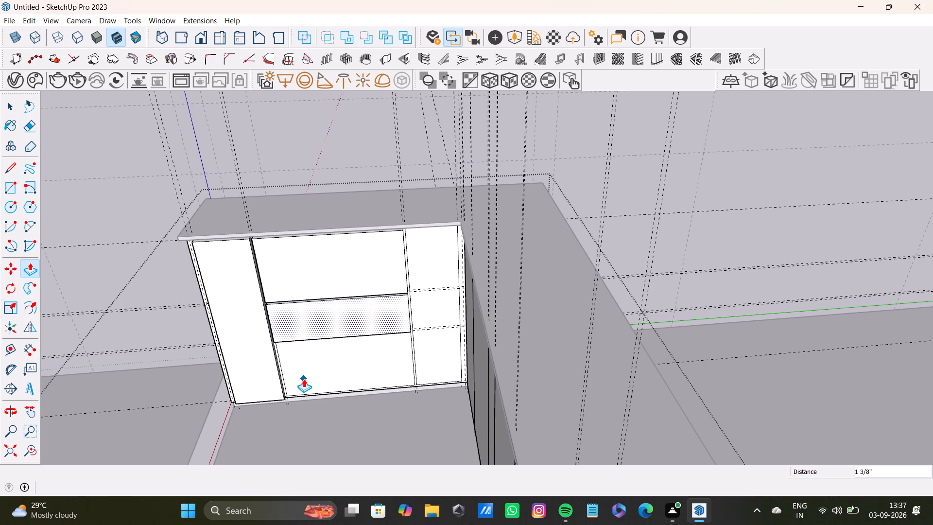
# Push/Pull the lower middle drawer panel of the short-leg face outward by about 1 3/8".
pyautogui.press('space')
pyautogui.click(304, 379)
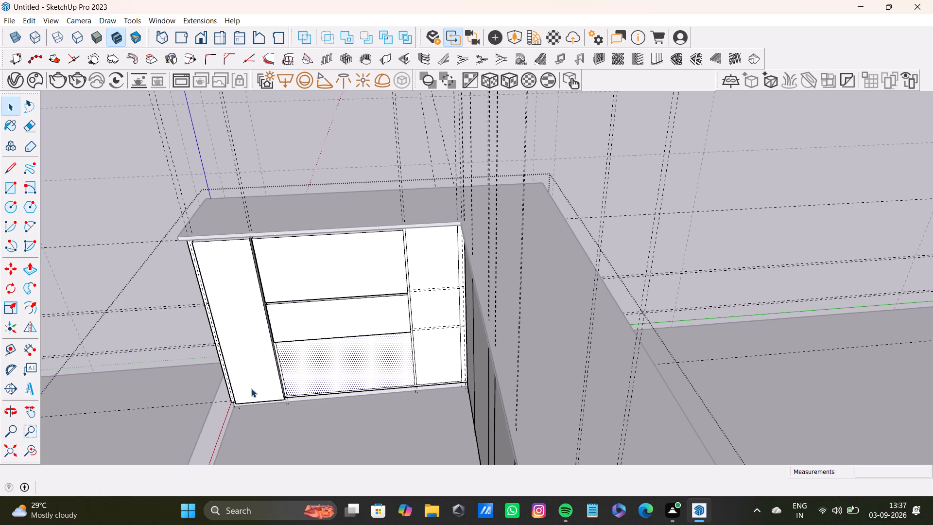
pyautogui.press('p')
pyautogui.moveTo(355, 356); pyautogui.dragTo(346, 324)
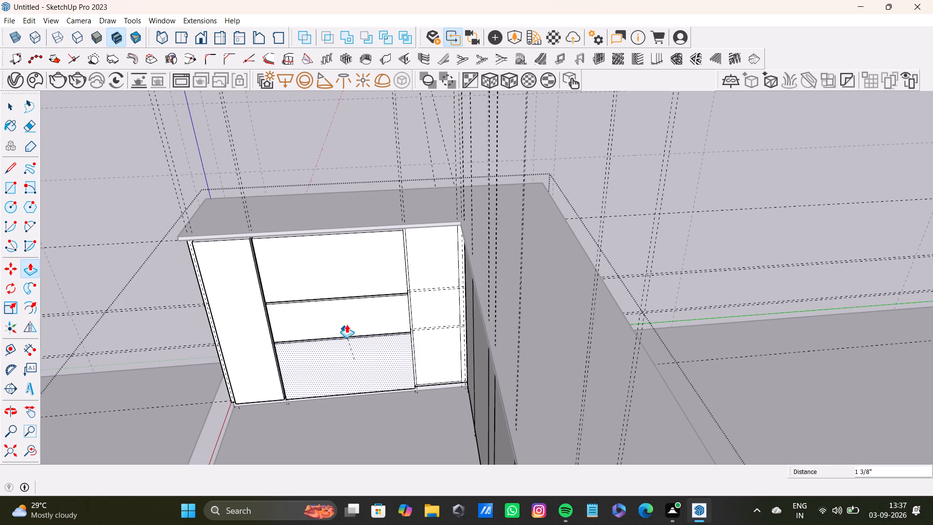
pyautogui.moveTo(346, 324); pyautogui.dragTo(346, 323)
# Push/Pull the full-height panel of the short-leg face beside the inner corner outward by about 1 3/8".
pyautogui.press('space')
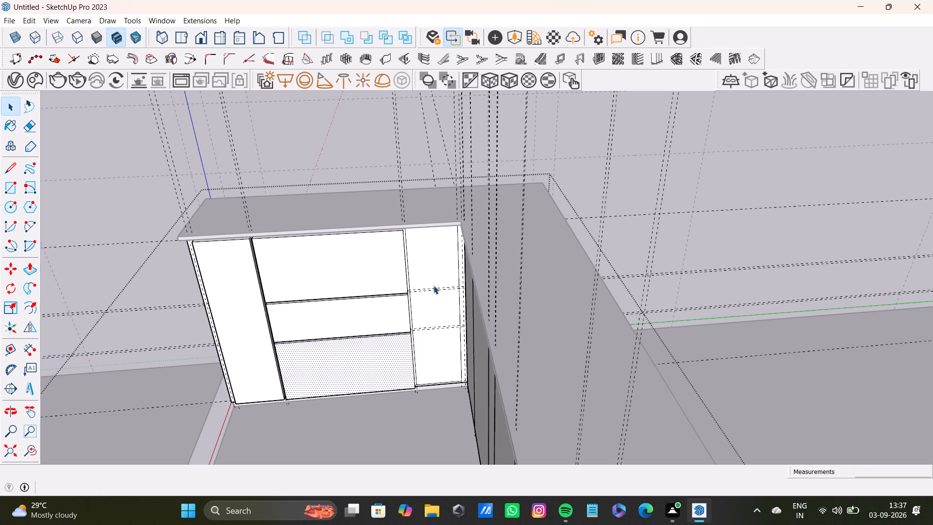
pyautogui.click(433, 285)
pyautogui.press('p')
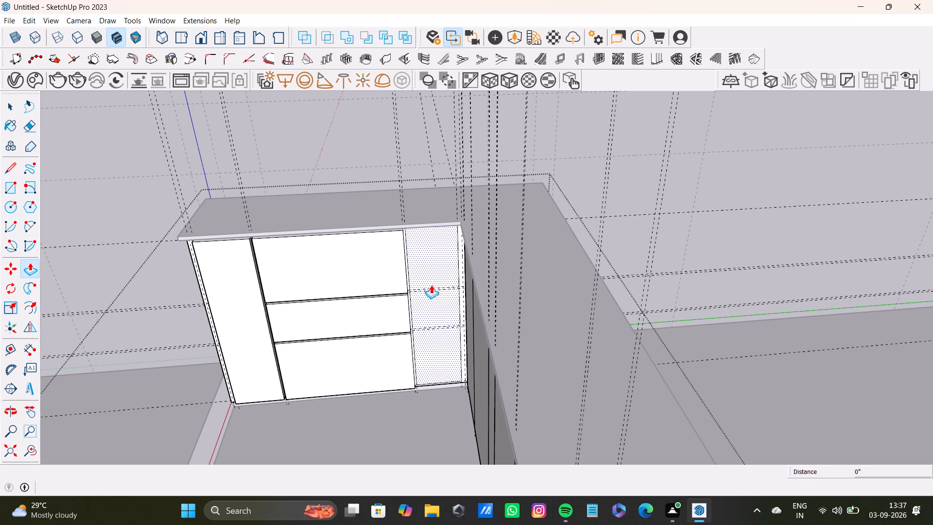
pyautogui.moveTo(425, 260); pyautogui.dragTo(377, 250)
# Push/Pull the first panel of the long-leg face, next to the inner corner, outward by about 9/16".
pyautogui.moveTo(392, 306); pyautogui.dragTo(513, 322, button='middle')
pyautogui.scroll(3, 499, 321)
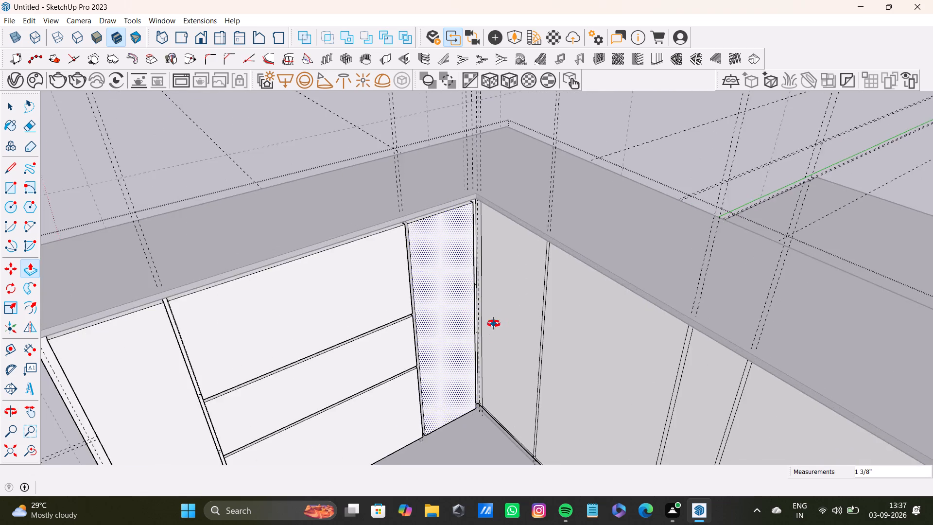
pyautogui.moveTo(494, 324); pyautogui.dragTo(569, 352, button='middle')
pyautogui.press('space')
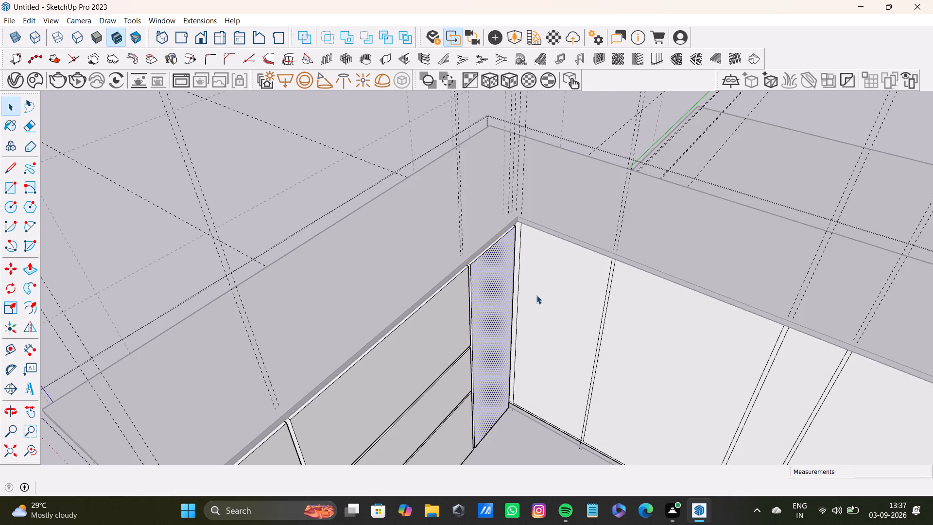
pyautogui.click(536, 295)
pyautogui.press('p')
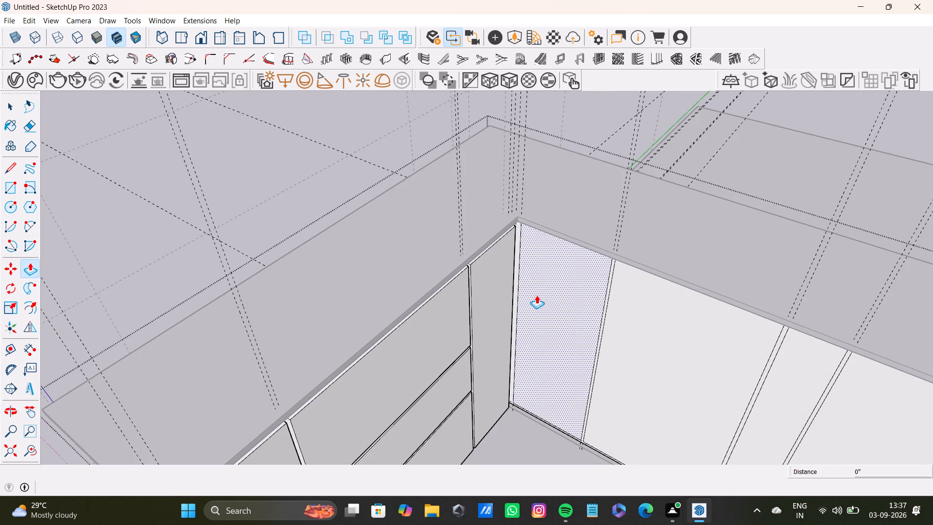
pyautogui.moveTo(536, 290); pyautogui.dragTo(522, 279)
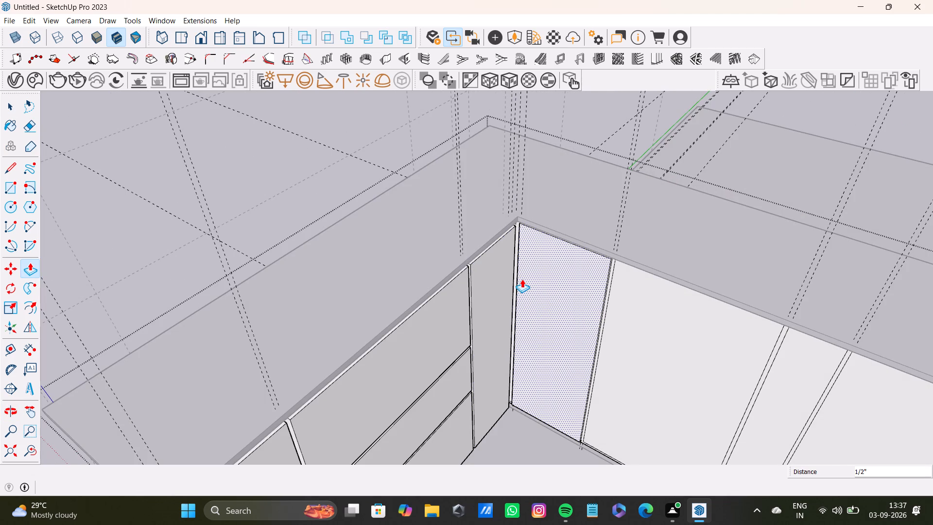
pyautogui.moveTo(522, 279); pyautogui.dragTo(521, 279)
# Push/Pull the second, wider panel from the inner corner on the long-leg face outward by about 9/16".
pyautogui.scroll(-4, 510, 314)
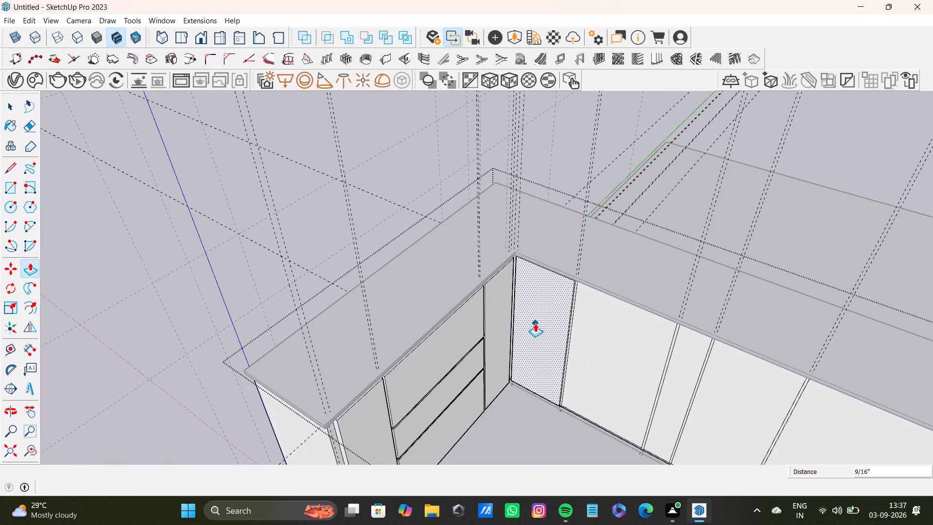
pyautogui.keyDown('shift'); pyautogui.moveTo(536, 322); pyautogui.dragTo(478, 258, button='middle'); pyautogui.keyUp('shift')
pyautogui.press('space')
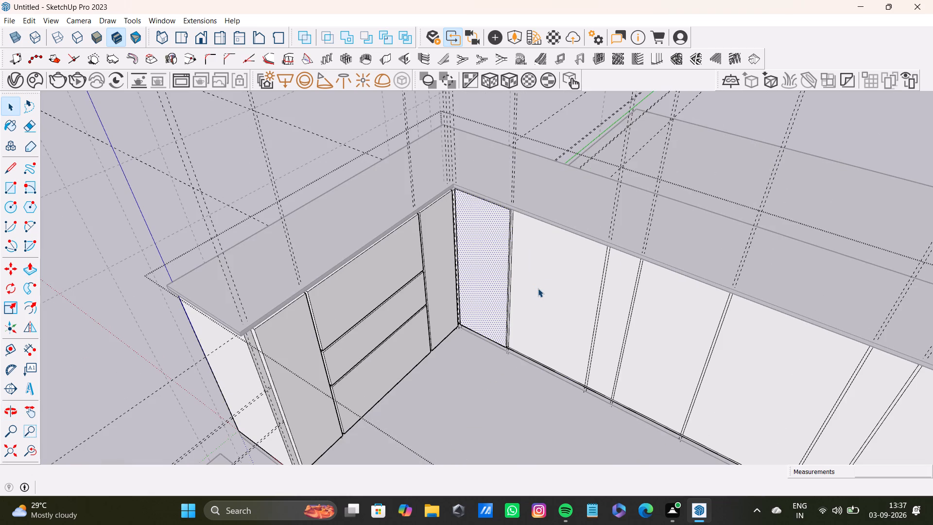
pyautogui.click(538, 288)
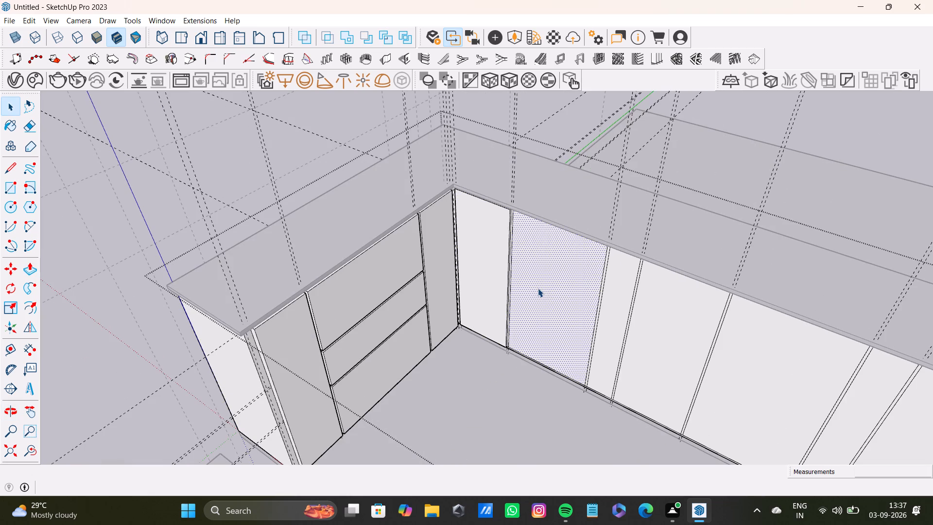
pyautogui.press('p')
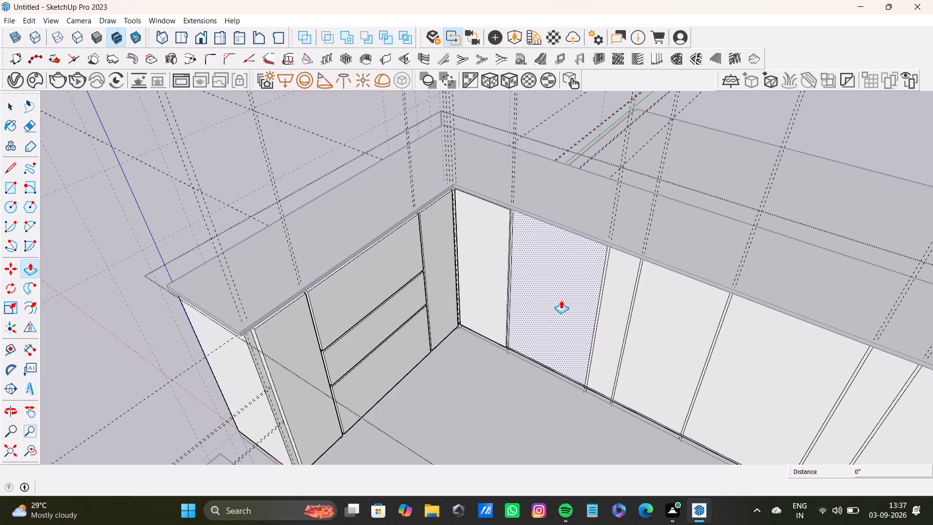
pyautogui.moveTo(547, 277); pyautogui.dragTo(501, 214)
# Push/Pull the narrow third panel from the inner corner on the long-leg face outward by about 9/16".
pyautogui.scroll(-2, 577, 284)
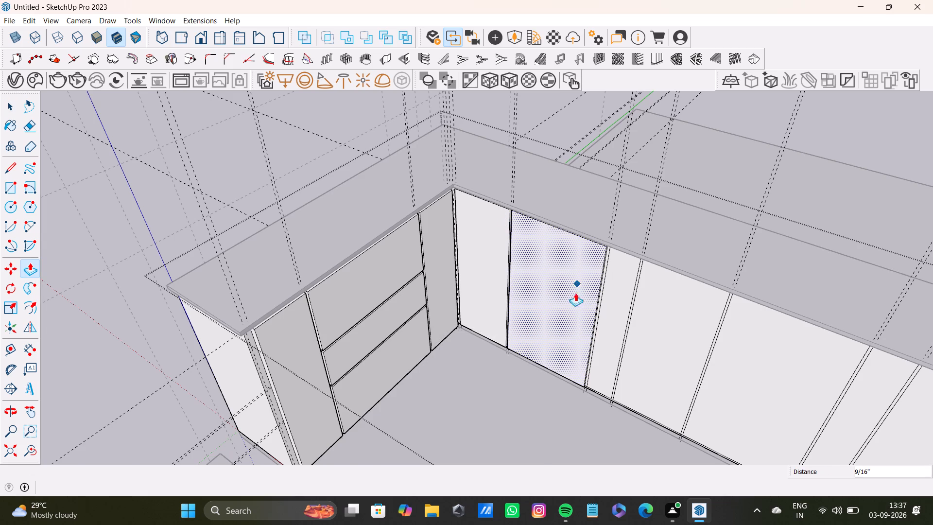
pyautogui.scroll(-2, 575, 293)
pyautogui.keyDown('shift'); pyautogui.moveTo(573, 306); pyautogui.dragTo(508, 247, button='middle'); pyautogui.keyUp('shift')
pyautogui.scroll(3, 538, 267)
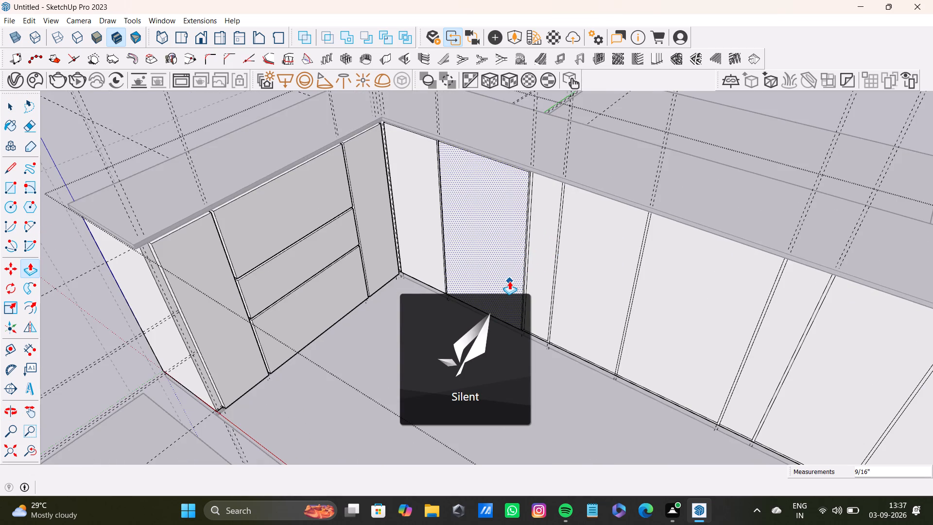
pyautogui.press('space')
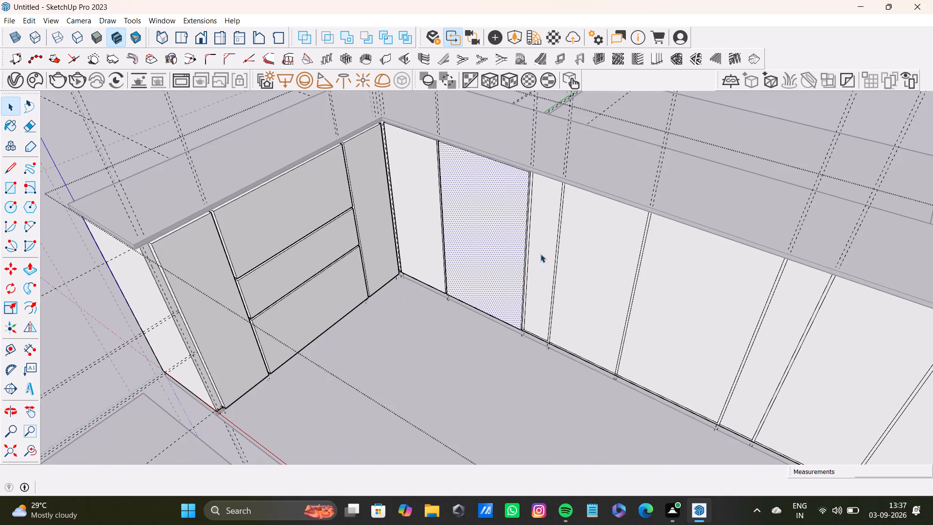
pyautogui.click(550, 229)
pyautogui.press('p')
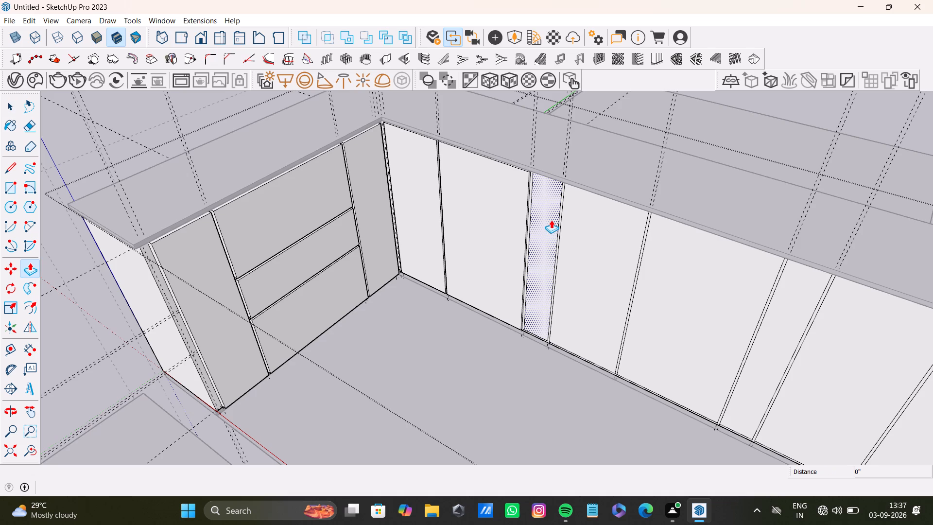
pyautogui.moveTo(549, 220); pyautogui.dragTo(513, 180)
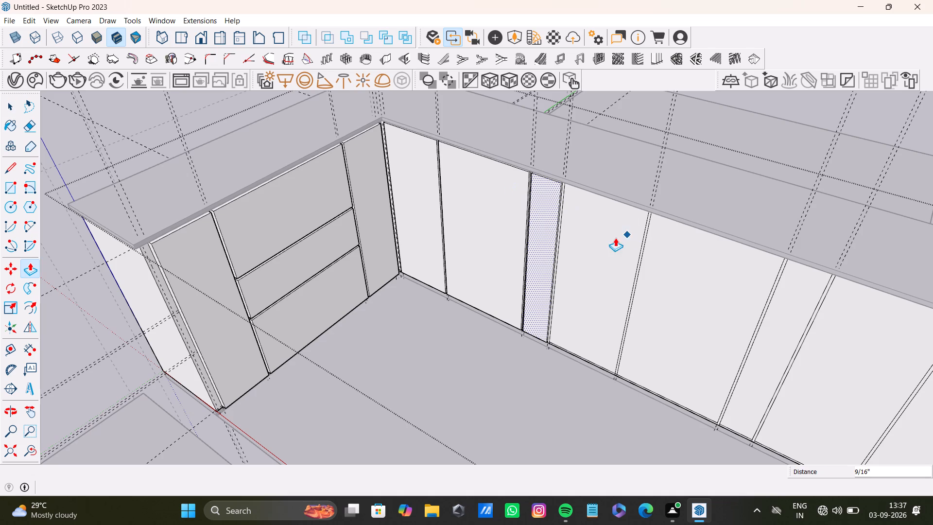
# Push/Pull the fourth panel from the inner corner on the long-leg face outward by about 9/16".
pyautogui.press('space')
pyautogui.click(594, 240)
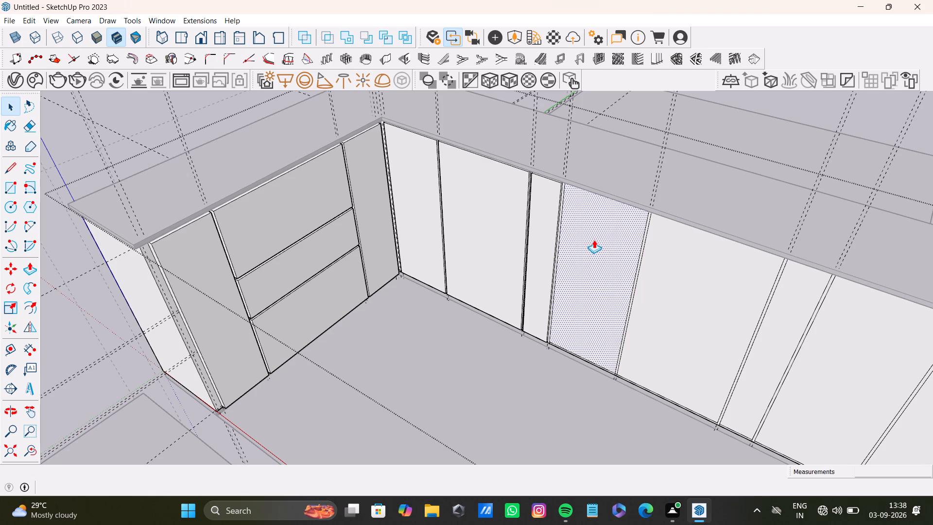
pyautogui.press('p')
pyautogui.moveTo(594, 240); pyautogui.dragTo(545, 187)
# Push/Pull the wide fifth panel from the inner corner on the long-leg face outward by about 9/16".
pyautogui.scroll(-4, 560, 287)
pyautogui.moveTo(579, 312); pyautogui.dragTo(587, 245, button='middle')
pyautogui.keyDown('shift'); pyautogui.moveTo(557, 236); pyautogui.dragTo(476, 189, button='middle'); pyautogui.keyUp('shift')
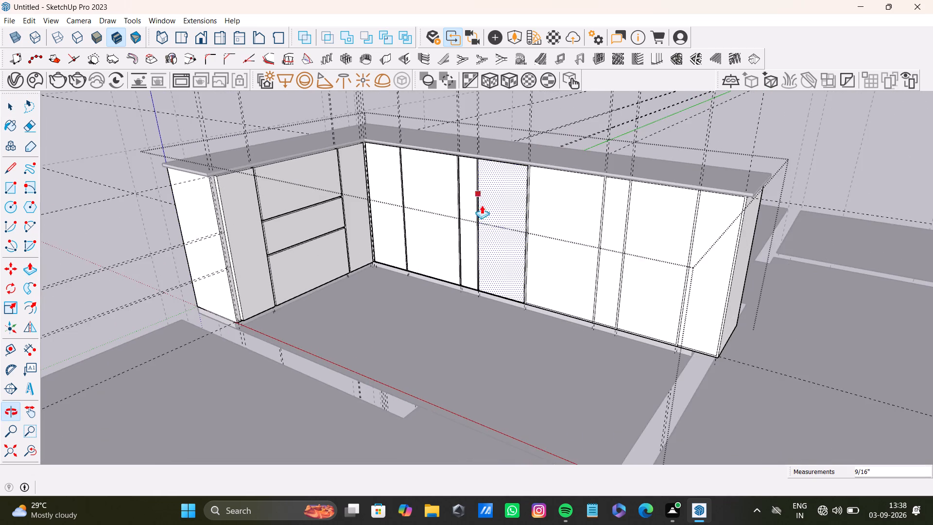
pyautogui.moveTo(502, 215); pyautogui.dragTo(509, 259, button='middle')
pyautogui.press('space')
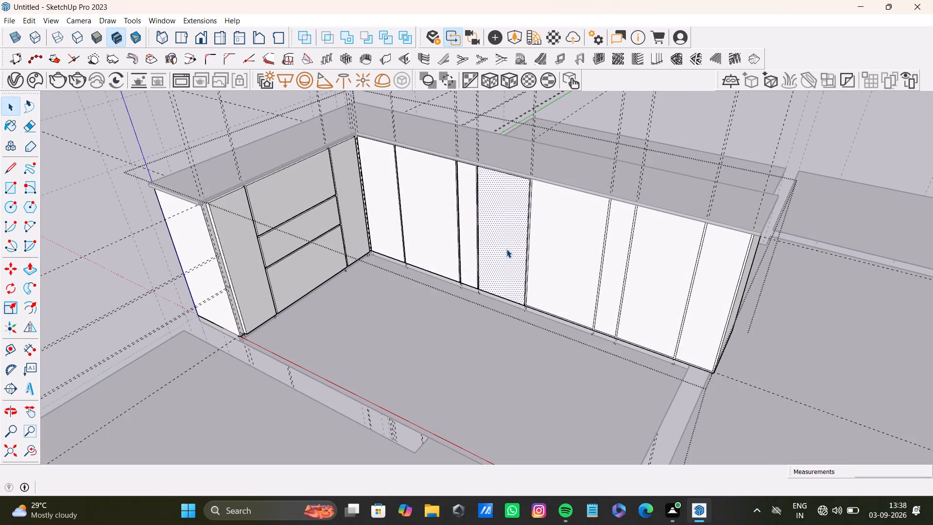
pyautogui.click(539, 221)
pyautogui.press('p')
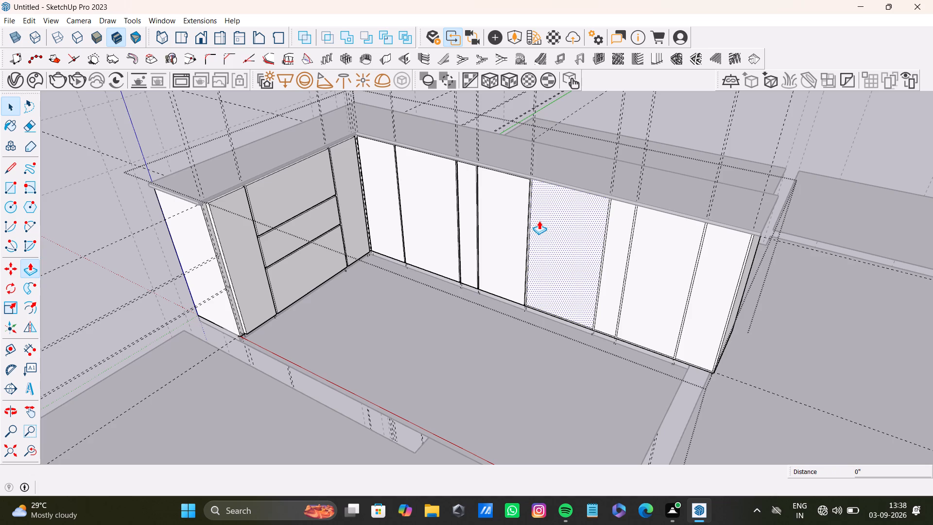
pyautogui.moveTo(540, 221); pyautogui.dragTo(512, 201)
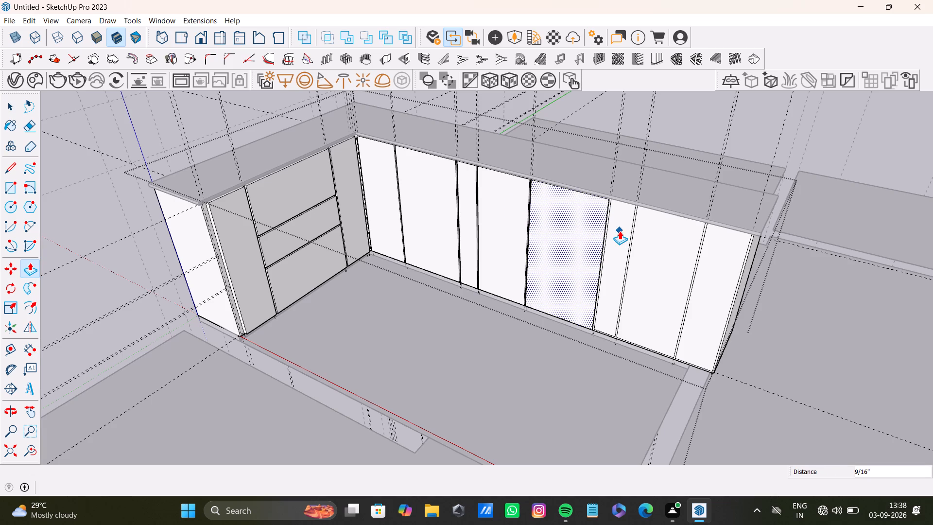
# Push/Pull the narrow sixth panel from the inner corner on the long-leg face outward by about 9/16".
pyautogui.press('space')
pyautogui.click(606, 236)
pyautogui.click(622, 242)
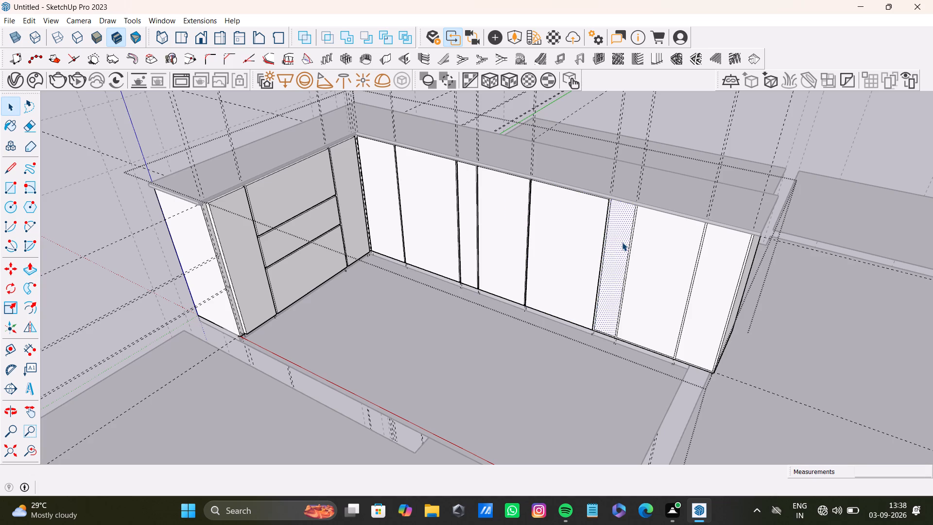
pyautogui.press('p')
pyautogui.moveTo(622, 242); pyautogui.dragTo(586, 219)
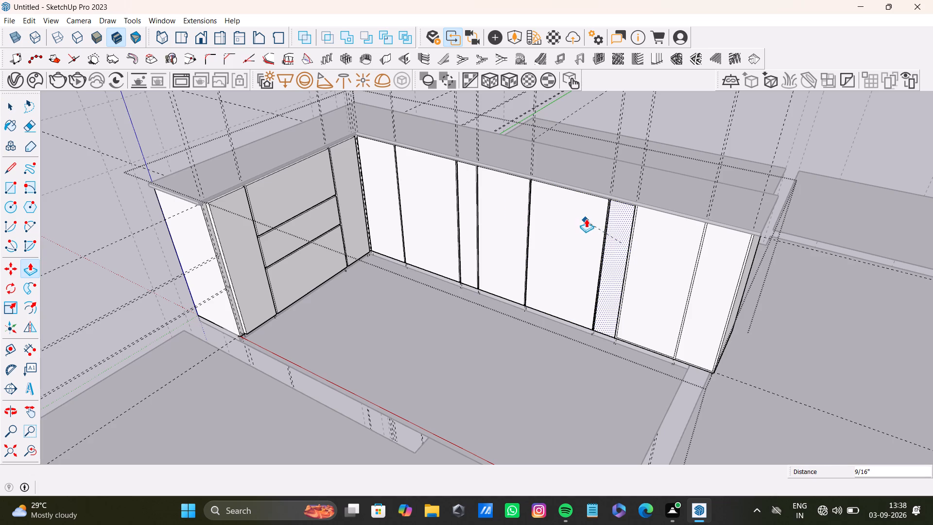
pyautogui.moveTo(586, 219); pyautogui.dragTo(587, 218)
# Push/Pull the seventh panel from the inner corner on the long-leg face outward, level with the raised narrow panel beside it.
pyautogui.press('space')
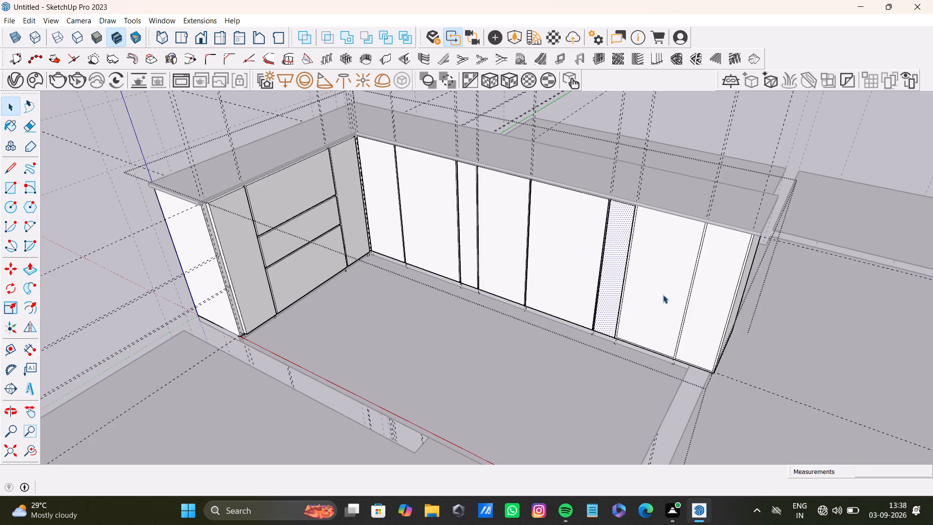
pyautogui.click(660, 283)
pyautogui.press('p')
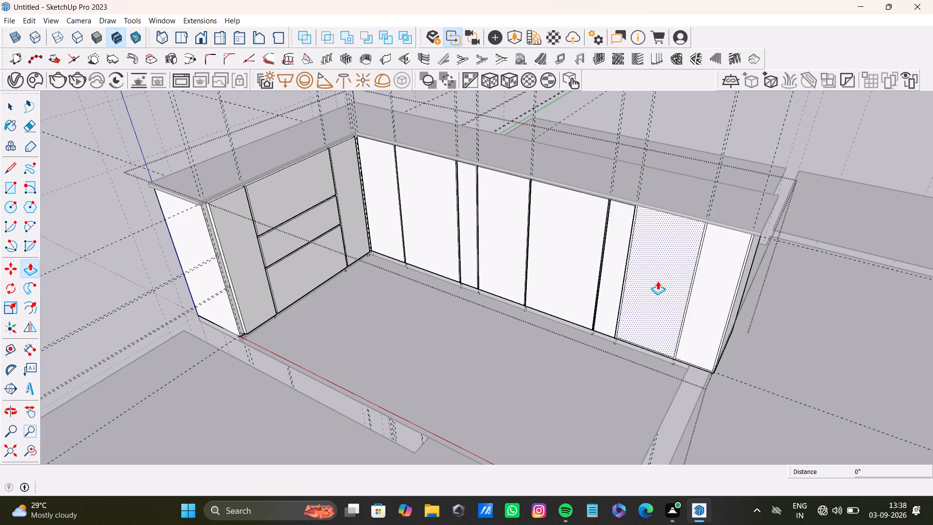
pyautogui.moveTo(657, 281); pyautogui.dragTo(616, 229)
# Push/Pull the last panel at the free end of the long-leg face outward by about 9/16".
pyautogui.press('space')
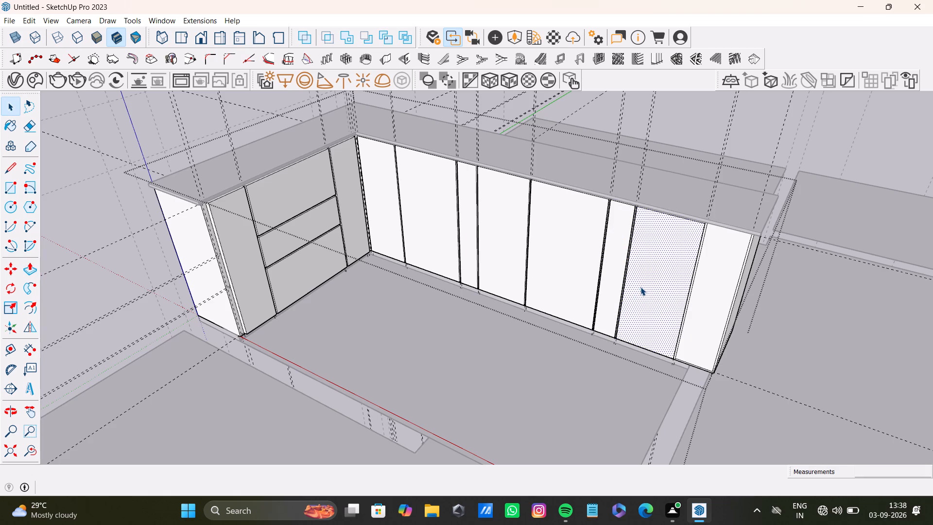
pyautogui.click(728, 262)
pyautogui.press('p')
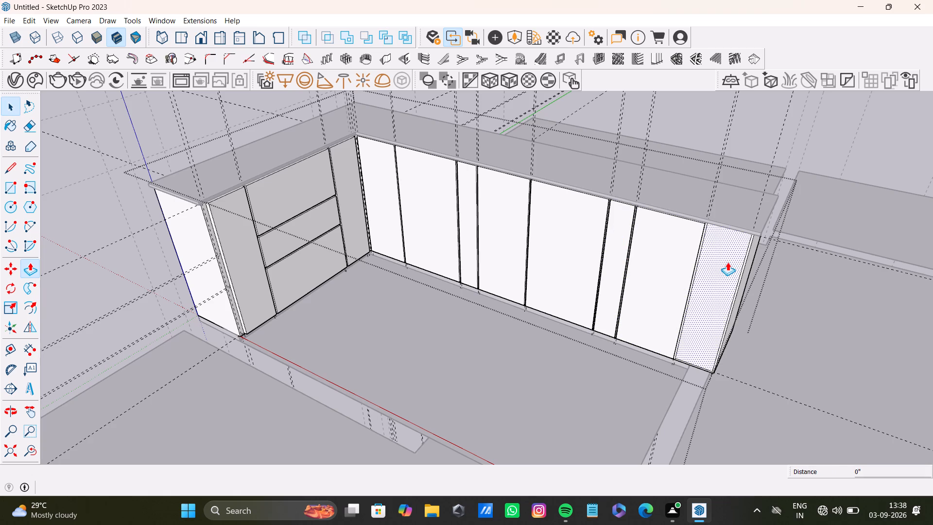
pyautogui.moveTo(788, 249); pyautogui.dragTo(758, 255)
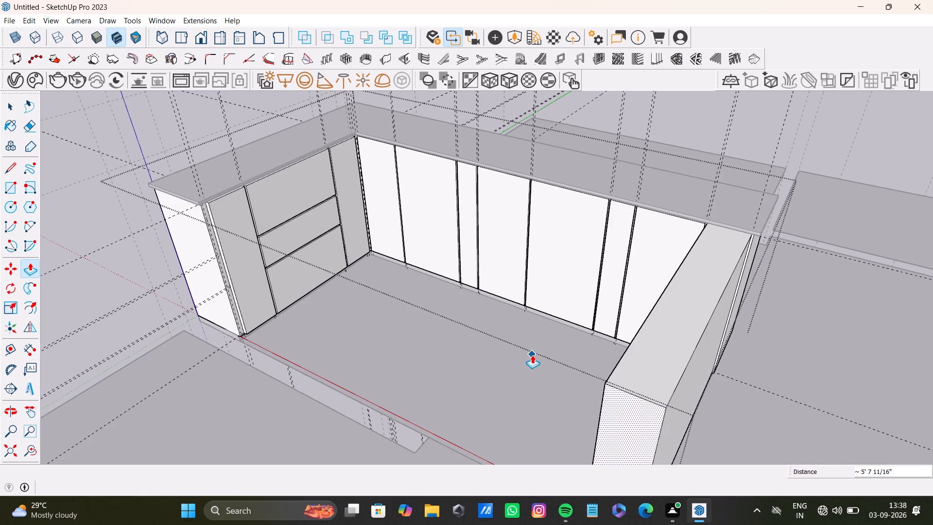
pyautogui.hotkey('ctrl', 'z')
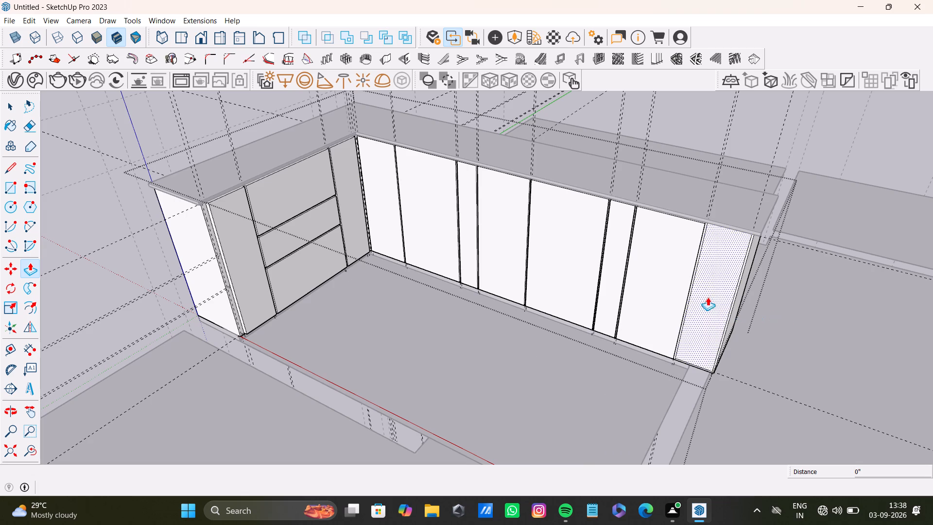
pyautogui.moveTo(708, 291); pyautogui.dragTo(672, 251)
# Examine the raised fronts on both legs of the L-shaped block, especially around the inner corner and top edge.
pyautogui.scroll(-6, 544, 231)
pyautogui.moveTo(550, 309); pyautogui.dragTo(372, 302, button='middle')
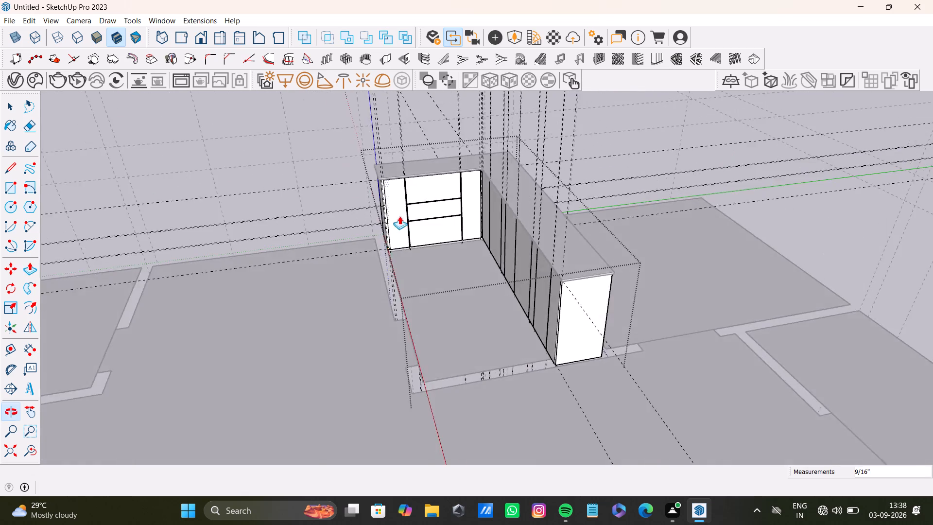
pyautogui.scroll(7, 400, 212)
pyautogui.moveTo(562, 231); pyautogui.dragTo(660, 294, button='middle')
pyautogui.scroll(9, 427, 155)
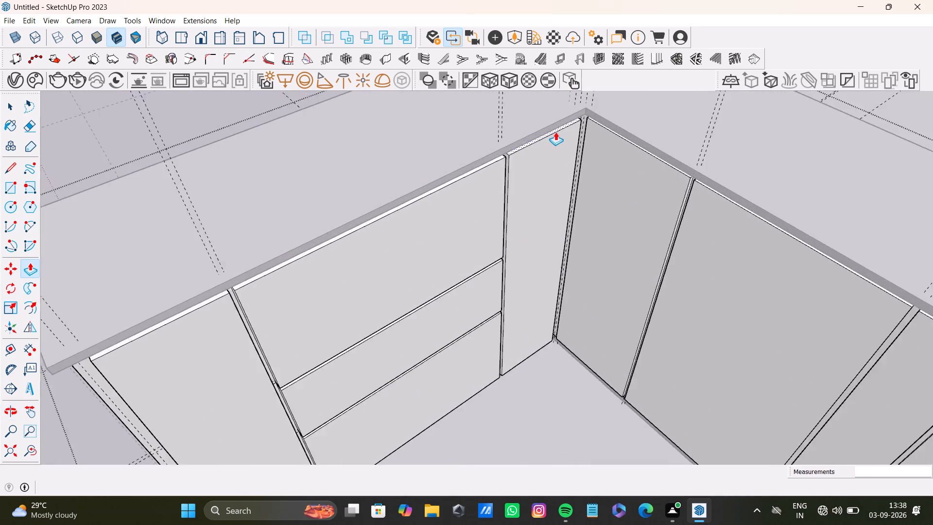
pyautogui.scroll(2, 555, 132)
pyautogui.moveTo(575, 148); pyautogui.dragTo(496, 210, button='middle')
pyautogui.scroll(-8, 490, 220)
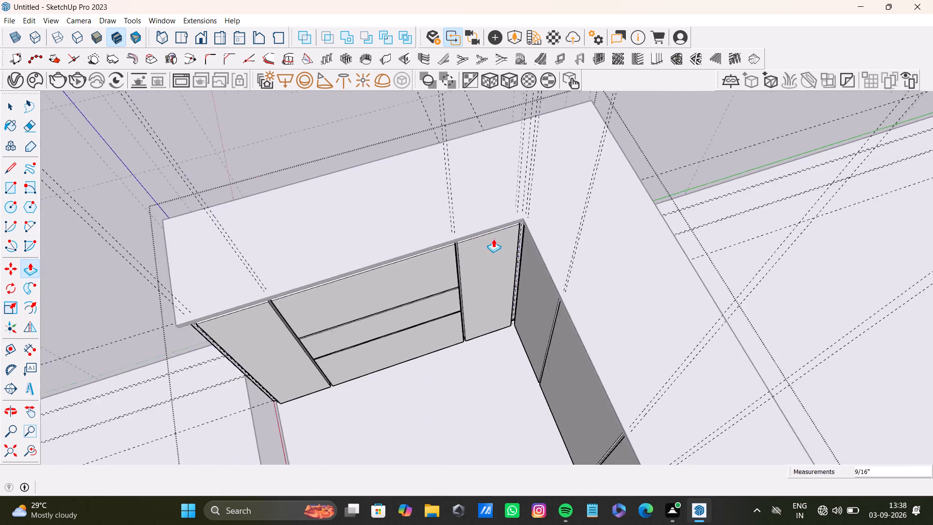
pyautogui.scroll(-5, 493, 239)
pyautogui.click(354, 105)
pyautogui.press('space')
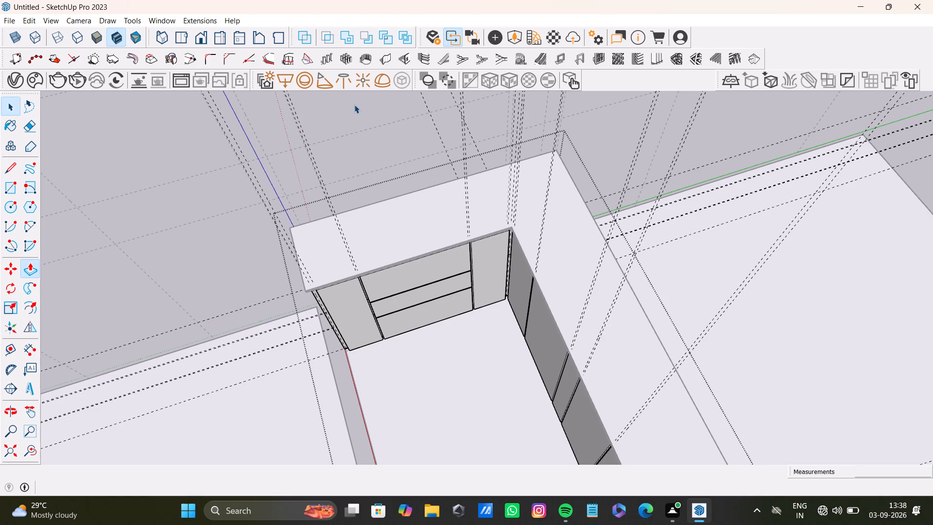
pyautogui.press('space')
pyautogui.press('space')
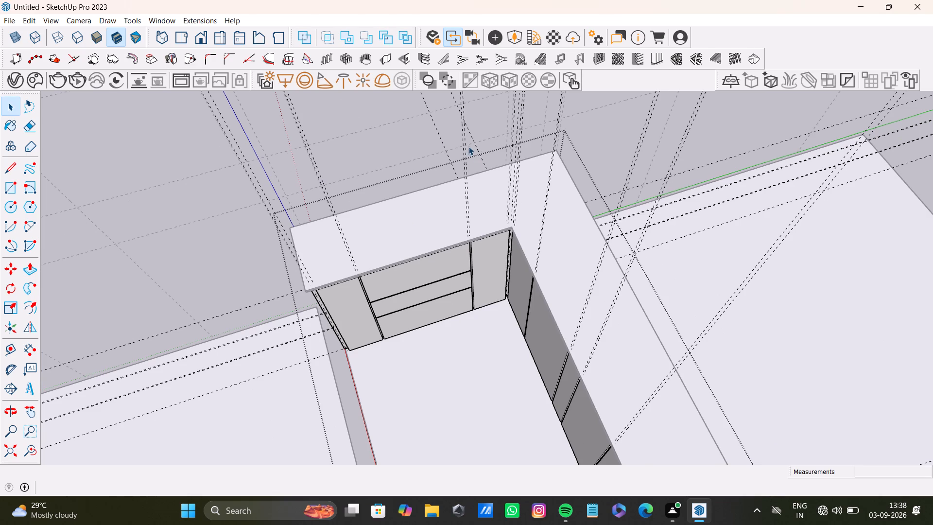
# Examine the raised fronts on both legs of the L-shaped block, around the inner corner and beneath the top's overhang.
pyautogui.click(405, 141)
pyautogui.scroll(-4, 431, 333)
pyautogui.moveTo(420, 332); pyautogui.dragTo(485, 254, button='middle')
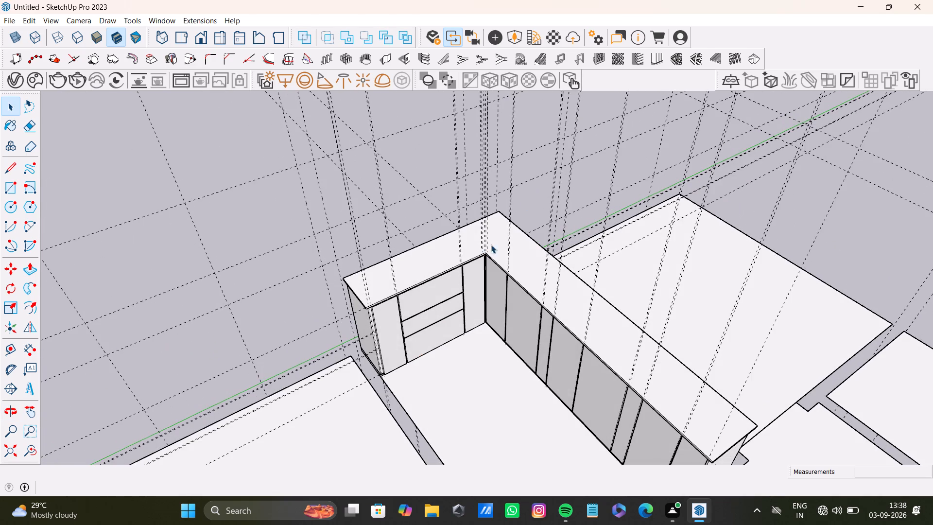
pyautogui.scroll(20, 476, 287)
pyautogui.scroll(1, 476, 287)
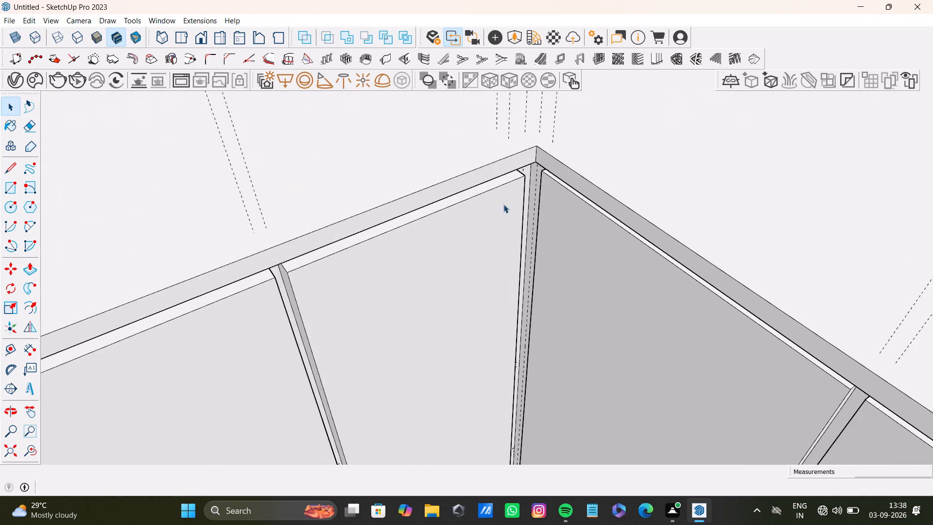
pyautogui.scroll(-9, 505, 212)
pyautogui.moveTo(527, 266); pyautogui.dragTo(483, 187, button='middle')
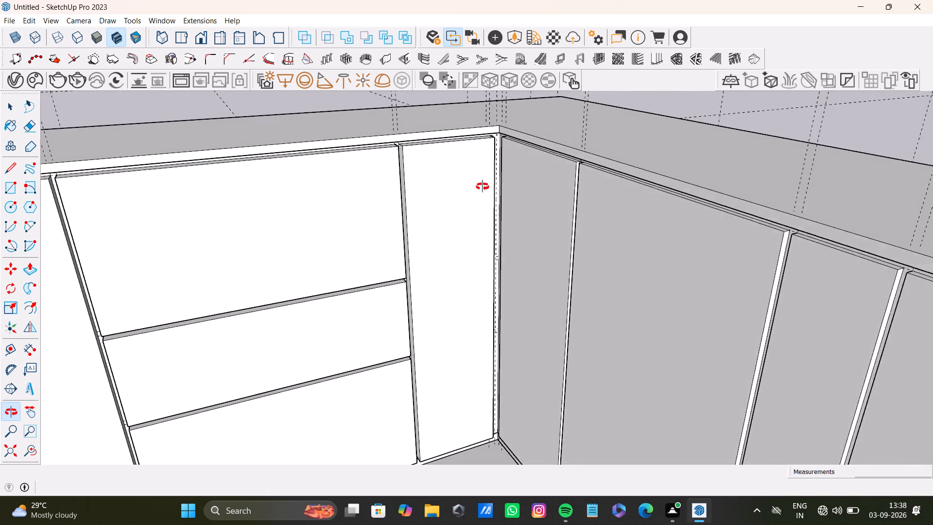
pyautogui.moveTo(483, 187); pyautogui.dragTo(480, 188, button='middle')
pyautogui.scroll(3, 530, 183)
pyautogui.scroll(-9, 528, 183)
pyautogui.moveTo(528, 233); pyautogui.dragTo(586, 255, button='middle')
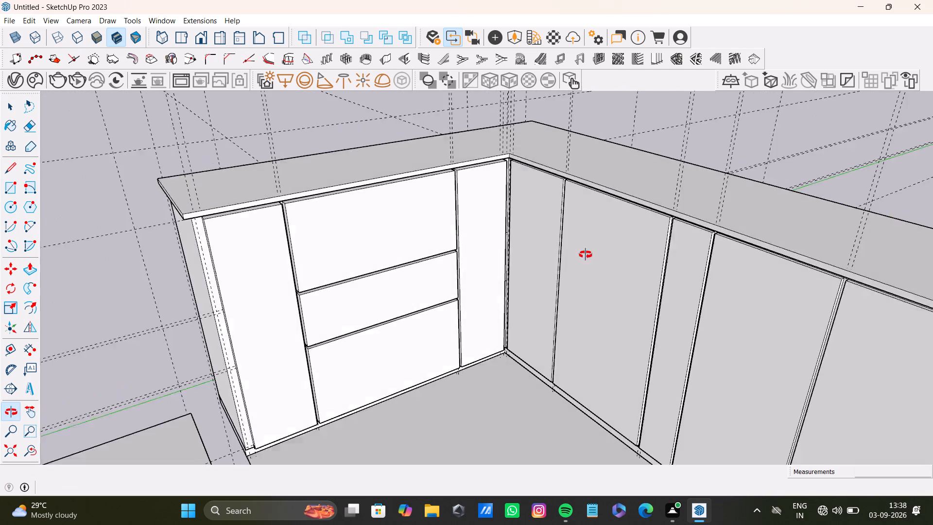
pyautogui.moveTo(586, 255); pyautogui.dragTo(613, 294, button='middle')
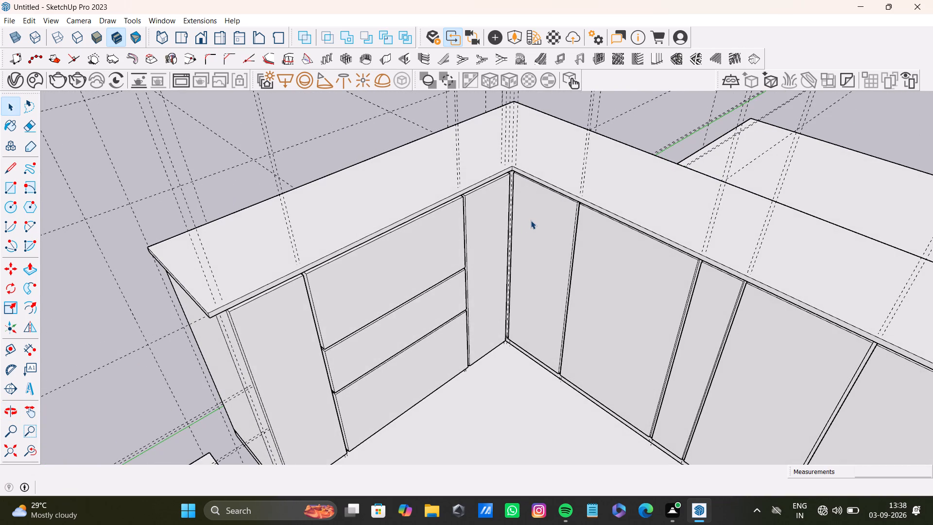
# Open the block for editing and Push/Pull the first long-leg panel from the inner corner outward by about 3/8".
pyautogui.click(531, 220)
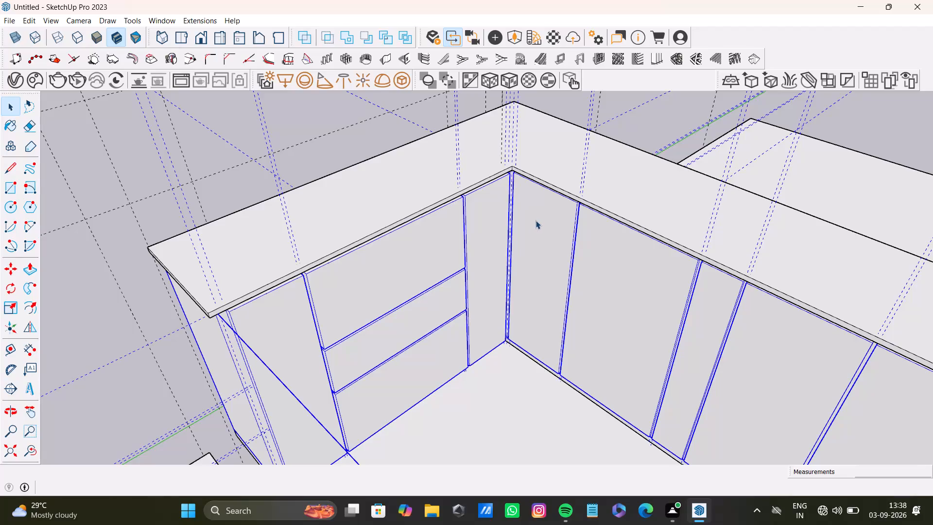
pyautogui.doubleClick(536, 219)
pyautogui.click(537, 223)
pyautogui.press('p')
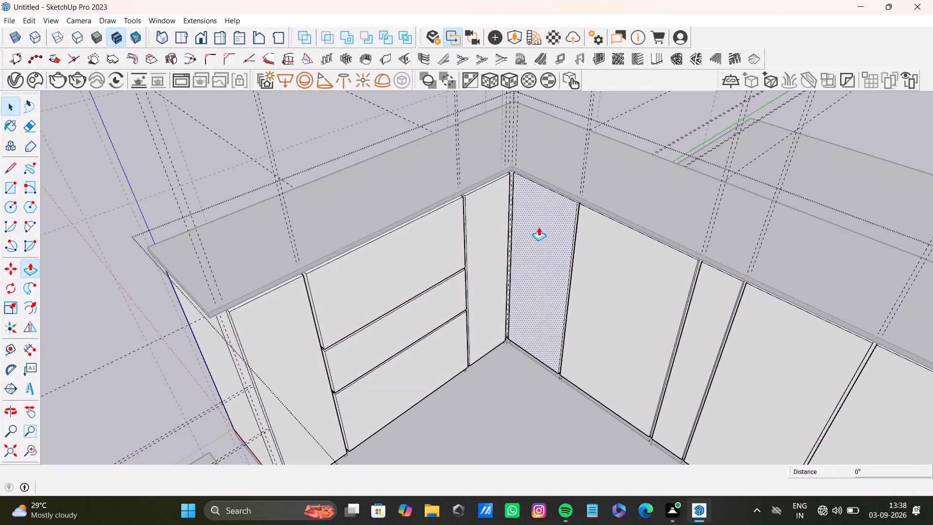
pyautogui.click(552, 224)
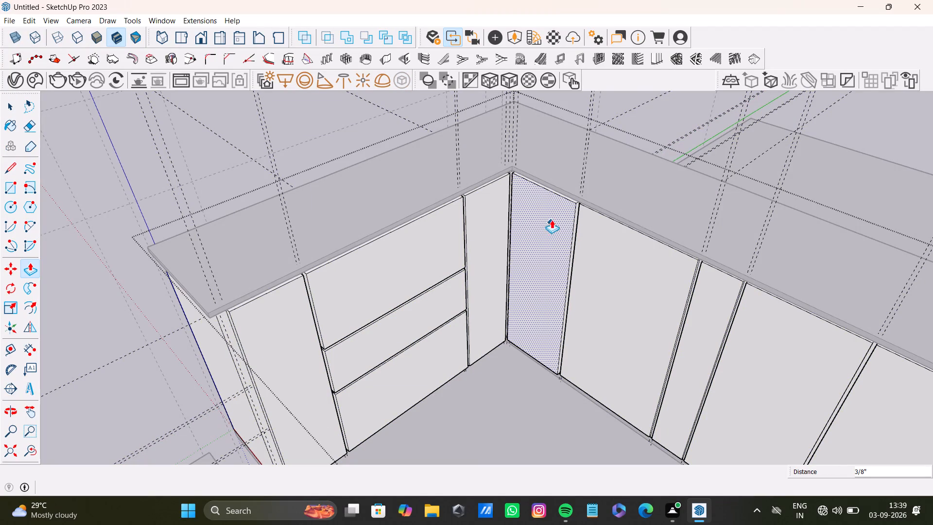
pyautogui.press('space')
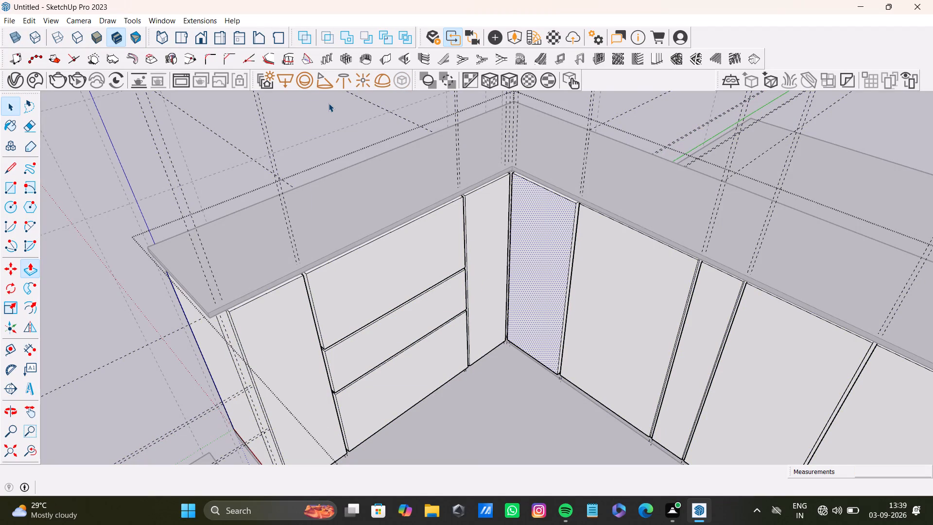
# Push/Pull the second long-leg panel from the inner corner outward by about 3/8", level with the first panel.
pyautogui.click(617, 310)
pyautogui.press('p')
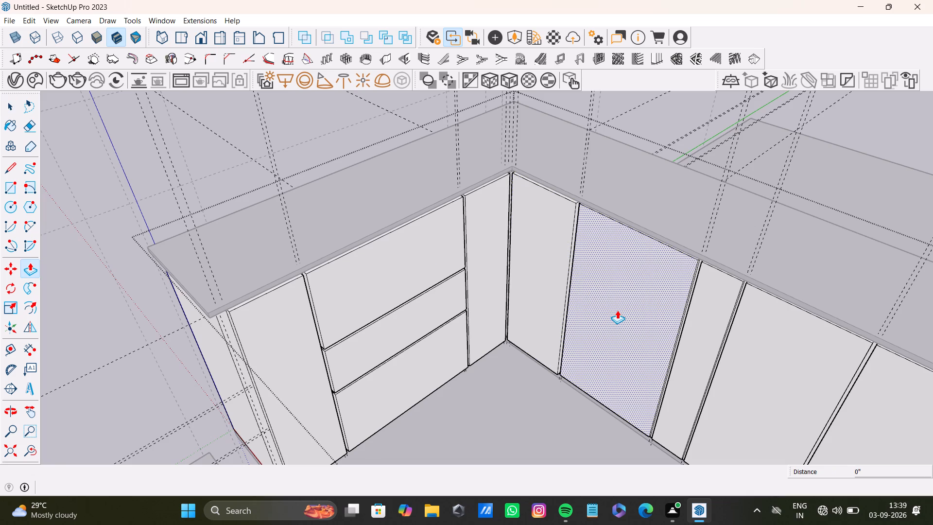
pyautogui.moveTo(591, 261); pyautogui.dragTo(558, 218)
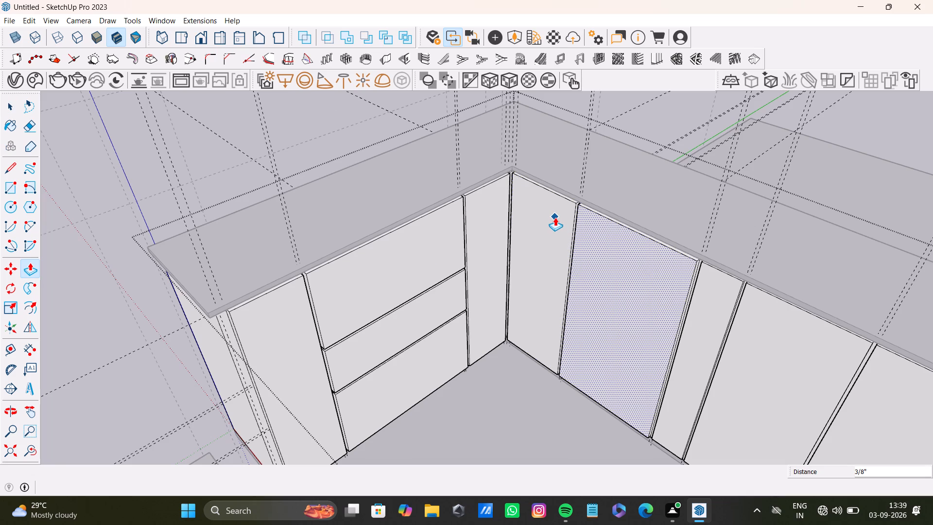
pyautogui.press('space')
# Push/Pull the narrow third long-leg panel from the inner corner outward by about 3/8", level with the second panel.
pyautogui.click(730, 293)
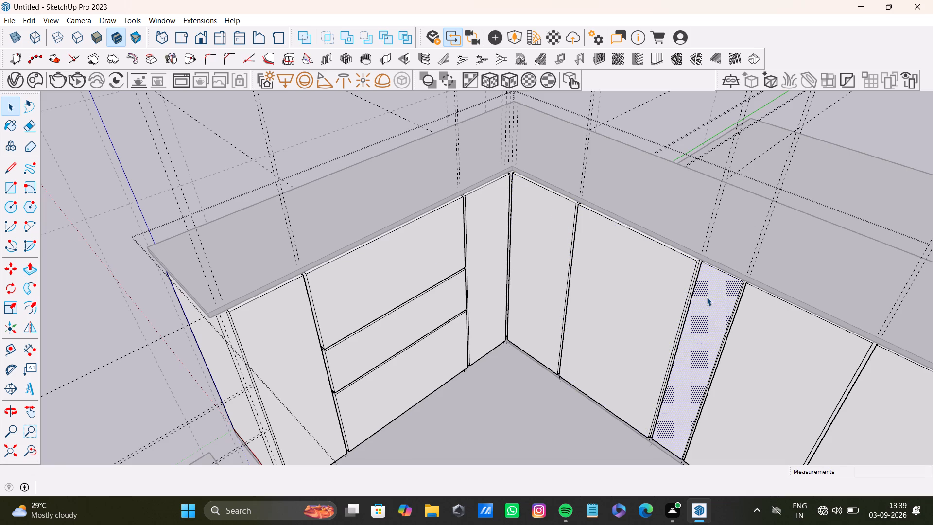
pyautogui.press('p')
pyautogui.moveTo(707, 297); pyautogui.dragTo(673, 276)
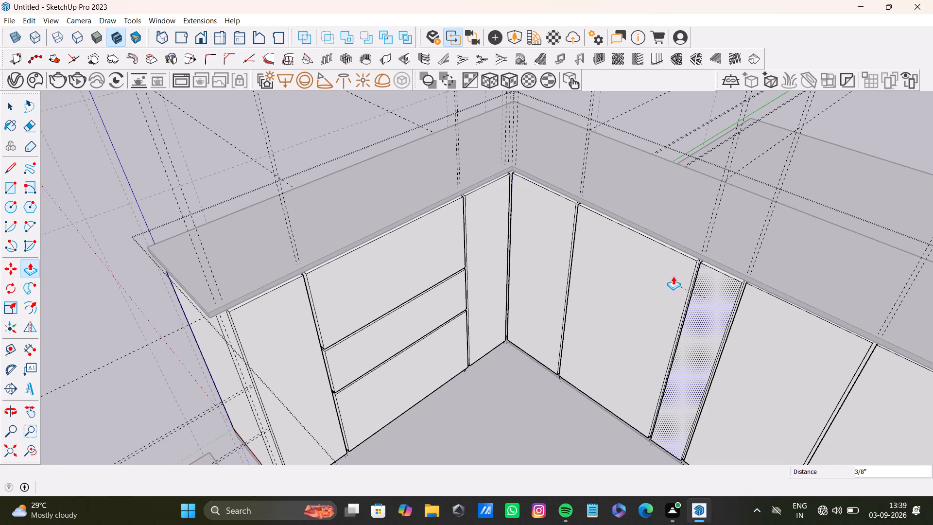
pyautogui.moveTo(673, 276); pyautogui.dragTo(672, 268)
pyautogui.scroll(-5, 496, 306)
pyautogui.keyDown('shift'); pyautogui.moveTo(518, 301); pyautogui.dragTo(485, 265, button='middle'); pyautogui.keyUp('shift')
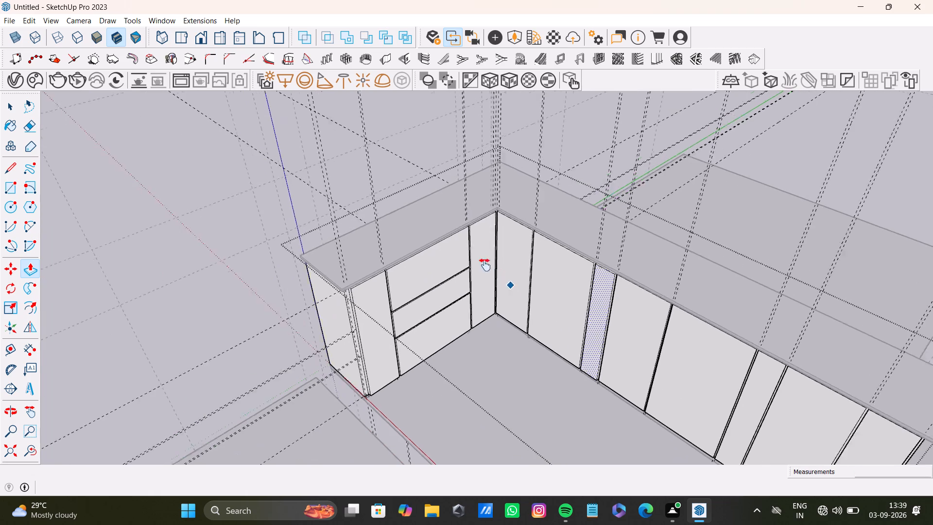
pyautogui.keyDown('shift'); pyautogui.moveTo(485, 265); pyautogui.dragTo(452, 244, button='middle'); pyautogui.keyUp('shift')
pyautogui.press('space')
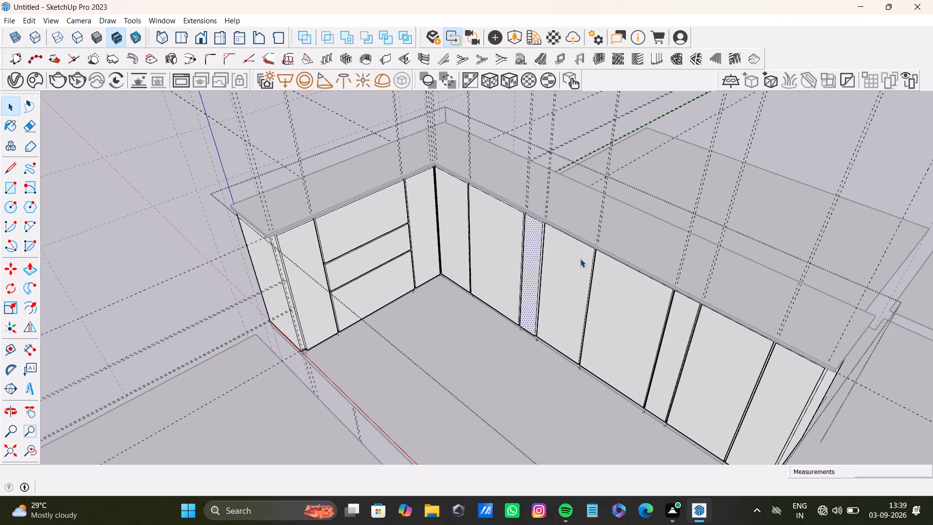
# Push/Pull the fourth long-leg panel from the inner corner outward by about 3/8", level with the narrow panel beside it.
pyautogui.click(580, 259)
pyautogui.press('p')
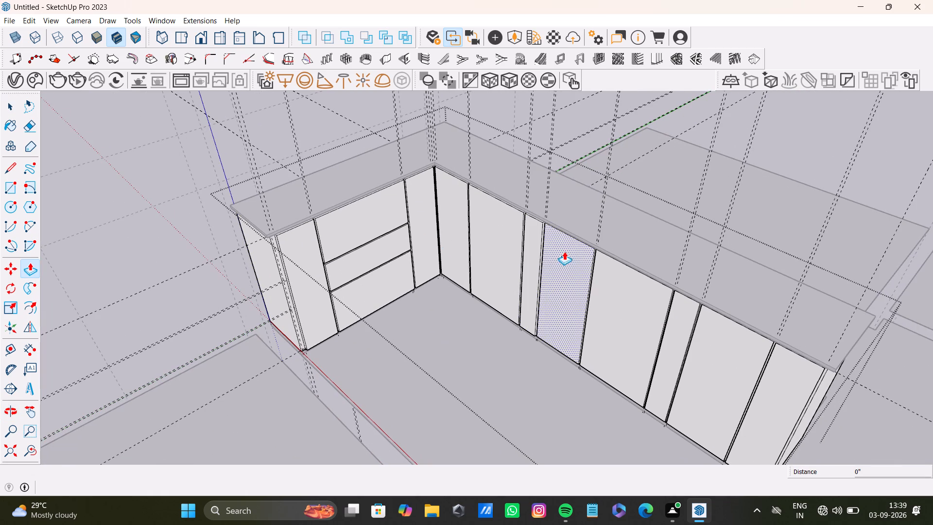
pyautogui.scroll(7, 530, 225)
pyautogui.moveTo(553, 251); pyautogui.dragTo(530, 225)
pyautogui.scroll(-4, 506, 319)
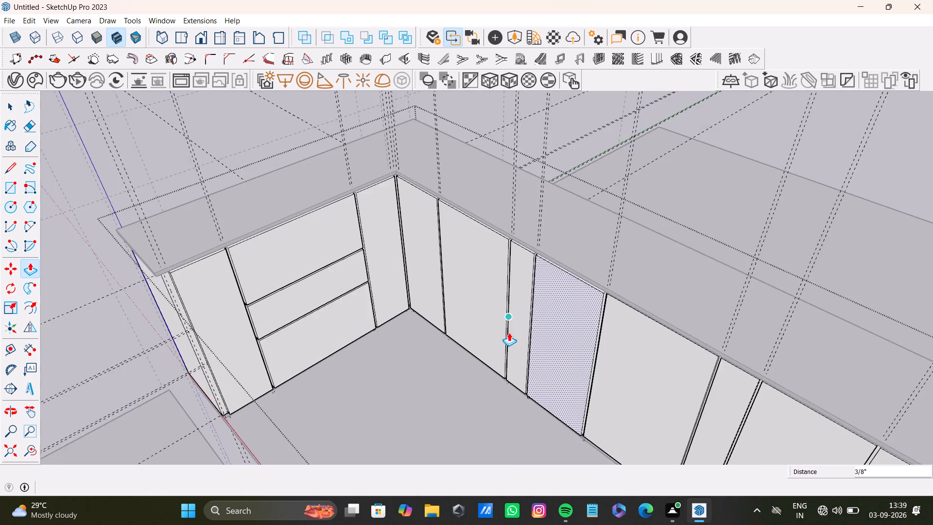
pyautogui.scroll(-2, 509, 332)
pyautogui.keyDown('shift'); pyautogui.moveTo(519, 332); pyautogui.dragTo(460, 237, button='middle'); pyautogui.keyUp('shift')
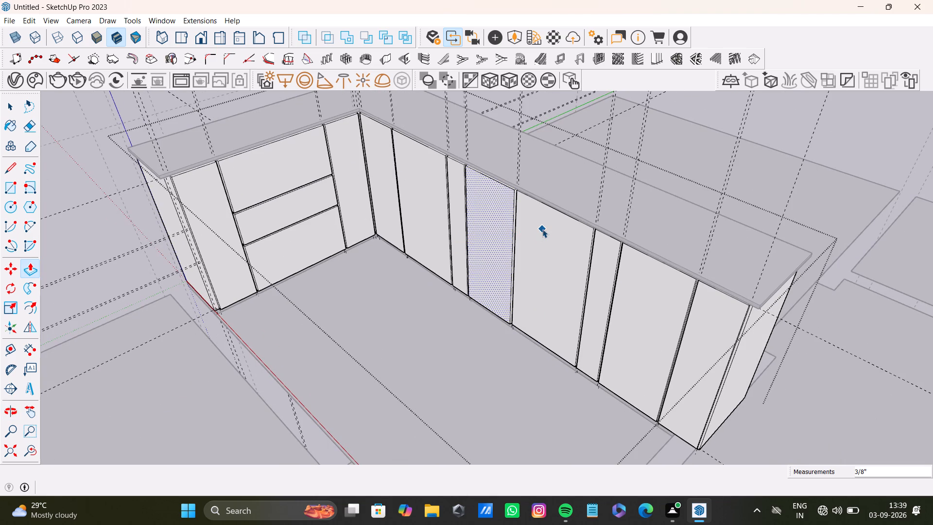
pyautogui.press('space')
# Push/Pull the fifth long-leg panel from the inner corner outward by about 1/4", level with the fourth panel.
pyautogui.click(542, 229)
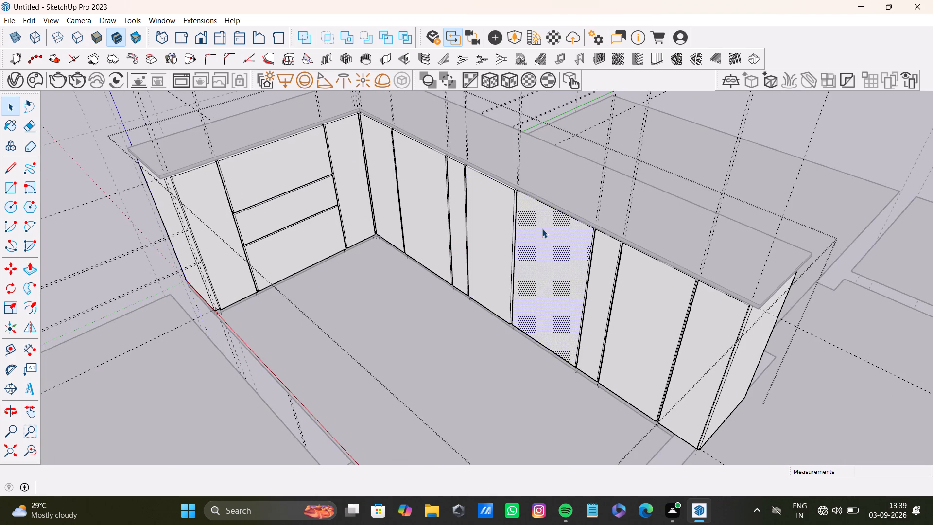
pyautogui.press('p')
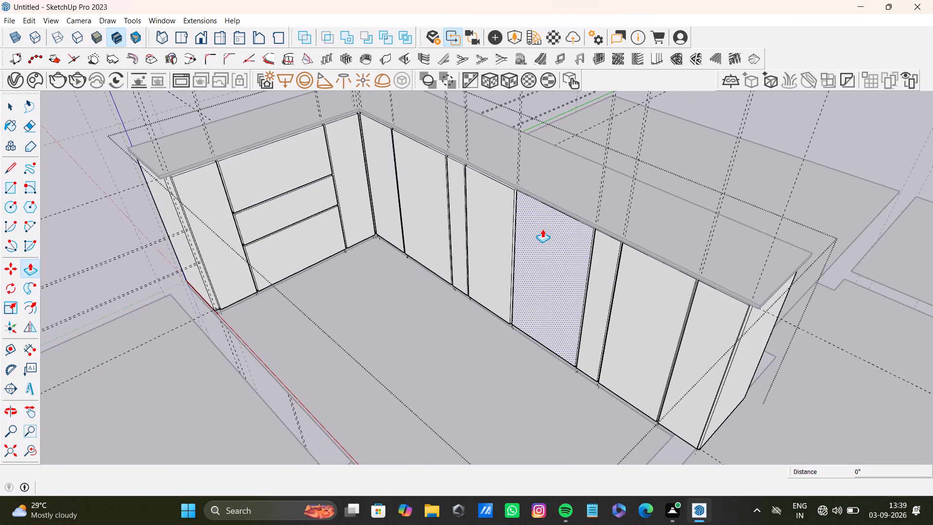
pyautogui.moveTo(542, 229); pyautogui.dragTo(496, 180)
pyautogui.scroll(-3, 510, 243)
pyautogui.keyDown('shift'); pyautogui.moveTo(530, 249); pyautogui.dragTo(490, 186, button='middle'); pyautogui.keyUp('shift')
pyautogui.scroll(6, 527, 199)
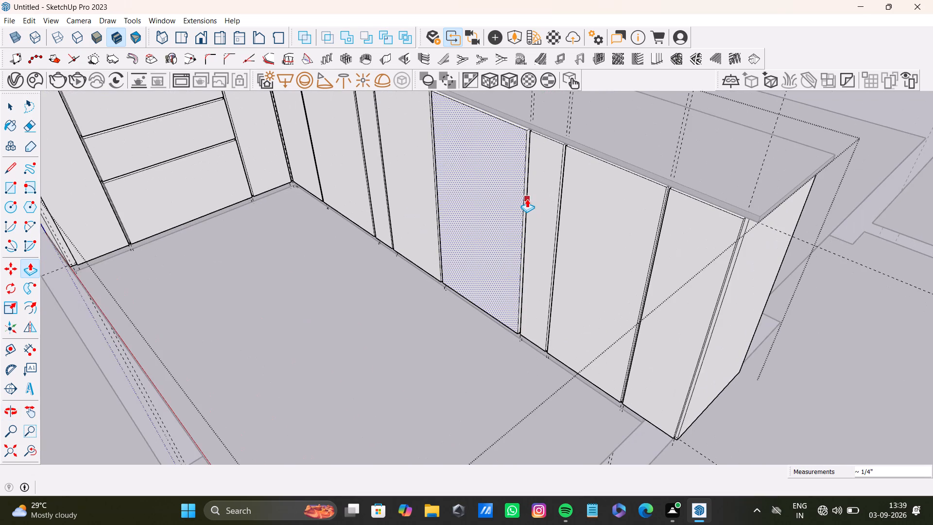
pyautogui.press('space')
# Push/Pull the narrow sixth long-leg panel from the inner corner outward, level with the fifth panel.
pyautogui.click(552, 191)
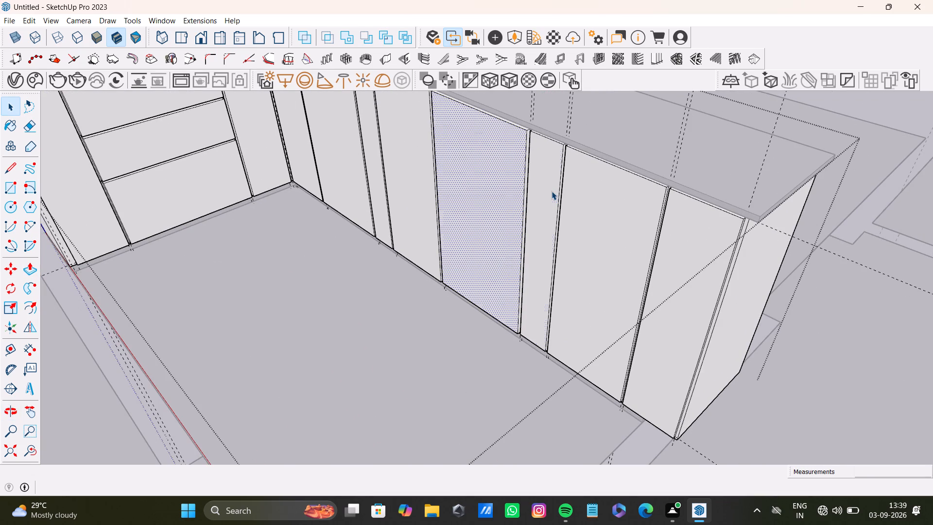
pyautogui.press('p')
pyautogui.moveTo(537, 189); pyautogui.dragTo(504, 158)
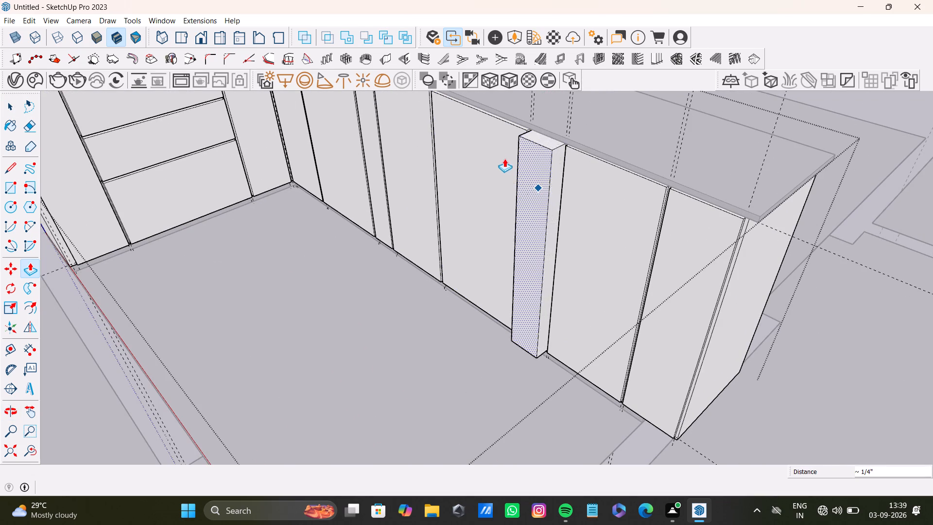
pyautogui.moveTo(504, 158); pyautogui.dragTo(500, 136)
pyautogui.press('space')
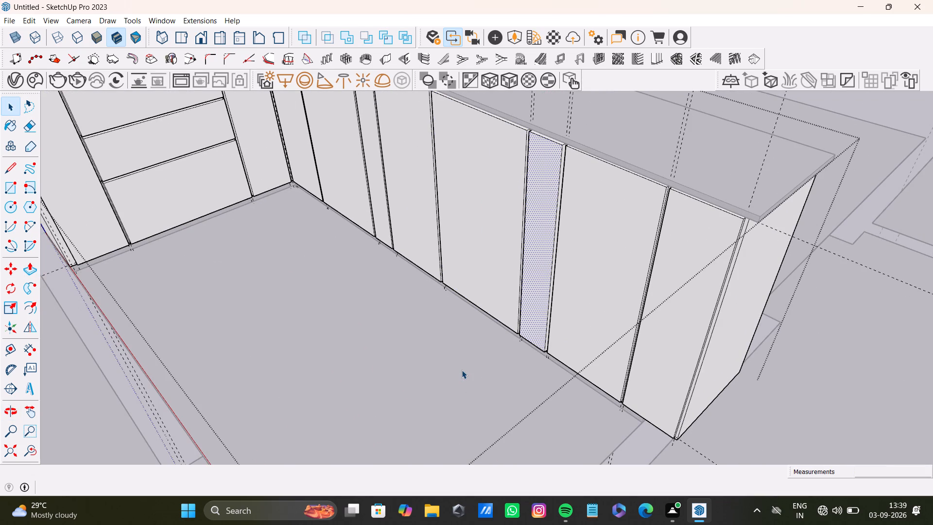
# Push/Pull the seventh long-leg panel from the inner corner outward, level with the narrow panel beside it.
pyautogui.click(612, 267)
pyautogui.press('p')
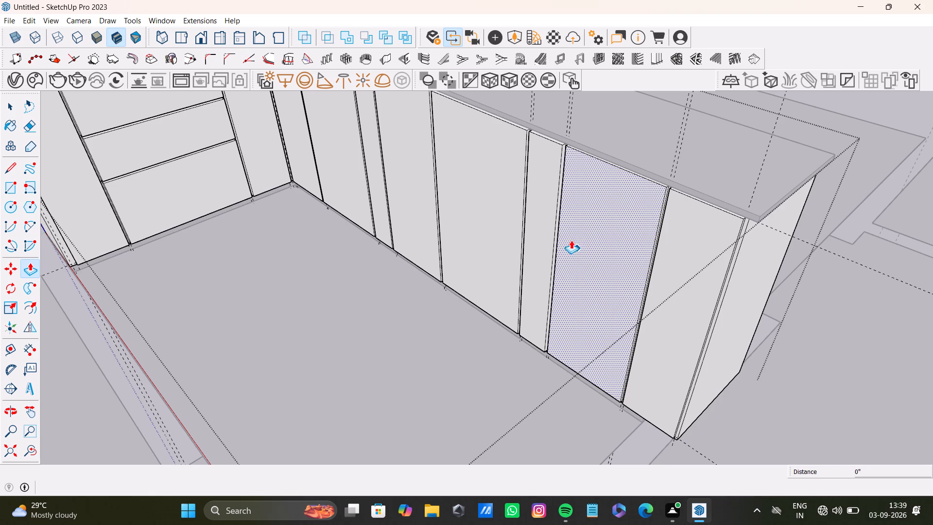
pyautogui.moveTo(571, 240); pyautogui.dragTo(539, 146)
pyautogui.press('space')
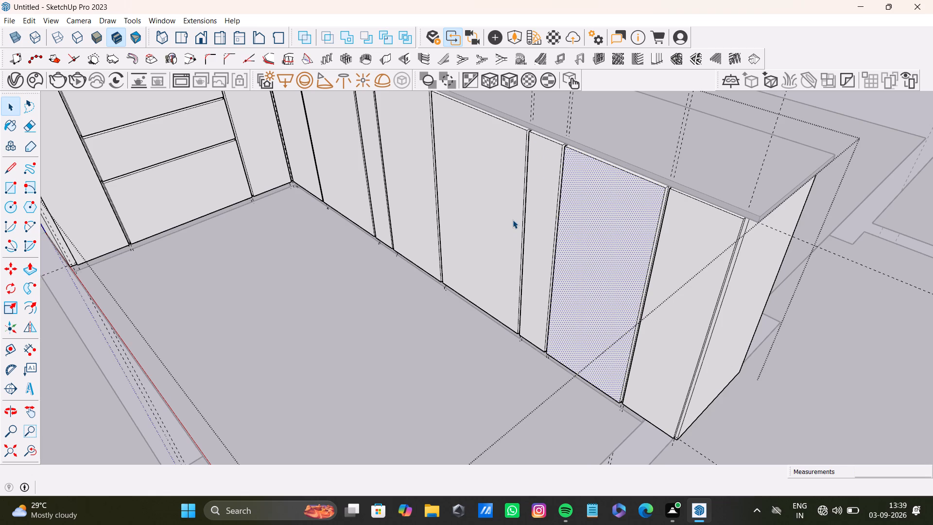
# Push/Pull the last panel at the long leg's free end outward by about 1/4" and finish editing the block.
pyautogui.click(680, 228)
pyautogui.press('p')
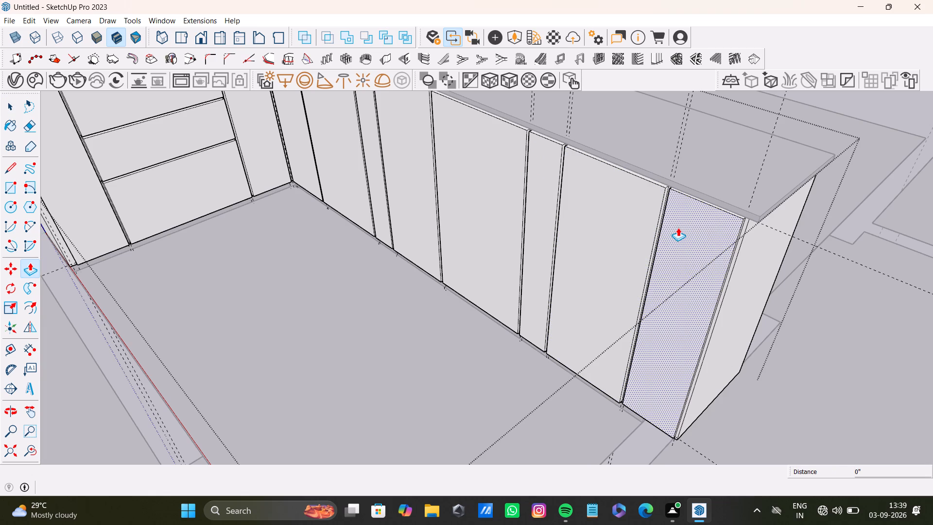
pyautogui.moveTo(678, 227); pyautogui.dragTo(646, 193)
pyautogui.scroll(-12, 551, 251)
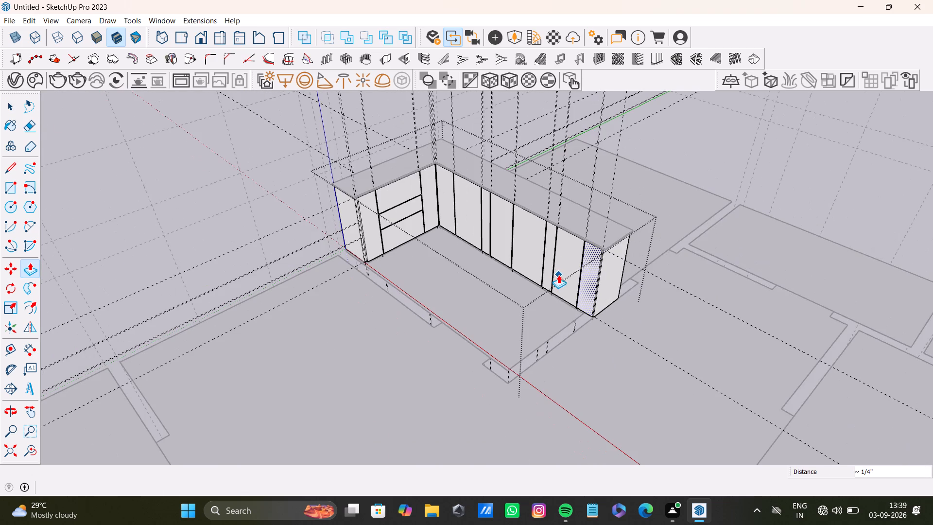
pyautogui.press('space')
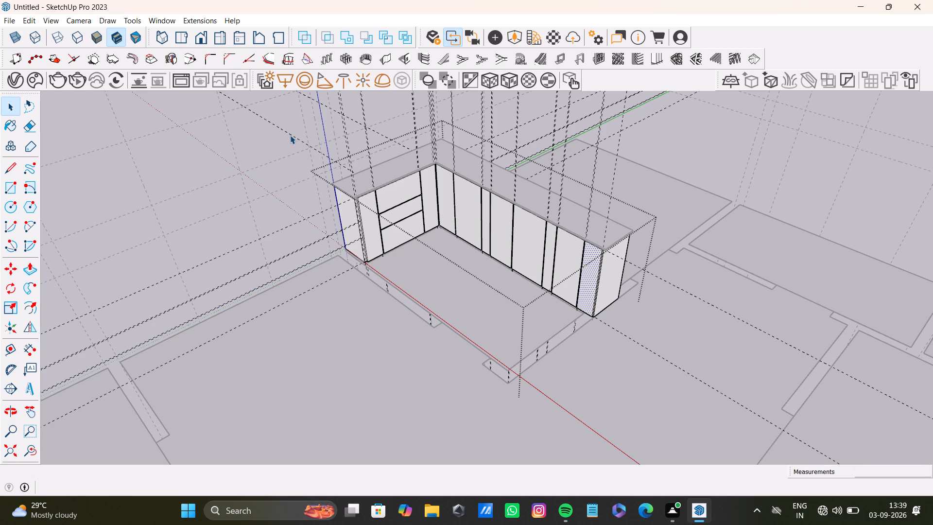
pyautogui.press('space')
pyautogui.click(295, 111)
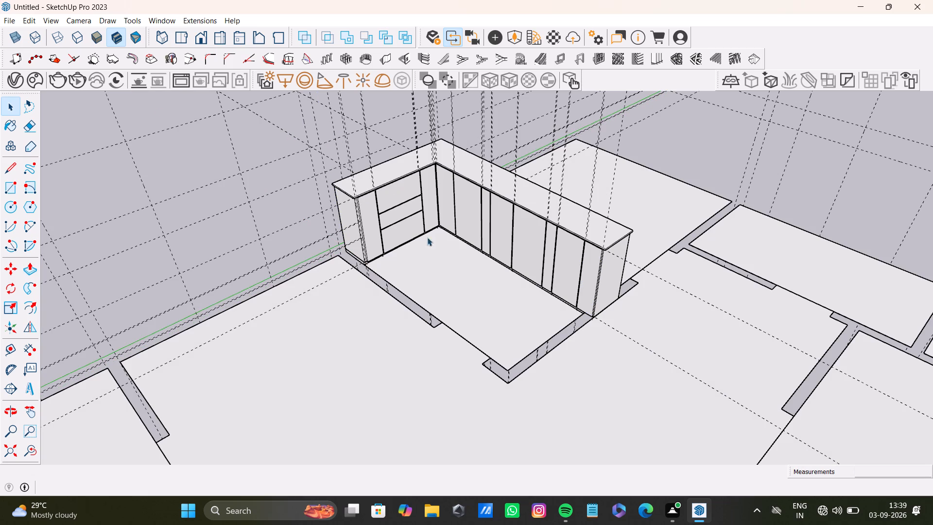
# Examine the finished fronts and the recessed base along the long leg, especially where it meets the floor at the free end.
pyautogui.scroll(7, 565, 280)
pyautogui.moveTo(573, 318); pyautogui.dragTo(567, 237, button='middle')
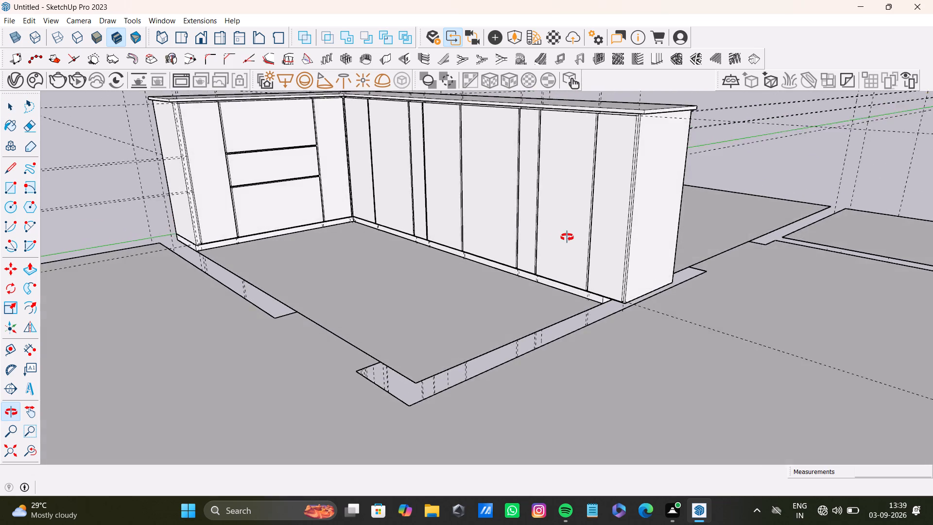
pyautogui.moveTo(567, 237); pyautogui.dragTo(592, 242, button='middle')
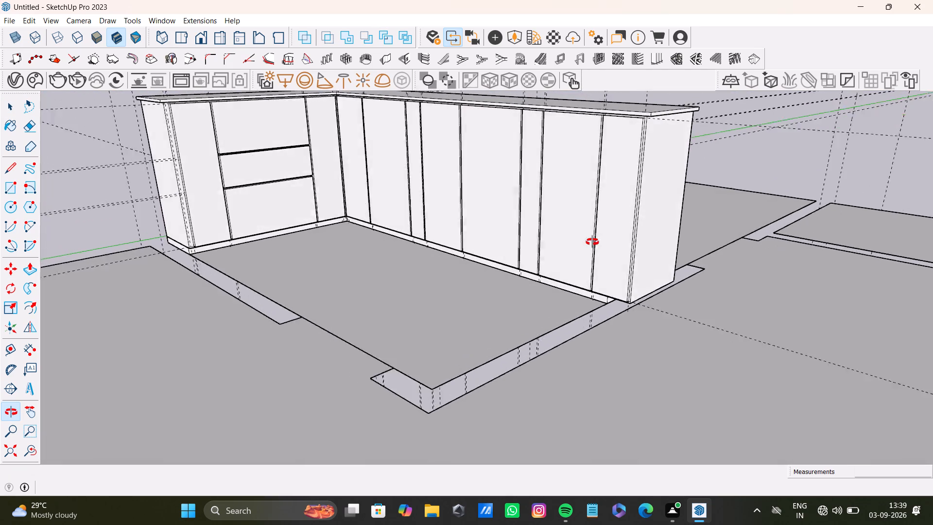
pyautogui.moveTo(592, 242); pyautogui.dragTo(632, 265, button='middle')
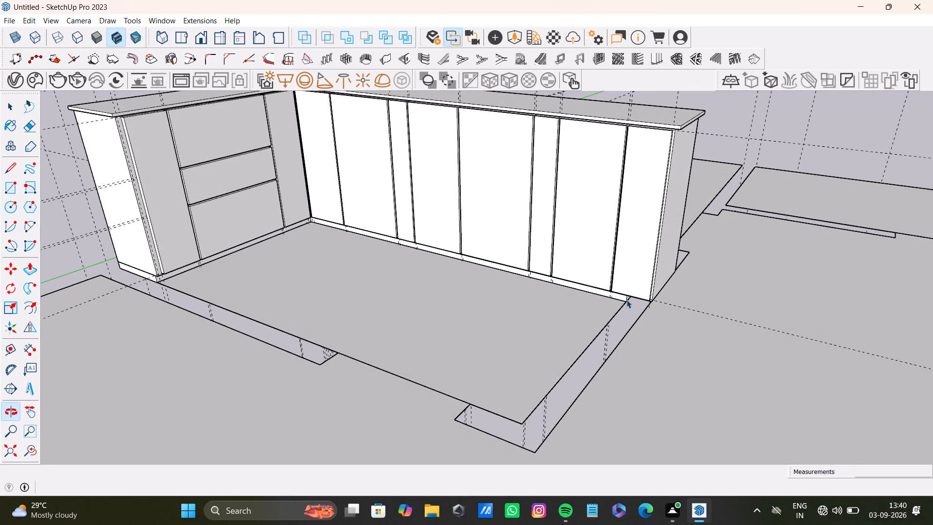
pyautogui.moveTo(649, 315); pyautogui.dragTo(559, 321, button='middle')
pyautogui.scroll(8, 581, 328)
pyautogui.moveTo(615, 336); pyautogui.dragTo(579, 297, button='middle')
pyautogui.scroll(8, 587, 314)
pyautogui.click(597, 293)
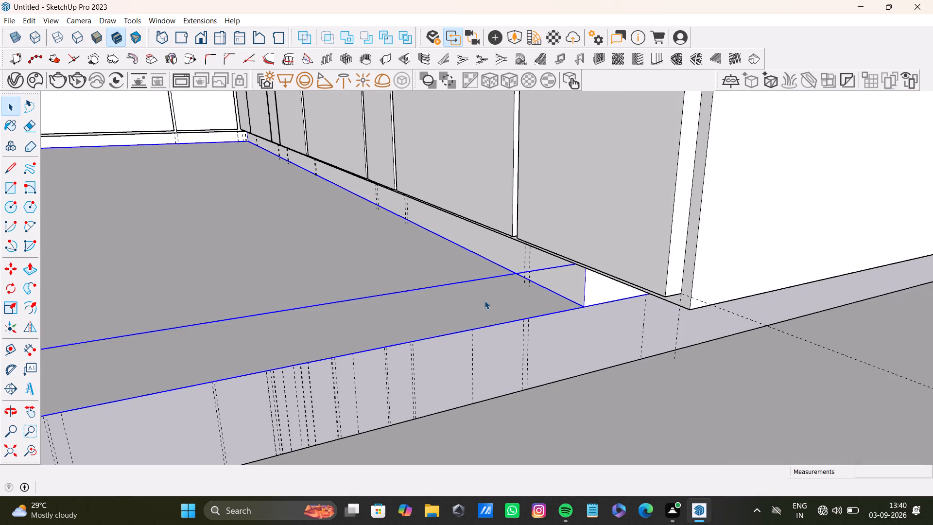
# Clear the selection and examine the L-shaped block's panel fronts, top slab and base along both legs from several angles.
pyautogui.scroll(-18, 482, 293)
pyautogui.moveTo(350, 261); pyautogui.dragTo(479, 280, button='middle')
pyautogui.scroll(-3, 37, 227)
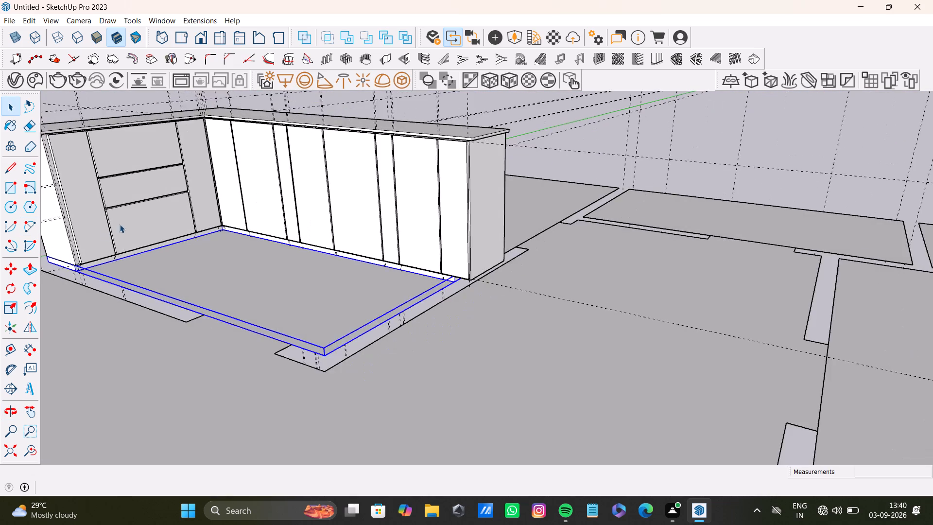
pyautogui.scroll(-4, 120, 224)
pyautogui.scroll(-4, 178, 215)
pyautogui.keyDown('shift'); pyautogui.moveTo(180, 212); pyautogui.dragTo(290, 332, button='middle'); pyautogui.keyUp('shift')
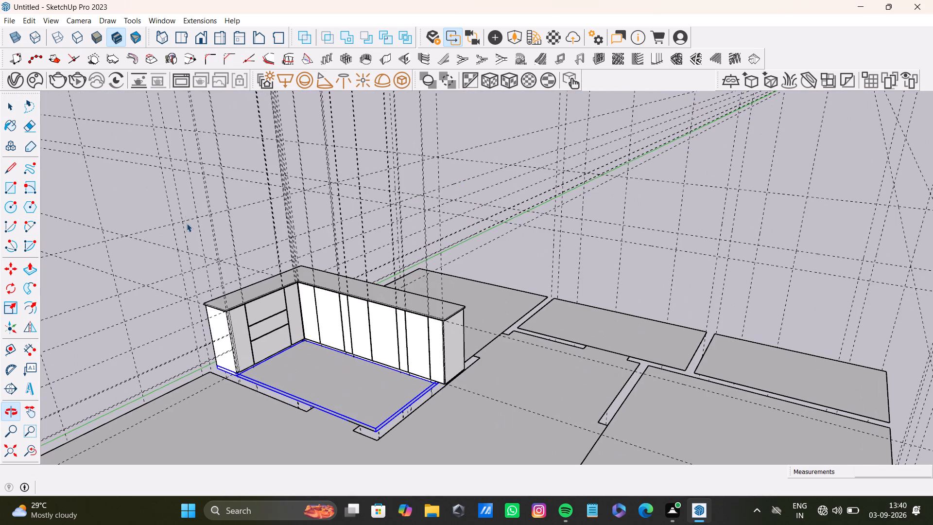
pyautogui.click(136, 186)
pyautogui.scroll(-4, 249, 278)
pyautogui.scroll(9, 315, 296)
pyautogui.moveTo(322, 316); pyautogui.dragTo(317, 305, button='middle')
pyautogui.scroll(8, 515, 374)
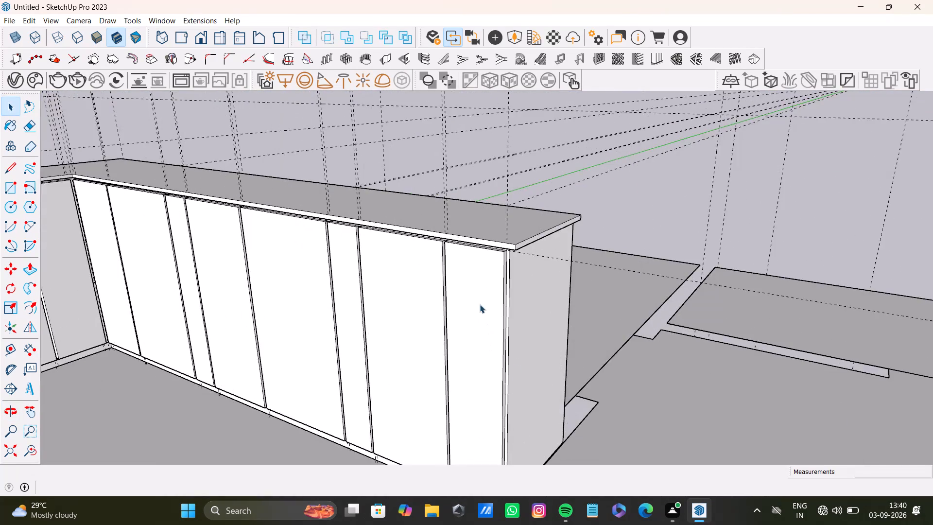
pyautogui.scroll(3, 480, 304)
pyautogui.scroll(-14, 478, 283)
pyautogui.keyDown('shift'); pyautogui.moveTo(399, 293); pyautogui.dragTo(520, 321, button='middle'); pyautogui.keyUp('shift')
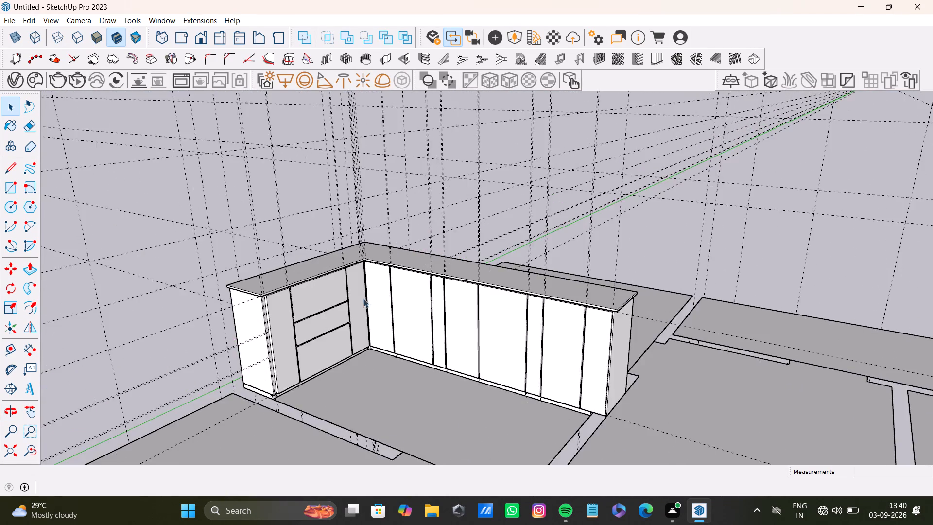
pyautogui.scroll(9, 307, 299)
pyautogui.moveTo(313, 315); pyautogui.dragTo(291, 322, button='middle')
pyautogui.scroll(-5, 616, 303)
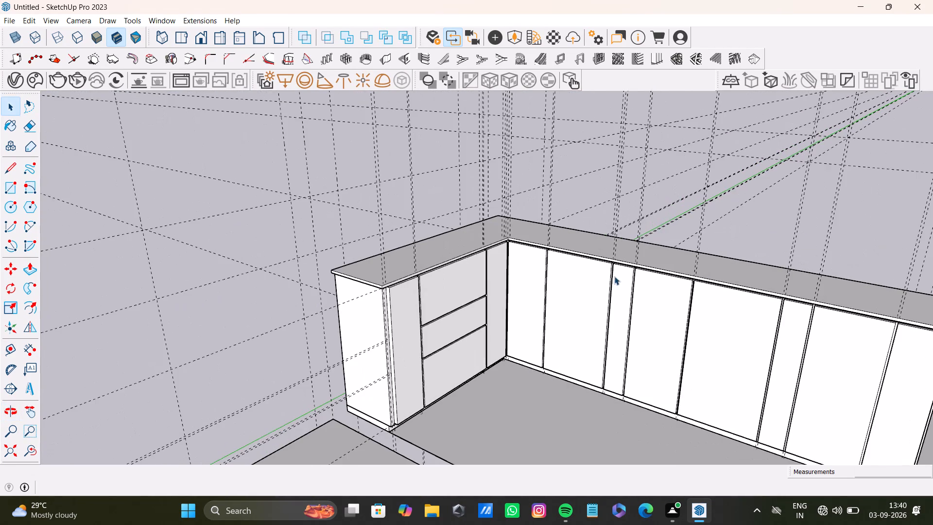
pyautogui.scroll(3, 590, 281)
pyautogui.scroll(-8, 591, 283)
pyautogui.moveTo(624, 307); pyautogui.dragTo(658, 281, button='middle')
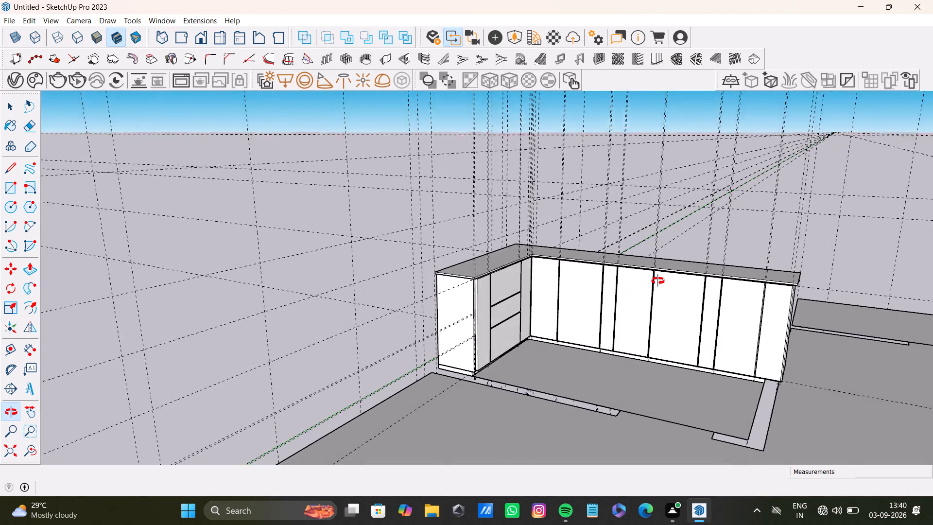
pyautogui.moveTo(658, 281); pyautogui.dragTo(543, 332, button='middle')
pyautogui.scroll(-5, 479, 332)
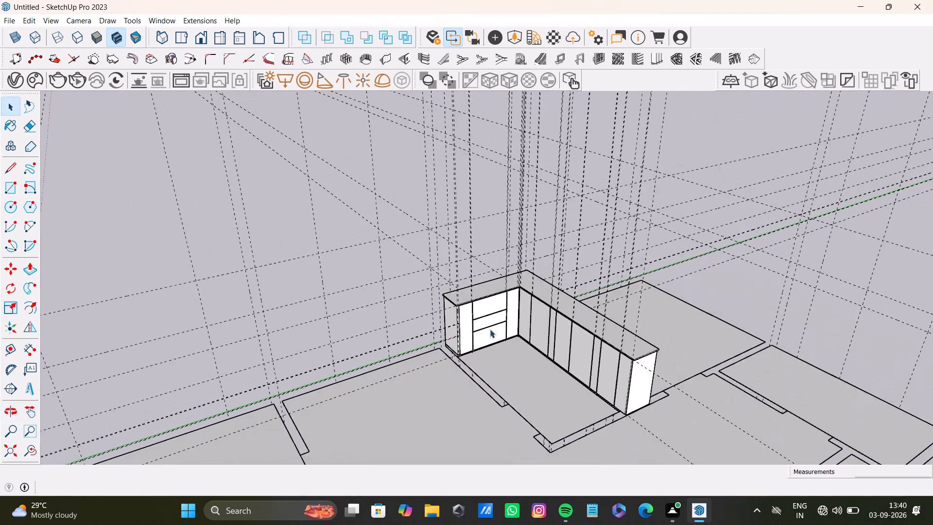
pyautogui.scroll(-4, 490, 329)
pyautogui.moveTo(526, 342); pyautogui.dragTo(566, 331, button='middle')
pyautogui.scroll(9, 552, 334)
pyautogui.moveTo(578, 347); pyautogui.dragTo(604, 275, button='middle')
pyautogui.scroll(7, 677, 445)
pyautogui.scroll(-7, 632, 394)
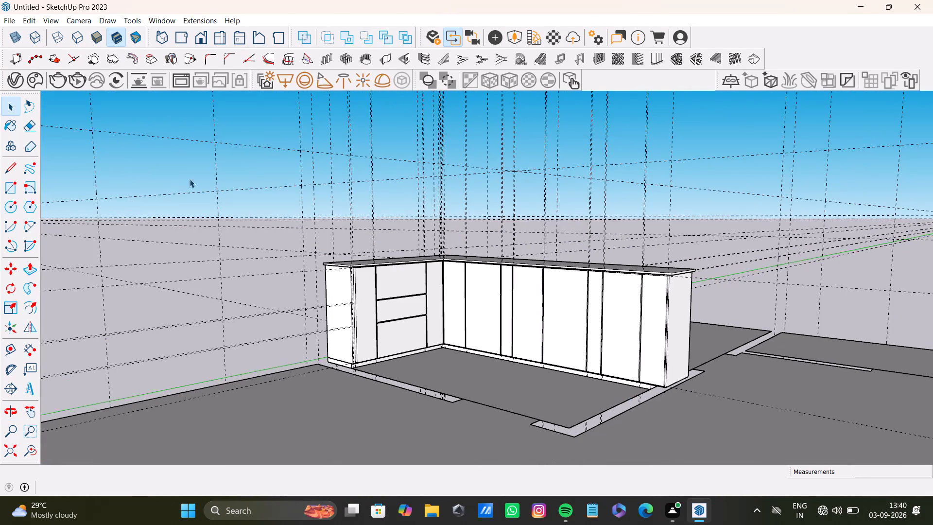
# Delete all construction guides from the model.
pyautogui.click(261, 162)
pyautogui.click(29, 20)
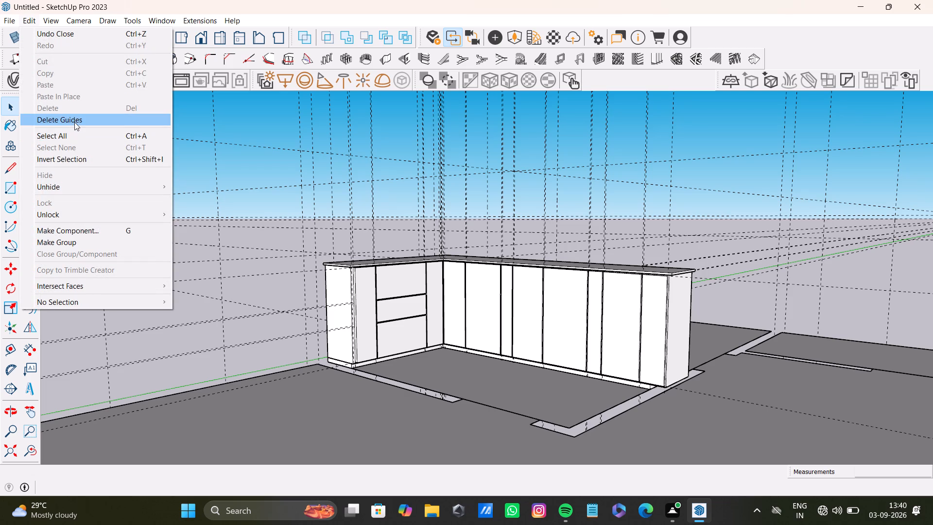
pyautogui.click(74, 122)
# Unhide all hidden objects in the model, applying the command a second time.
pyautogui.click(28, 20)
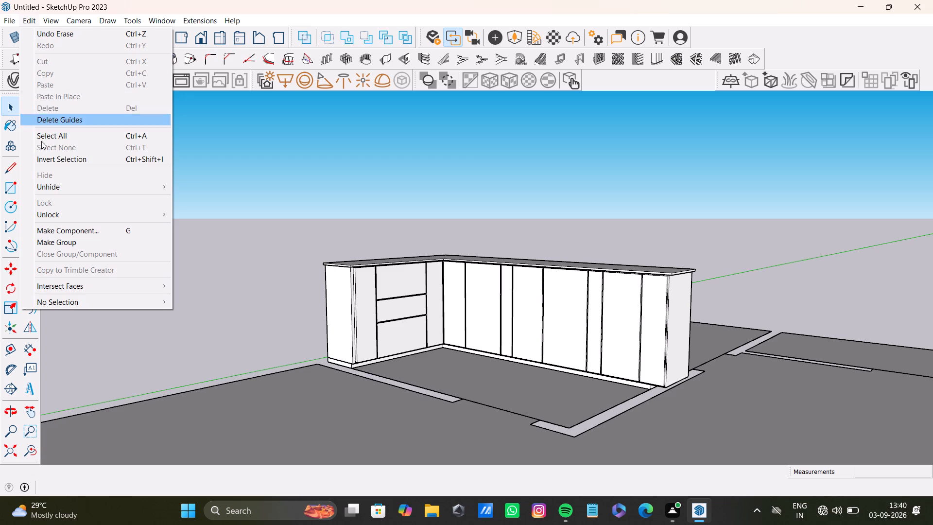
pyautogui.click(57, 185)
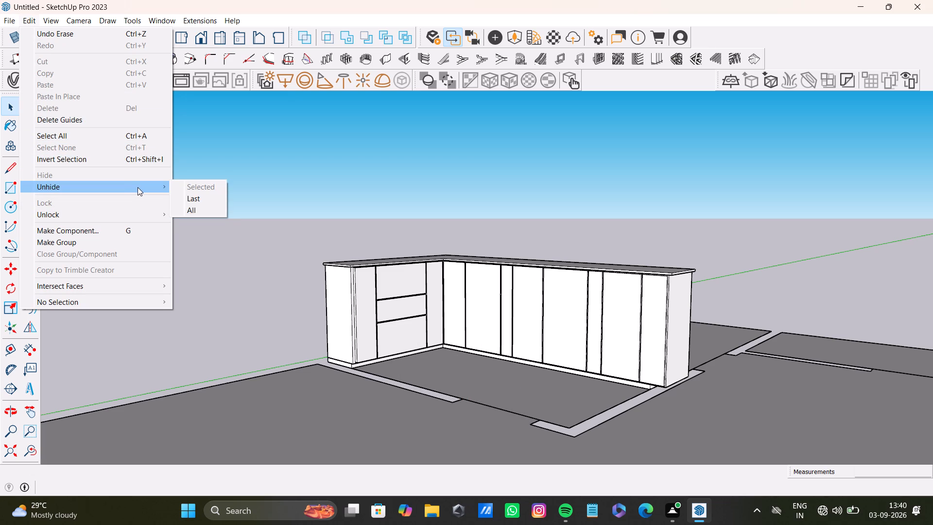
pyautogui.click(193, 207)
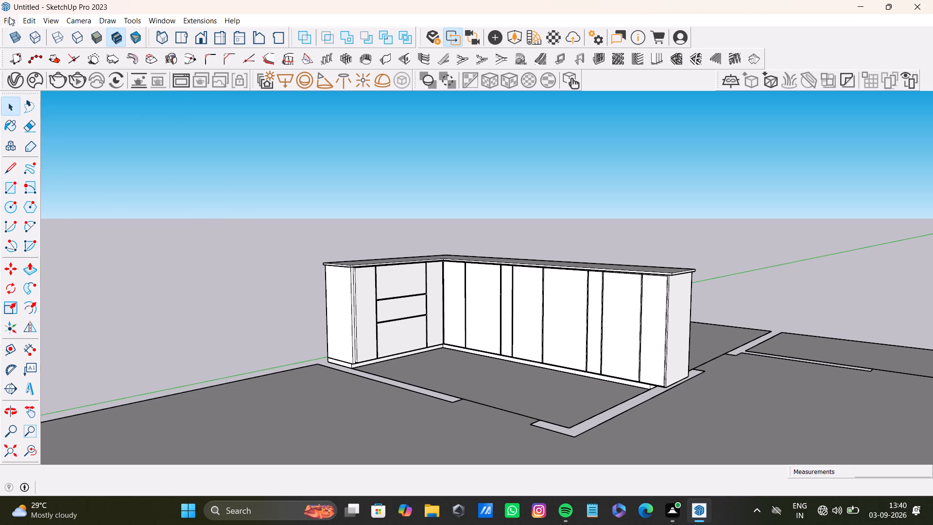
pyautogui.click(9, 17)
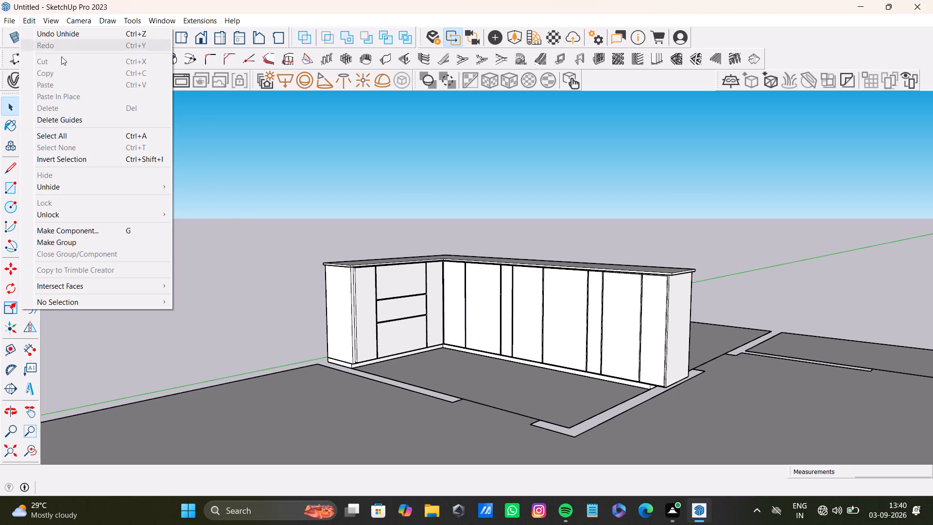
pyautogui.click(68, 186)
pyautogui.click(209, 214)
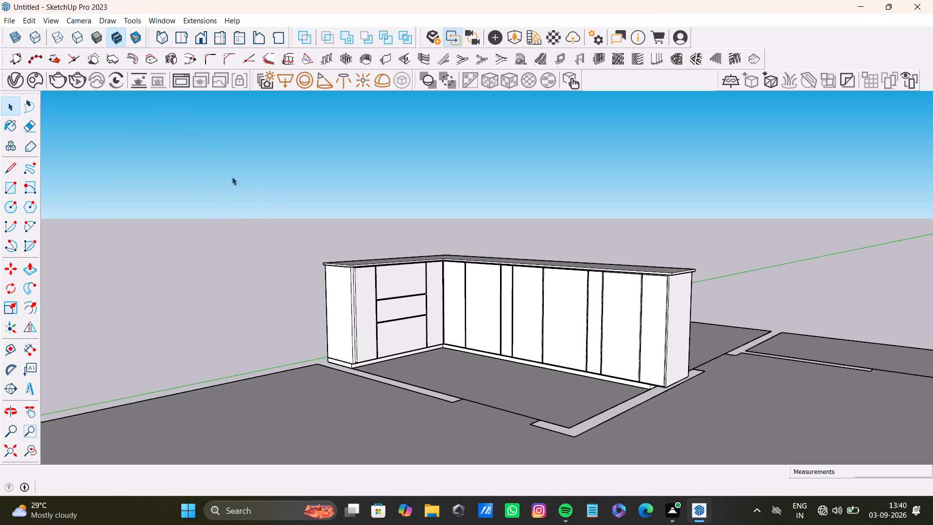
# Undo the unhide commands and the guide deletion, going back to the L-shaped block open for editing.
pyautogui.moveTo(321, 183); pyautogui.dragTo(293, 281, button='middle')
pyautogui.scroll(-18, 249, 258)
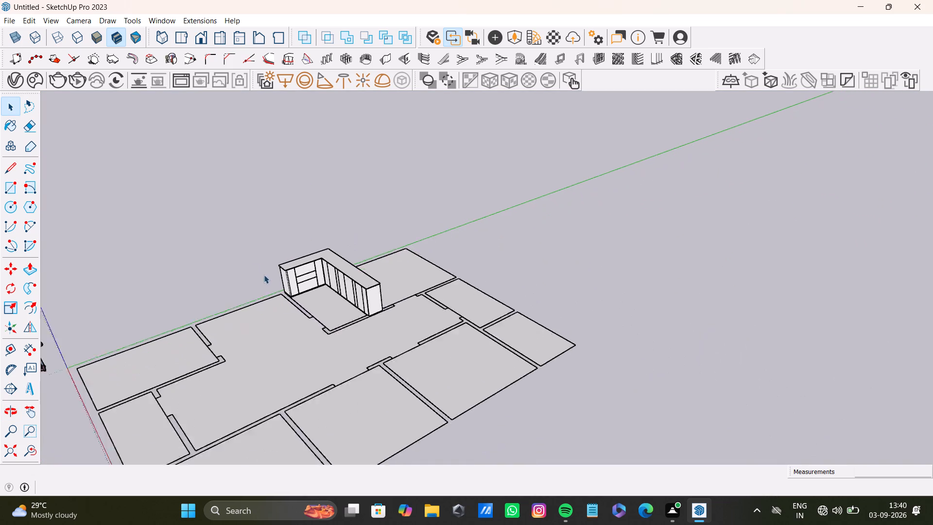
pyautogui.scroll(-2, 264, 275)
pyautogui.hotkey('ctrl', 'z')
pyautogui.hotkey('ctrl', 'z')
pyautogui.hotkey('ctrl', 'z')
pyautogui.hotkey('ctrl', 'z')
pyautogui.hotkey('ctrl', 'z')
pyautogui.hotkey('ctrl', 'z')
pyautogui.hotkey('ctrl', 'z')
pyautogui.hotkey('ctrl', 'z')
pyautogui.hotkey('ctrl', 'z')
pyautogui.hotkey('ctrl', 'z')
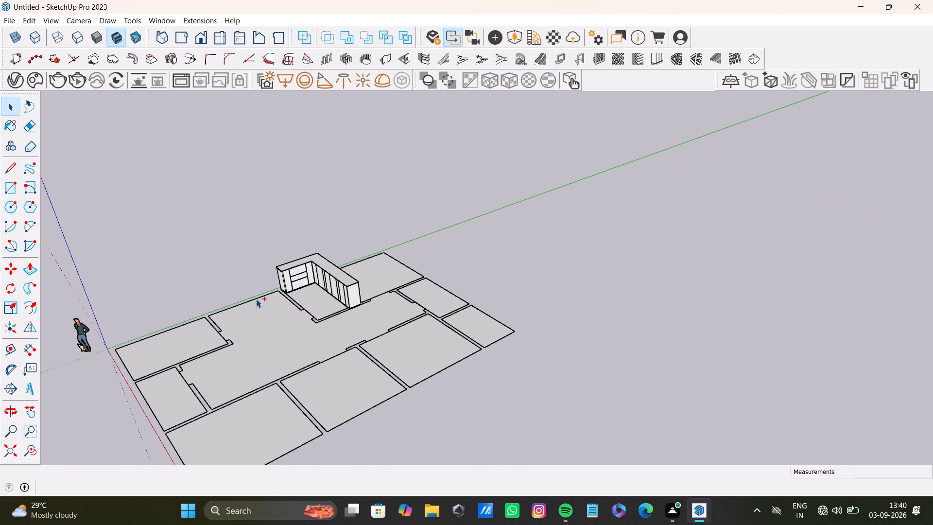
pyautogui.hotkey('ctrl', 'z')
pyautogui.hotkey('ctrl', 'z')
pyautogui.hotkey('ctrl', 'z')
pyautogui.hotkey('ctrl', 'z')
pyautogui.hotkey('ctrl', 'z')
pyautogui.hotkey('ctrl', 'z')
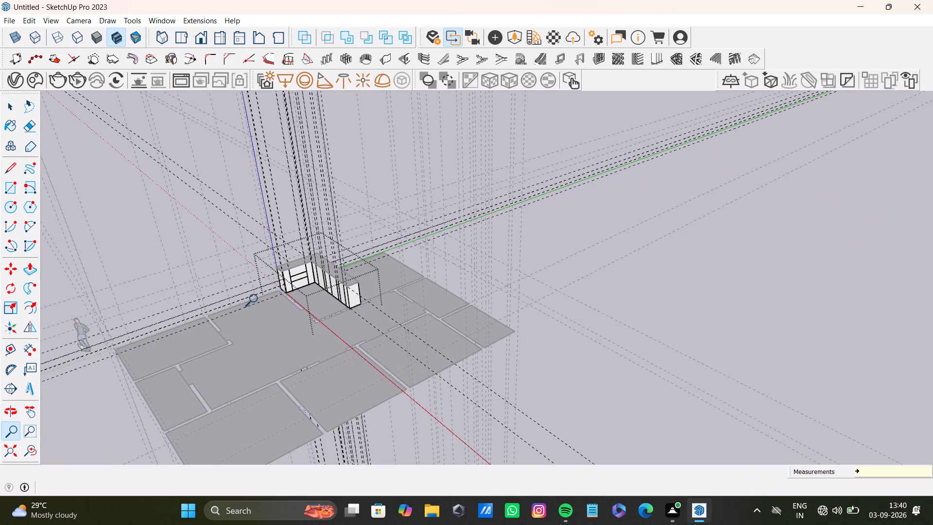
# Unhide all hidden objects while inside the block and finish editing the block.
pyautogui.click(31, 20)
pyautogui.click(80, 192)
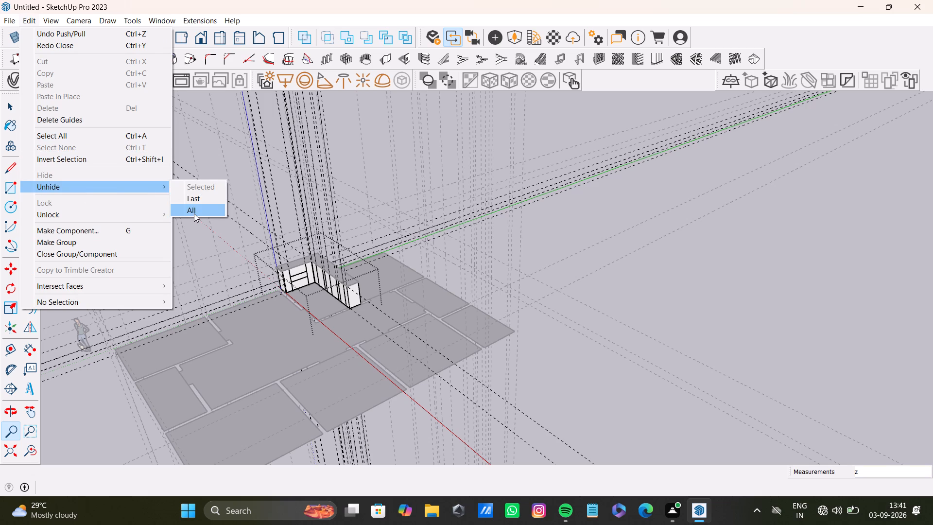
pyautogui.click(194, 213)
pyautogui.press('space')
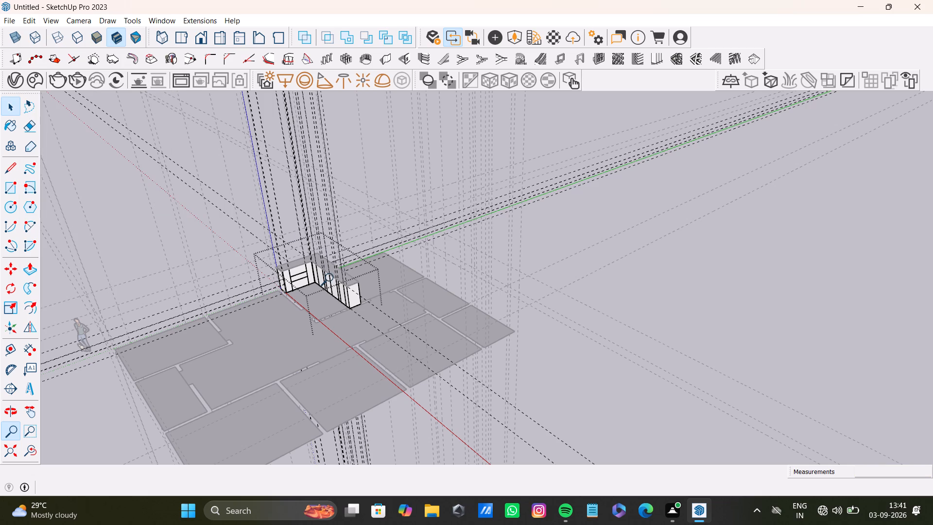
pyautogui.click(397, 156)
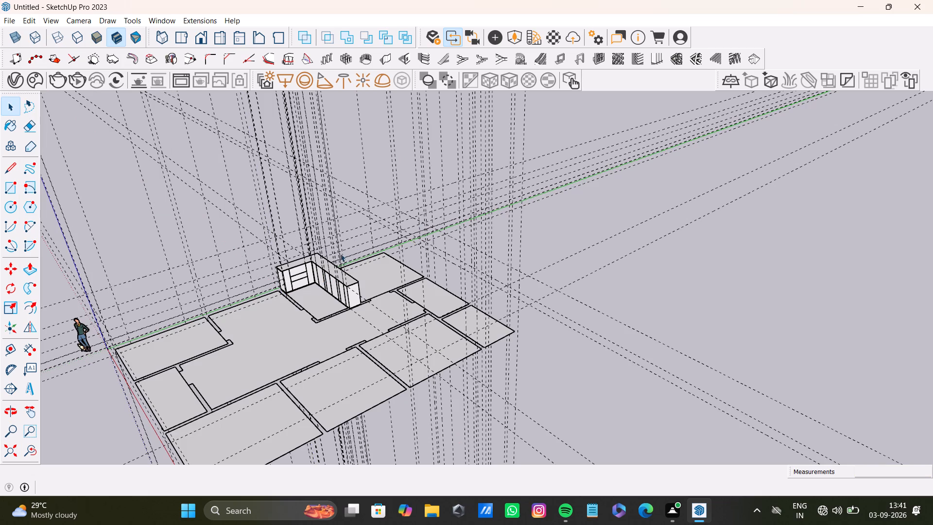
# Unhide all hidden objects at the top level of the model, outside the L-shaped block.
pyautogui.scroll(7, 251, 309)
pyautogui.scroll(2, 353, 264)
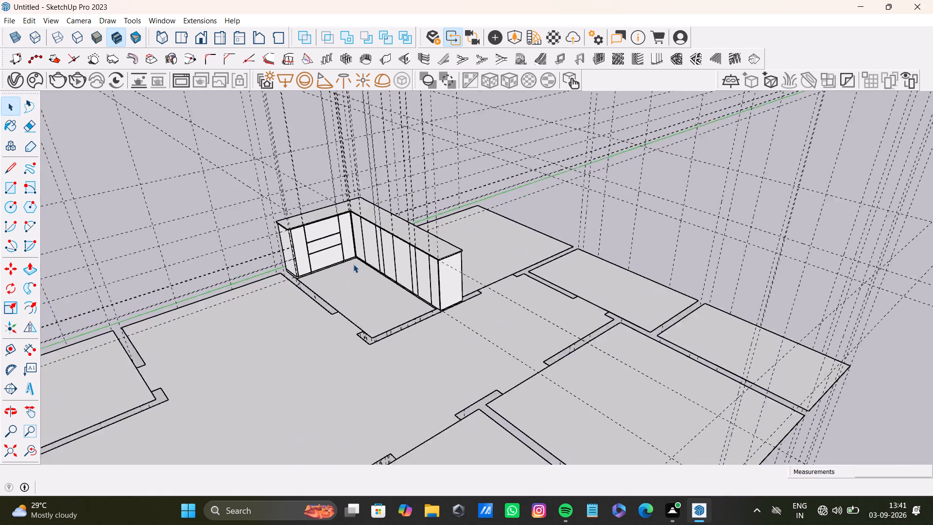
pyautogui.scroll(6, 353, 264)
pyautogui.moveTo(360, 252); pyautogui.dragTo(358, 317, button='middle')
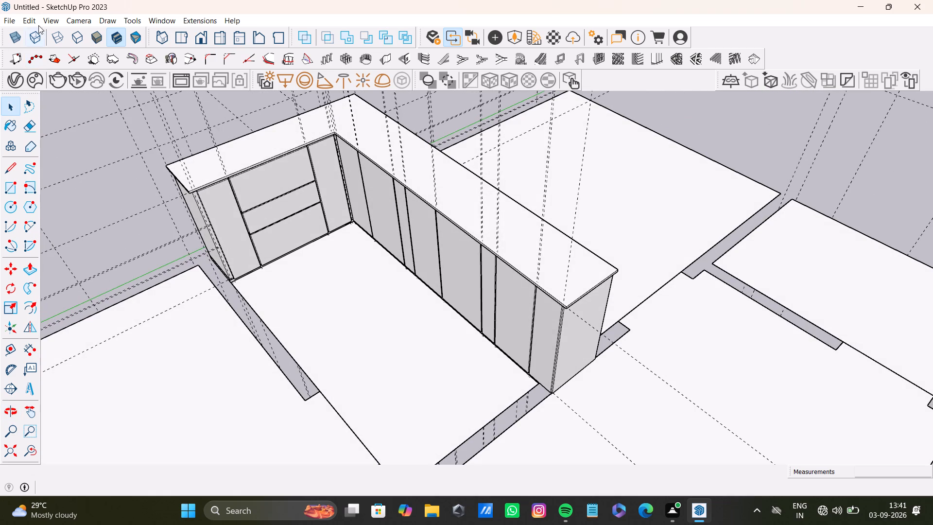
pyautogui.click(30, 25)
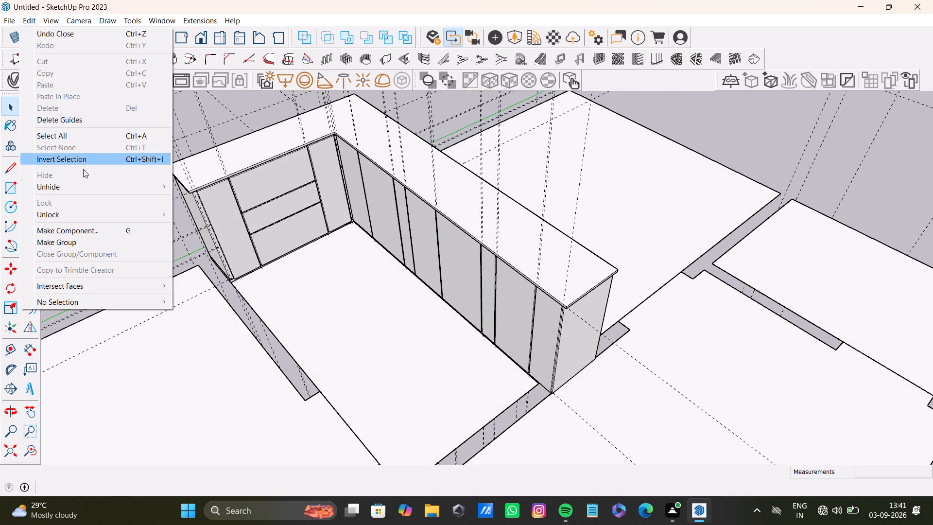
pyautogui.click(73, 188)
pyautogui.click(198, 213)
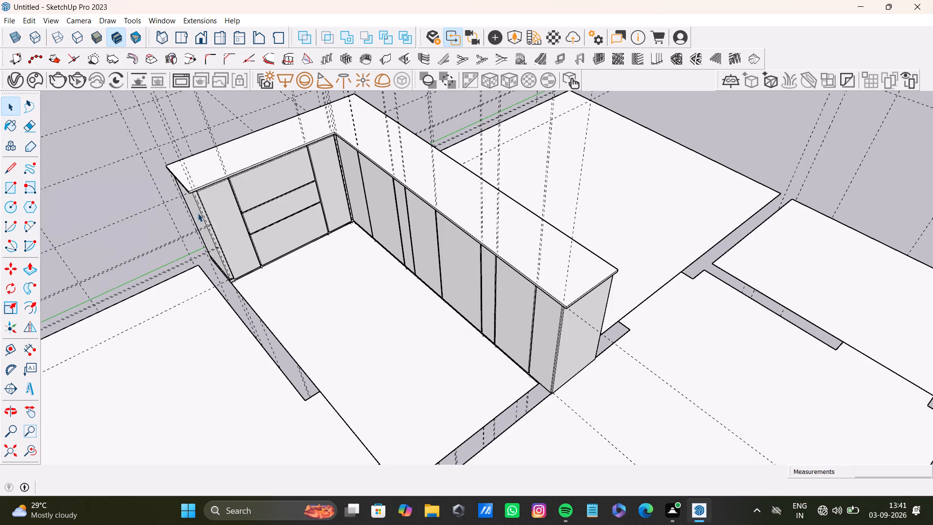
# Examine the L-shaped block in its narrow room and the floor plan of the whole house from several directions.
pyautogui.scroll(-20, 187, 235)
pyautogui.scroll(-3, 187, 235)
pyautogui.click(431, 219)
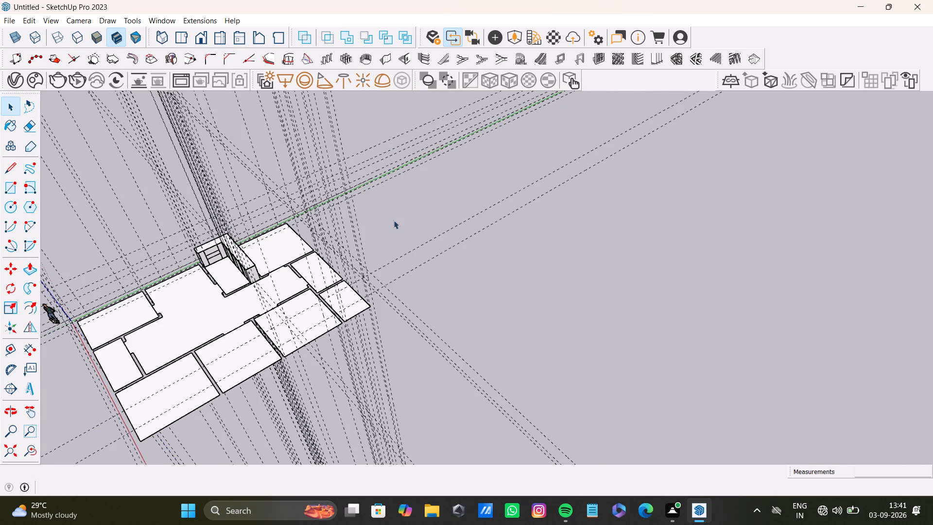
pyautogui.scroll(10, 234, 281)
pyautogui.scroll(-10, 206, 291)
pyautogui.moveTo(205, 302); pyautogui.dragTo(328, 225, button='middle')
pyautogui.keyDown('shift'); pyautogui.moveTo(157, 326); pyautogui.dragTo(346, 250, button='middle'); pyautogui.keyUp('shift')
pyautogui.scroll(10, 364, 278)
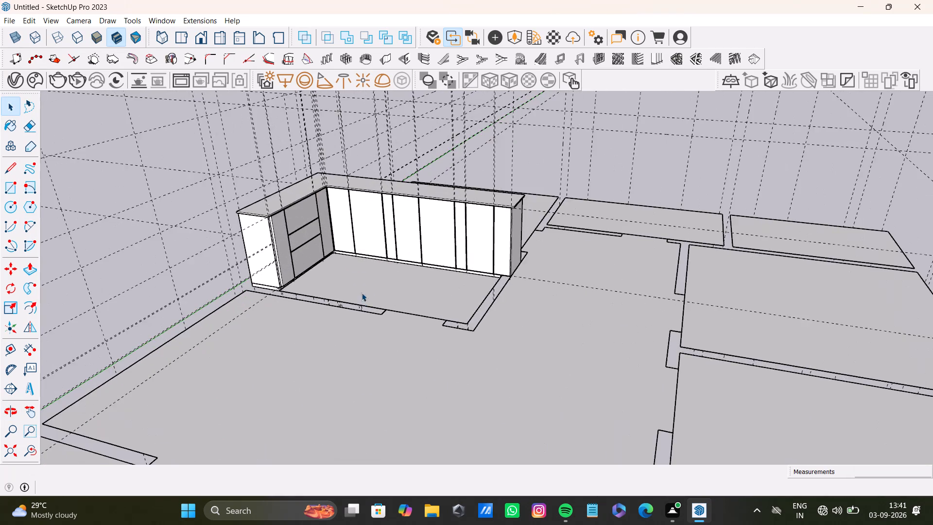
pyautogui.moveTo(382, 290); pyautogui.dragTo(302, 305, button='middle')
pyautogui.scroll(8, 493, 203)
pyautogui.moveTo(484, 260); pyautogui.dragTo(453, 200, button='middle')
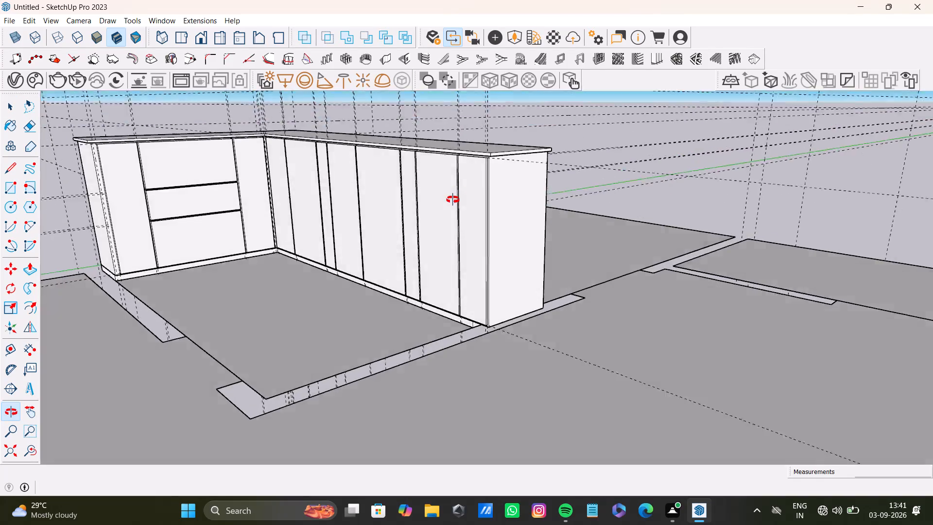
pyautogui.moveTo(453, 200); pyautogui.dragTo(607, 315, button='middle')
pyautogui.scroll(-5, 440, 306)
pyautogui.scroll(1, 439, 305)
pyautogui.scroll(-4, 439, 305)
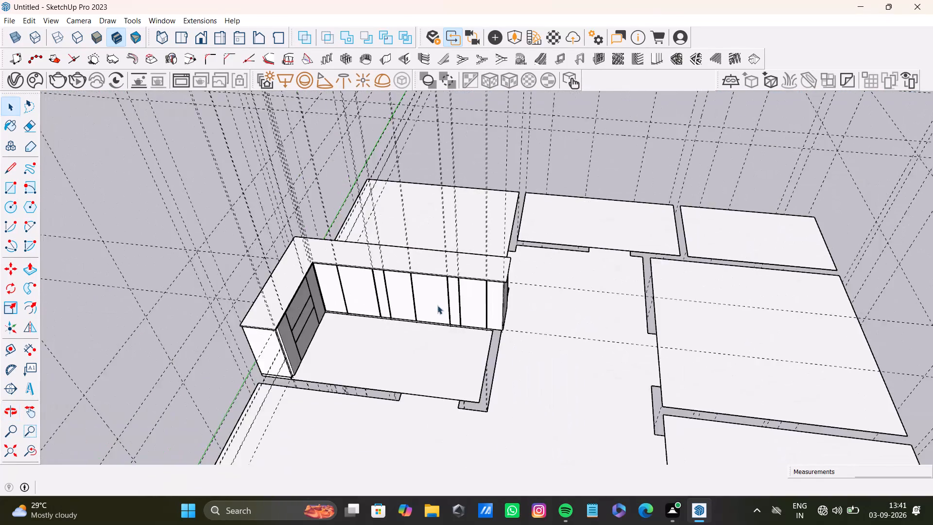
pyautogui.scroll(-10, 437, 305)
pyautogui.scroll(10, 372, 361)
pyautogui.scroll(-8, 351, 350)
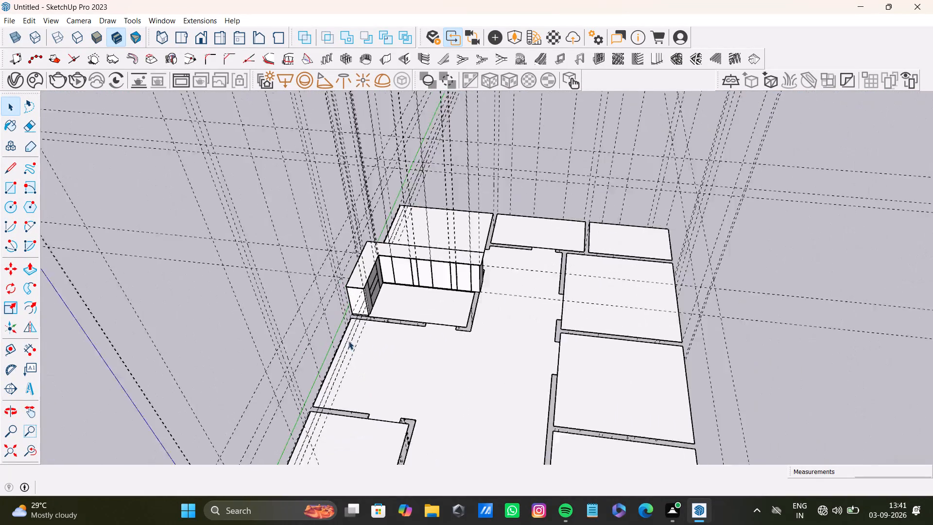
pyautogui.scroll(-10, 348, 341)
pyautogui.tripleClick(591, 215)
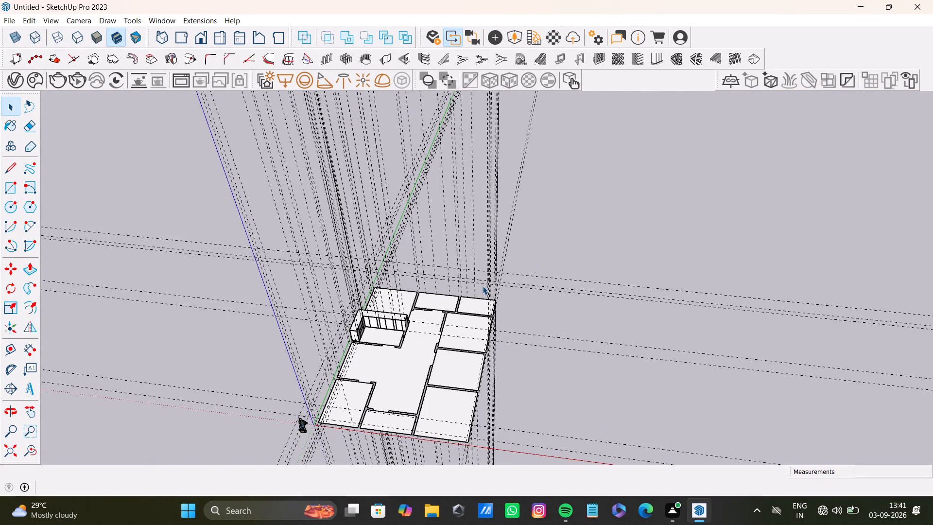
pyautogui.scroll(4, 504, 224)
pyautogui.moveTo(509, 247); pyautogui.dragTo(40, 208, button='middle')
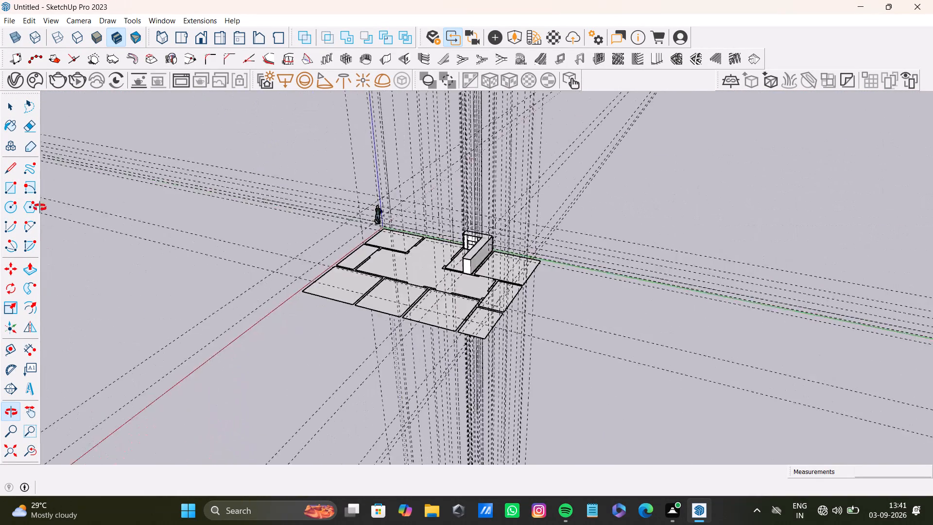
pyautogui.moveTo(40, 208); pyautogui.dragTo(38, 208, button='middle')
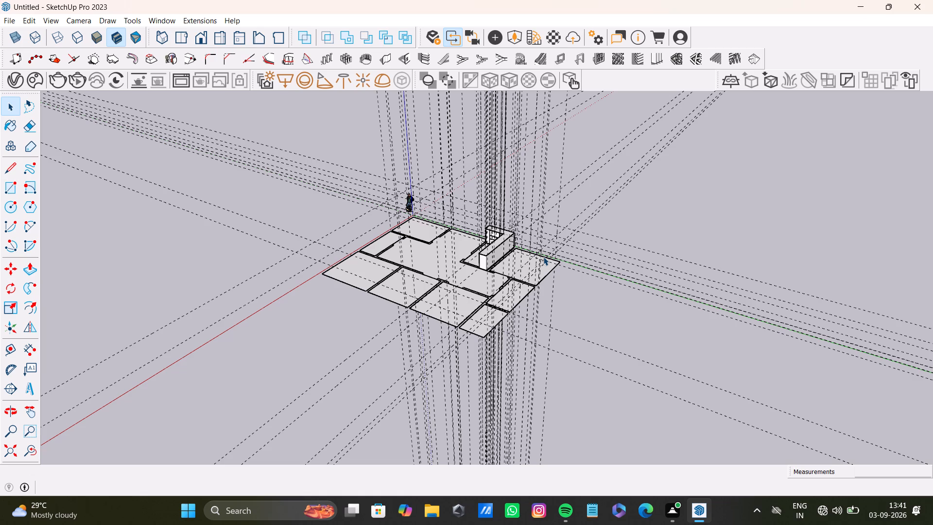
pyautogui.click(674, 199)
pyautogui.scroll(4, 405, 247)
pyautogui.moveTo(409, 282); pyautogui.dragTo(504, 288, button='middle')
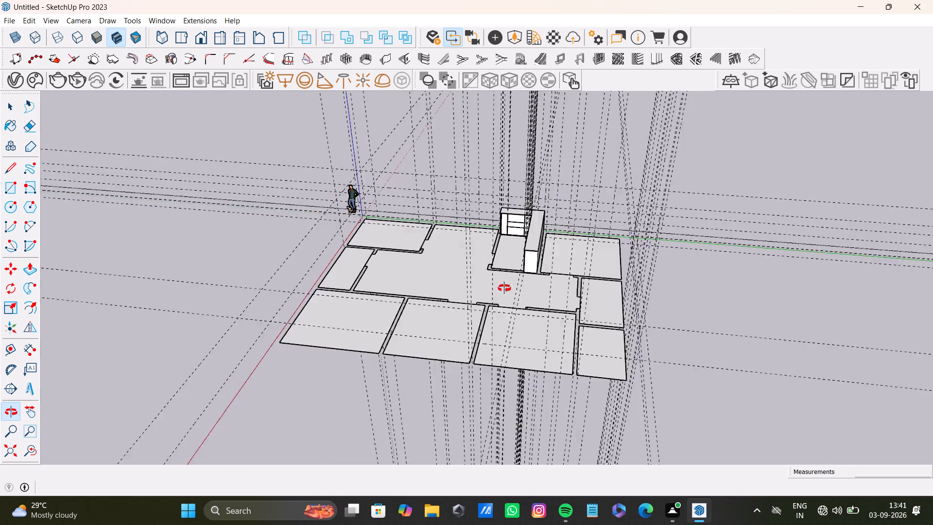
pyautogui.moveTo(504, 288); pyautogui.dragTo(522, 338, button='middle')
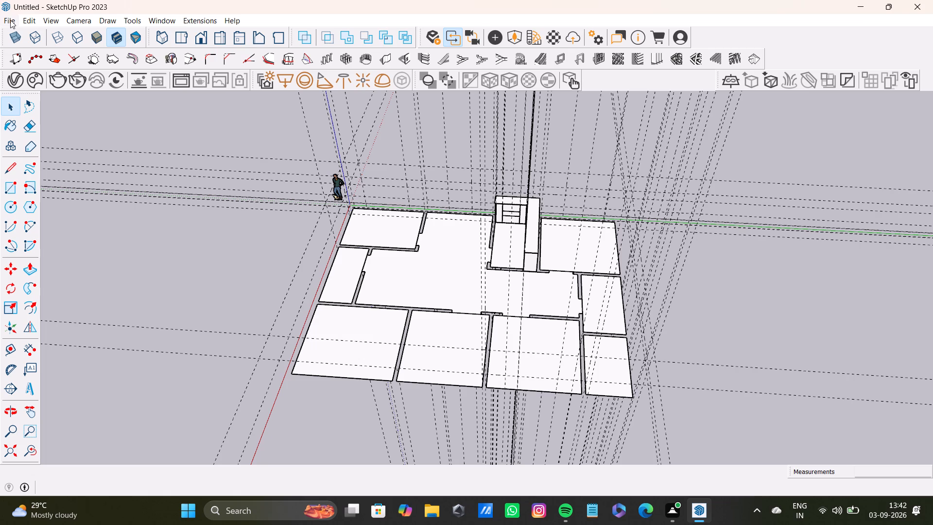
pyautogui.scroll(-3, 380, 274)
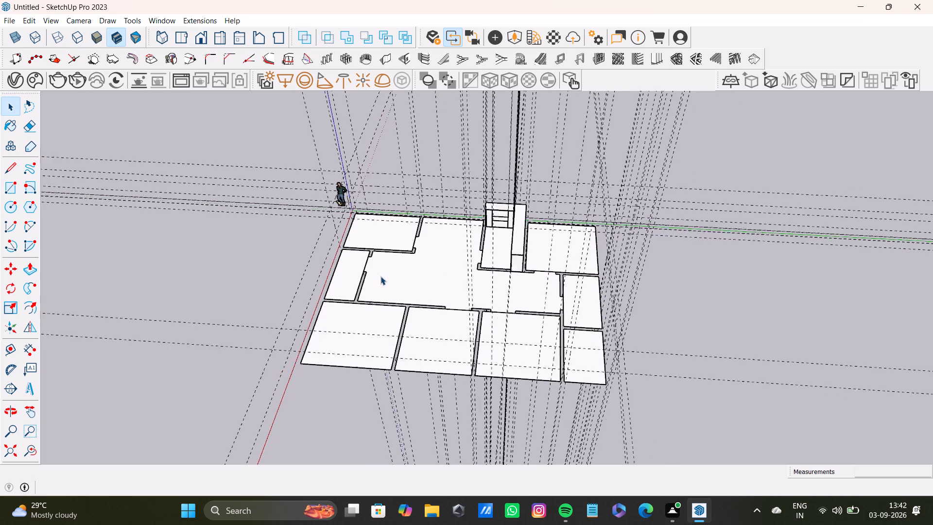
# Examine the L-shaped block and the surrounding rooms of the floor plan from several directions.
pyautogui.scroll(-1, 380, 276)
pyautogui.scroll(7, 385, 283)
pyautogui.moveTo(394, 283); pyautogui.dragTo(558, 323, button='middle')
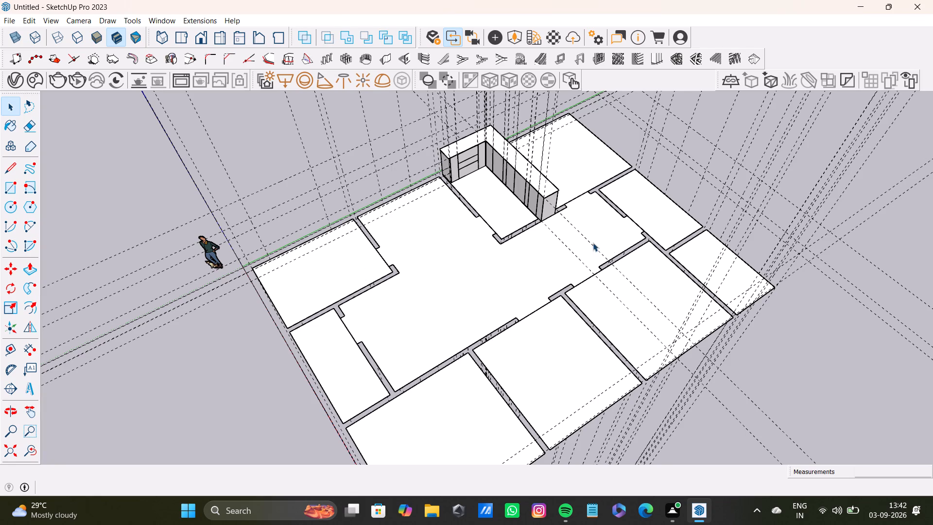
pyautogui.scroll(8, 481, 186)
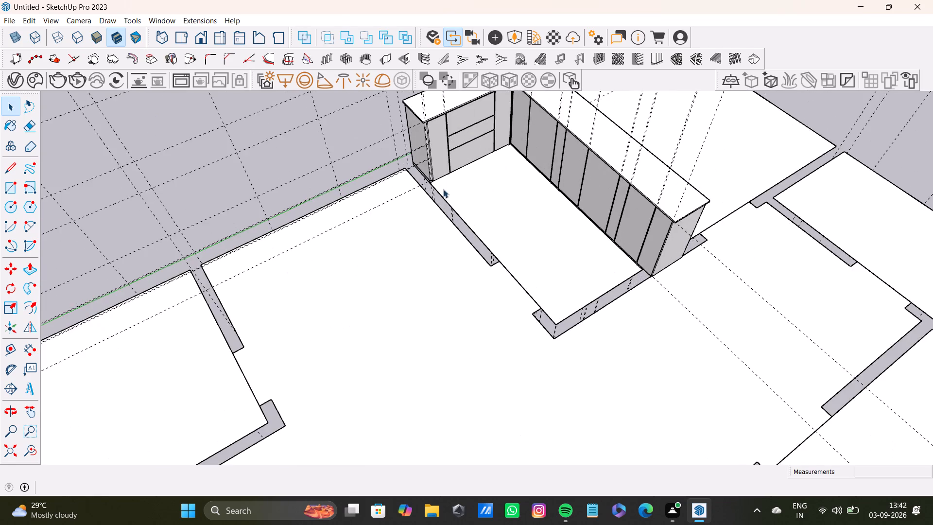
pyautogui.scroll(-9, 443, 203)
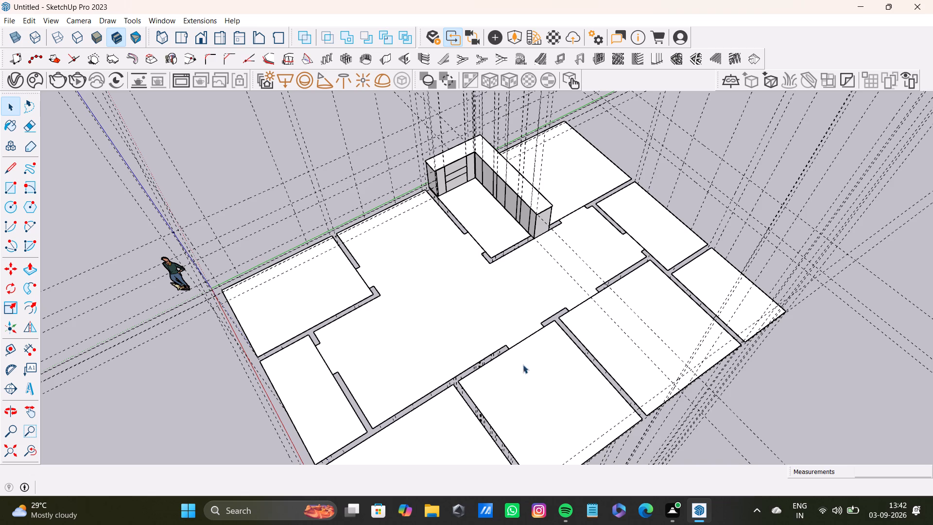
pyautogui.scroll(3, 591, 175)
pyautogui.scroll(-7, 540, 277)
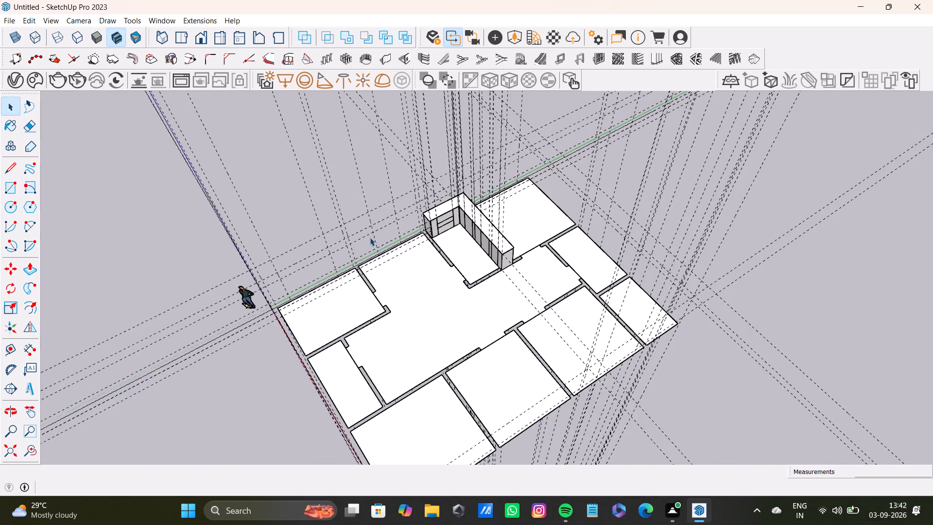
pyautogui.scroll(7, 387, 287)
pyautogui.scroll(-8, 504, 248)
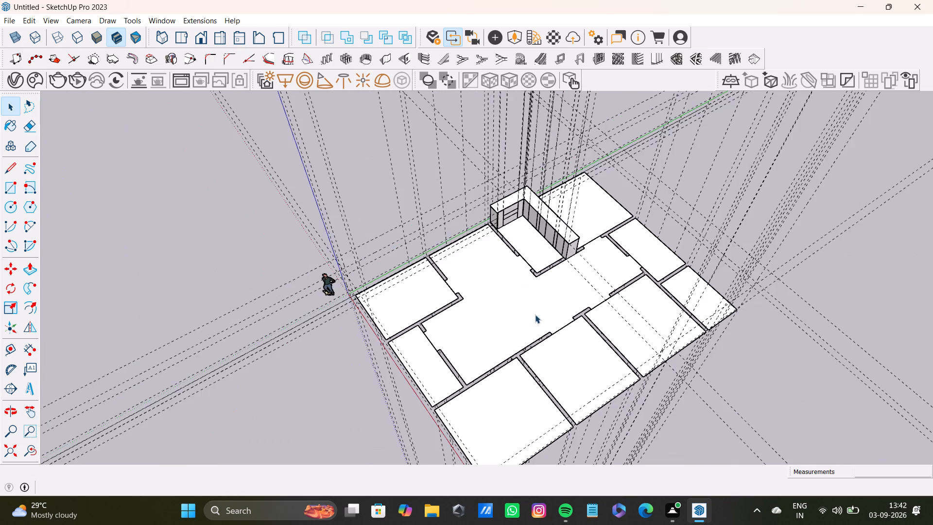
pyautogui.moveTo(535, 315); pyautogui.dragTo(660, 274, button='middle')
pyautogui.scroll(12, 457, 282)
pyautogui.scroll(-7, 389, 296)
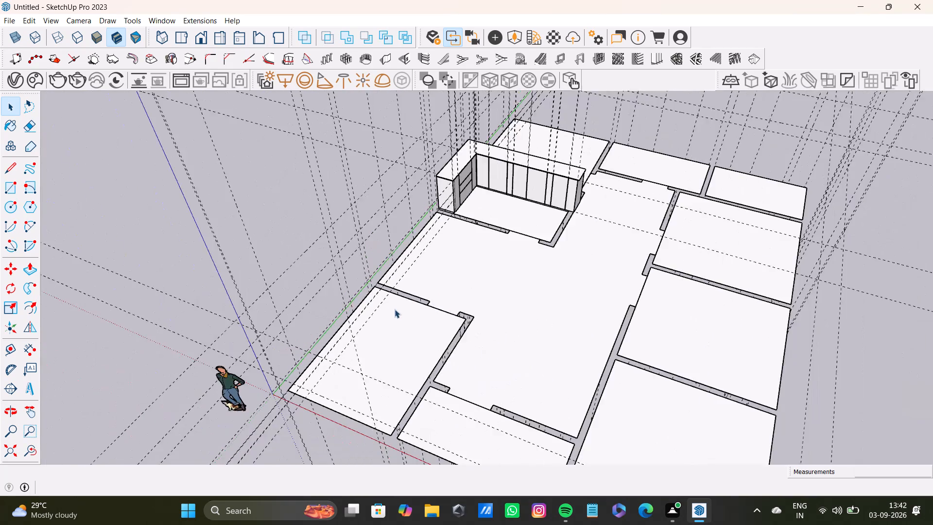
pyautogui.scroll(-5, 395, 309)
pyautogui.moveTo(415, 321); pyautogui.dragTo(492, 307, button='middle')
pyautogui.scroll(4, 486, 356)
# Check how the floor plan is grouped by selecting the large central floor and a surrounding guide line, and clear the selection.
pyautogui.doubleClick(476, 361)
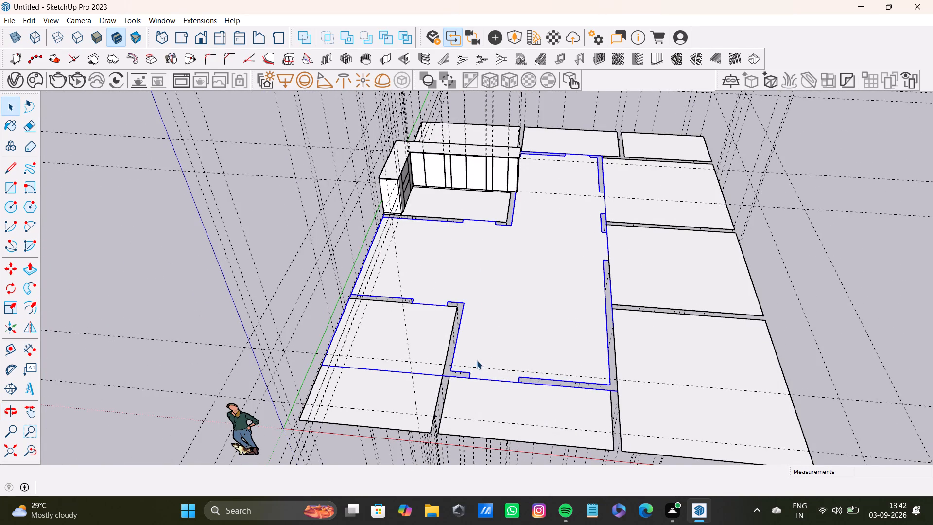
pyautogui.click(811, 224)
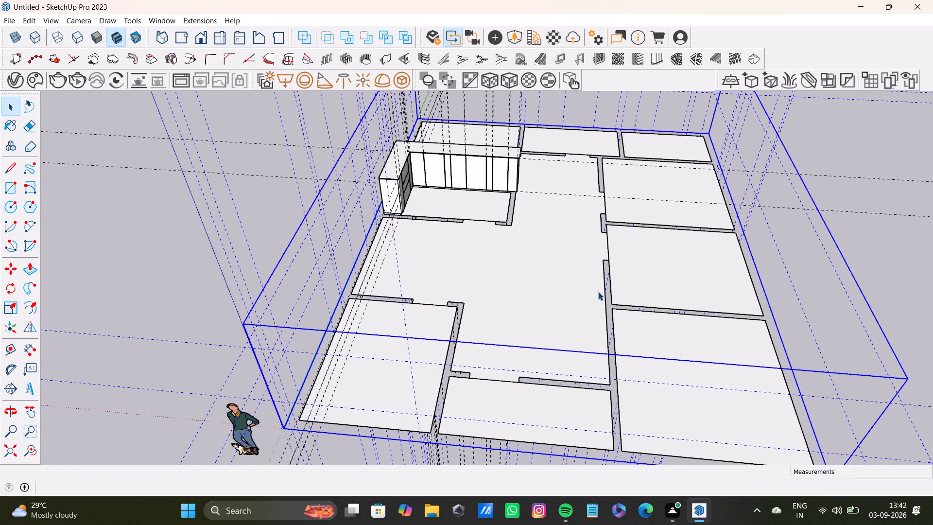
pyautogui.scroll(-4, 434, 306)
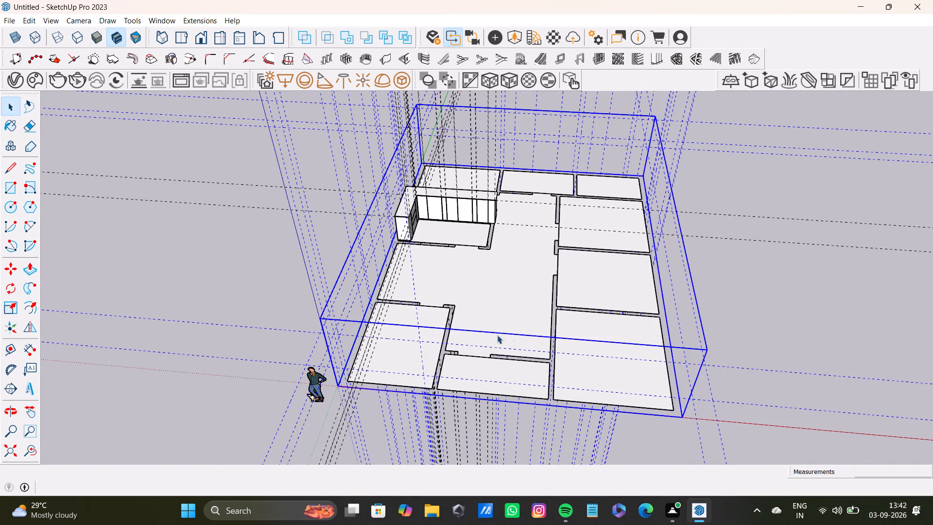
pyautogui.moveTo(580, 337); pyautogui.dragTo(553, 437, button='middle')
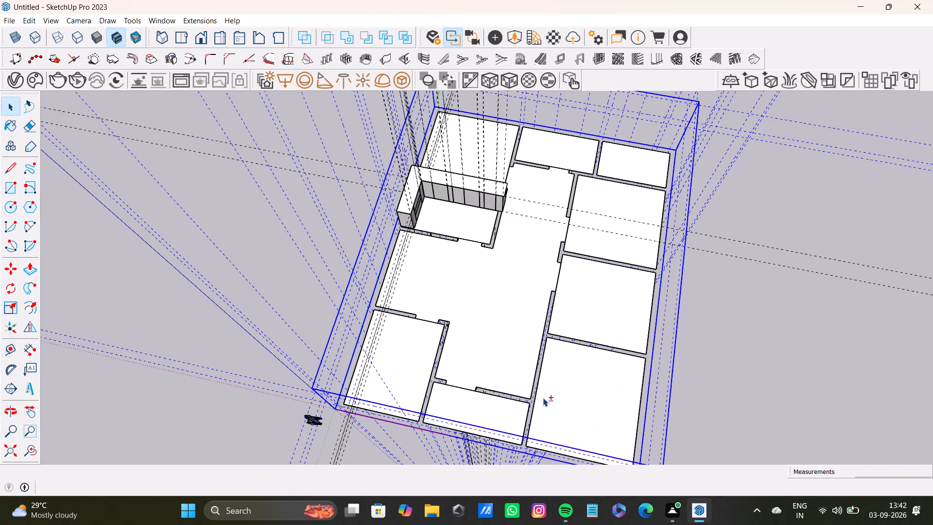
pyautogui.keyDown('shift'); pyautogui.moveTo(543, 397); pyautogui.dragTo(538, 345, button='middle'); pyautogui.keyUp('shift')
pyautogui.scroll(8, 291, 298)
pyautogui.click(402, 262)
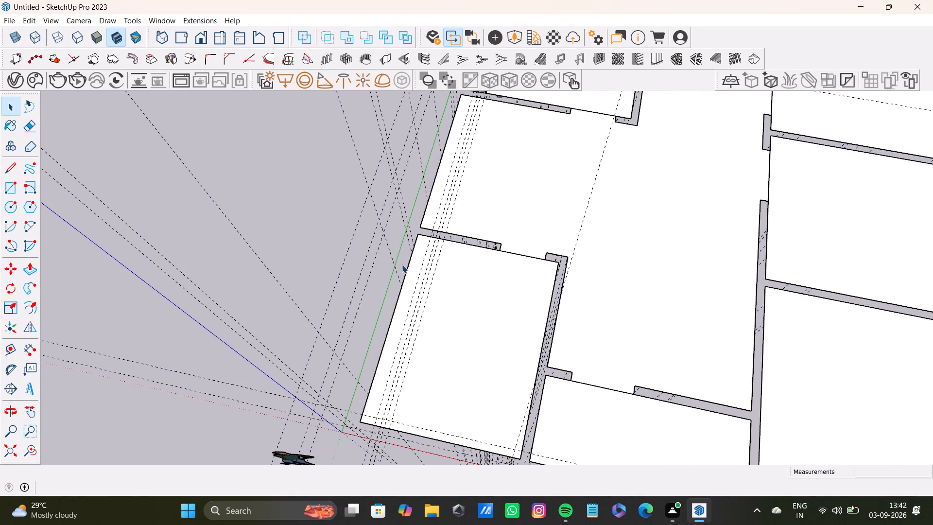
pyautogui.click(402, 264)
pyautogui.doubleClick(403, 261)
# Examine the L-shaped block's fronts and its place in the narrow room, from eye level and from above.
pyautogui.scroll(-7, 416, 230)
pyautogui.keyDown('shift'); pyautogui.moveTo(433, 283); pyautogui.dragTo(273, 323, button='middle'); pyautogui.keyUp('shift')
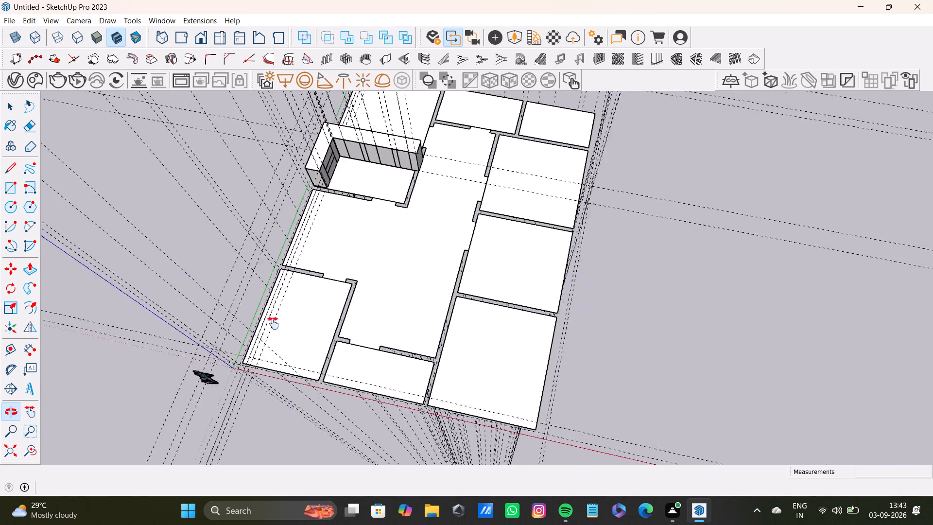
pyautogui.keyDown('shift'); pyautogui.moveTo(273, 323); pyautogui.dragTo(271, 332, button='middle'); pyautogui.keyUp('shift')
pyautogui.scroll(4, 293, 260)
pyautogui.moveTo(367, 209); pyautogui.dragTo(529, 360, button='middle')
pyautogui.moveTo(557, 369); pyautogui.dragTo(331, 215, button='middle')
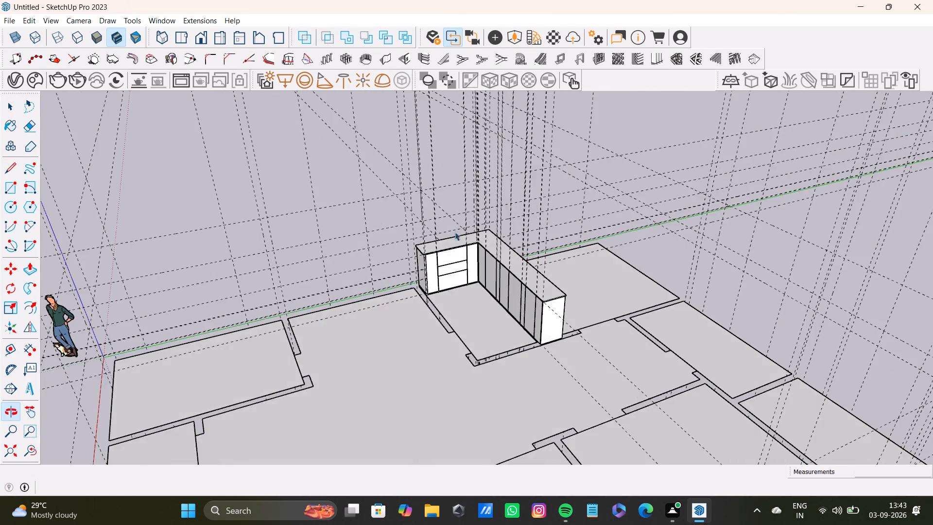
pyautogui.scroll(7, 555, 268)
pyautogui.moveTo(535, 339); pyautogui.dragTo(537, 216, button='middle')
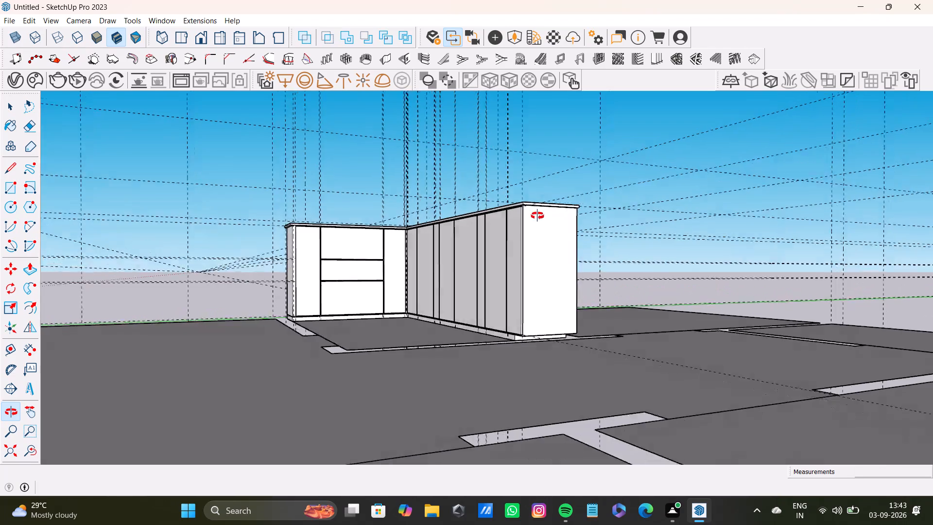
pyautogui.moveTo(537, 216); pyautogui.dragTo(705, 360, button='middle')
pyautogui.scroll(-10, 526, 304)
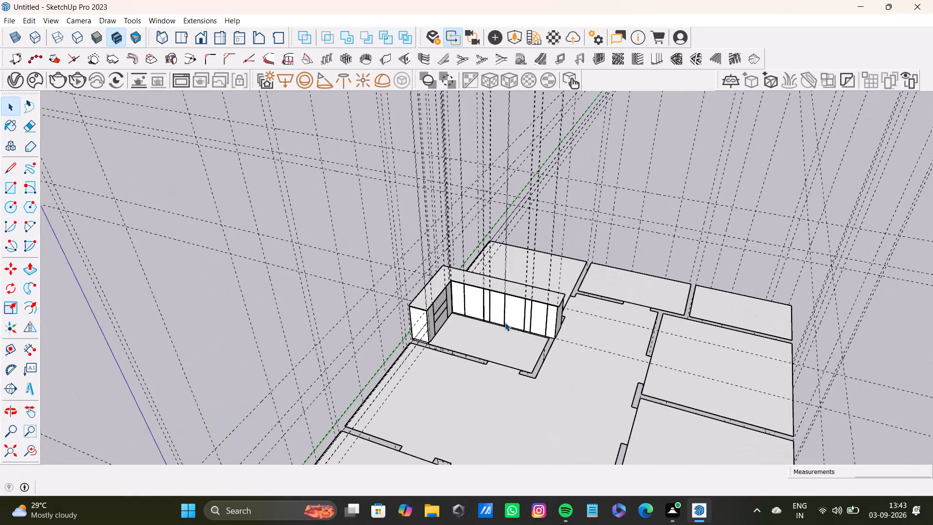
pyautogui.keyDown('shift'); pyautogui.moveTo(473, 350); pyautogui.dragTo(433, 266, button='middle'); pyautogui.keyUp('shift')
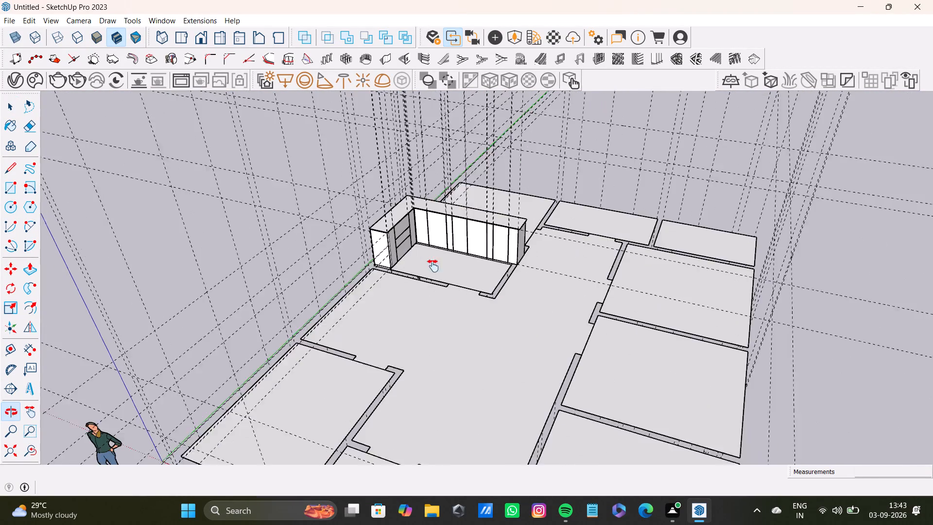
pyautogui.keyDown('shift'); pyautogui.moveTo(433, 266); pyautogui.dragTo(432, 265, button='middle'); pyautogui.keyUp('shift')
pyautogui.scroll(3, 384, 351)
pyautogui.scroll(-3, 486, 297)
pyautogui.moveTo(487, 310); pyautogui.dragTo(568, 344, button='middle')
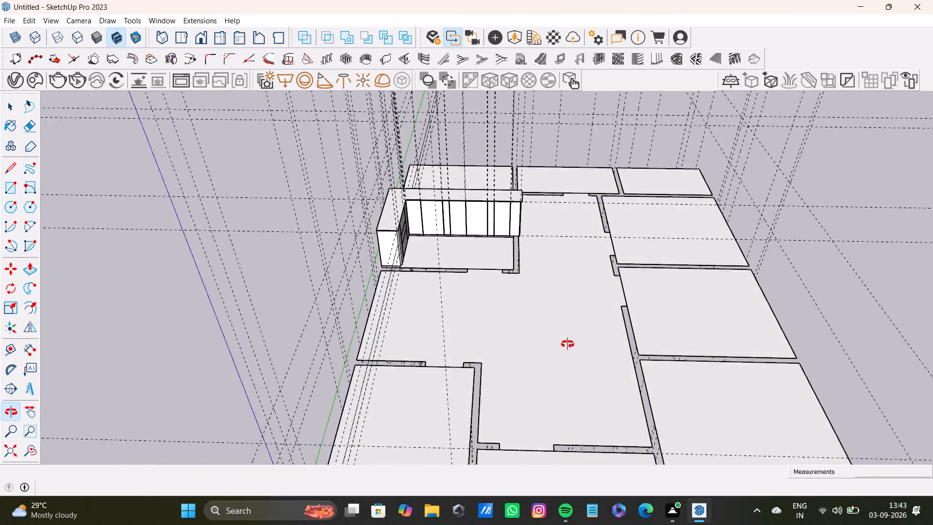
pyautogui.moveTo(568, 344); pyautogui.dragTo(514, 379, button='middle')
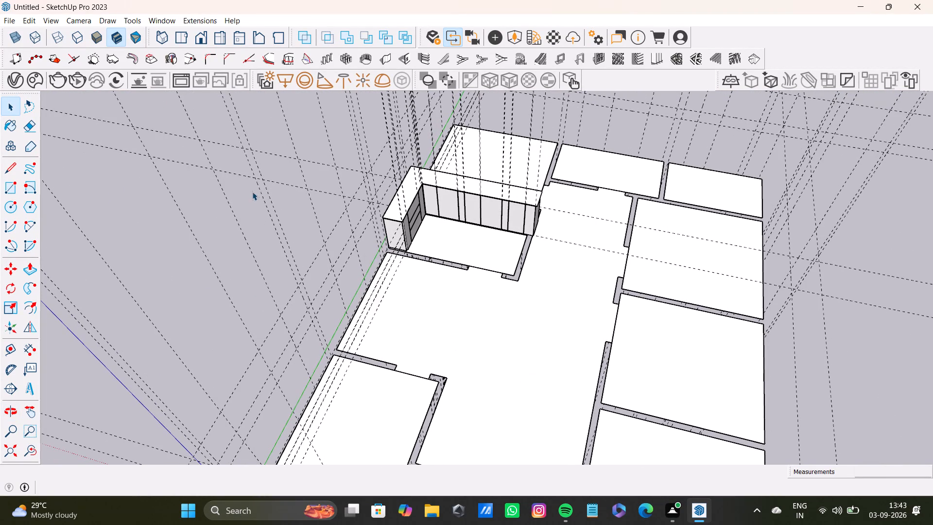
# Try again to unhide all hidden objects at the top level of the model.
pyautogui.click(6, 24)
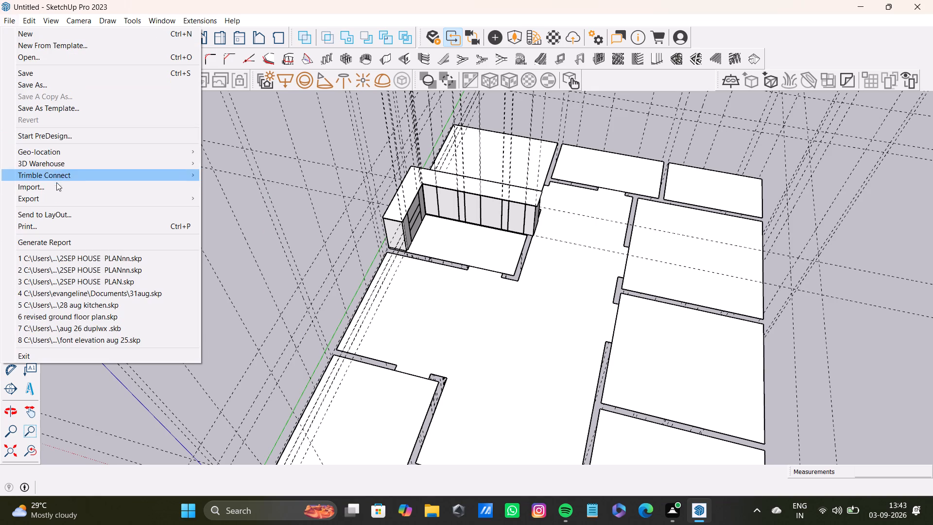
pyautogui.click(54, 203)
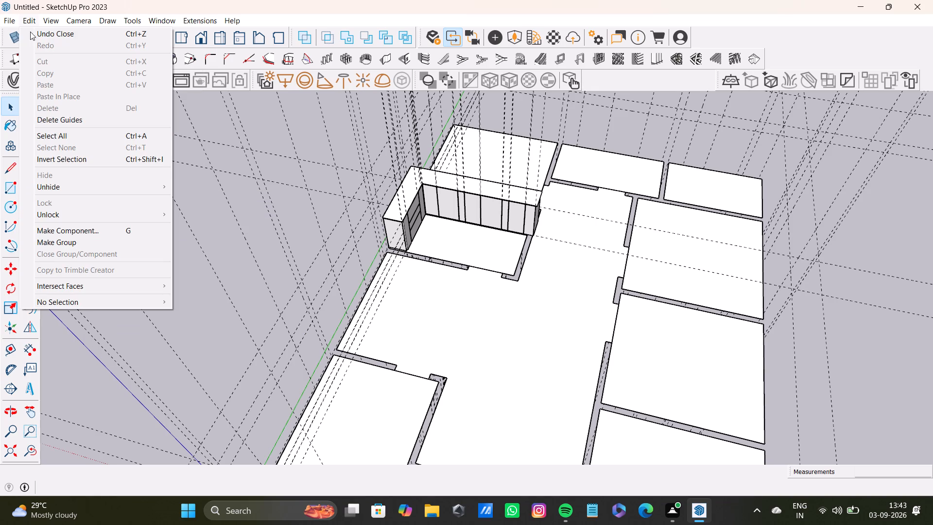
pyautogui.click(55, 190)
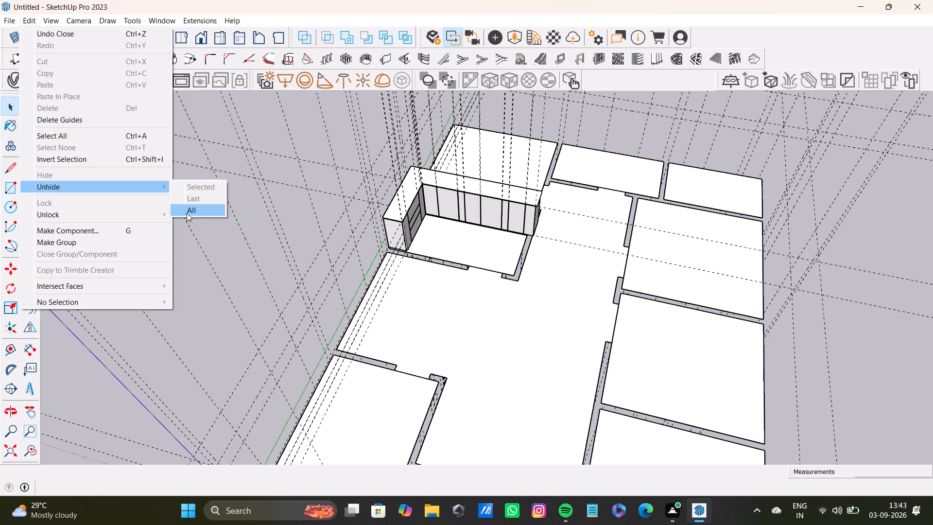
pyautogui.click(189, 215)
pyautogui.click(28, 27)
pyautogui.click(31, 22)
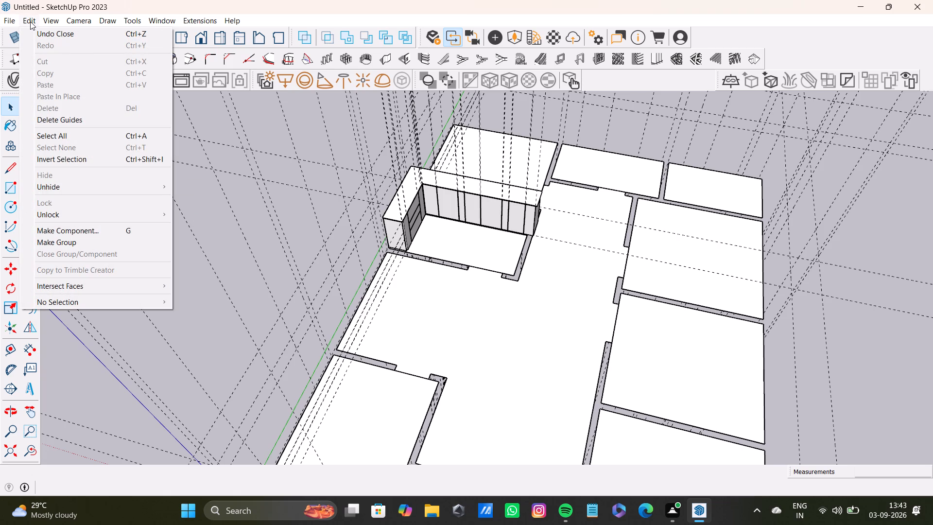
pyautogui.click(56, 213)
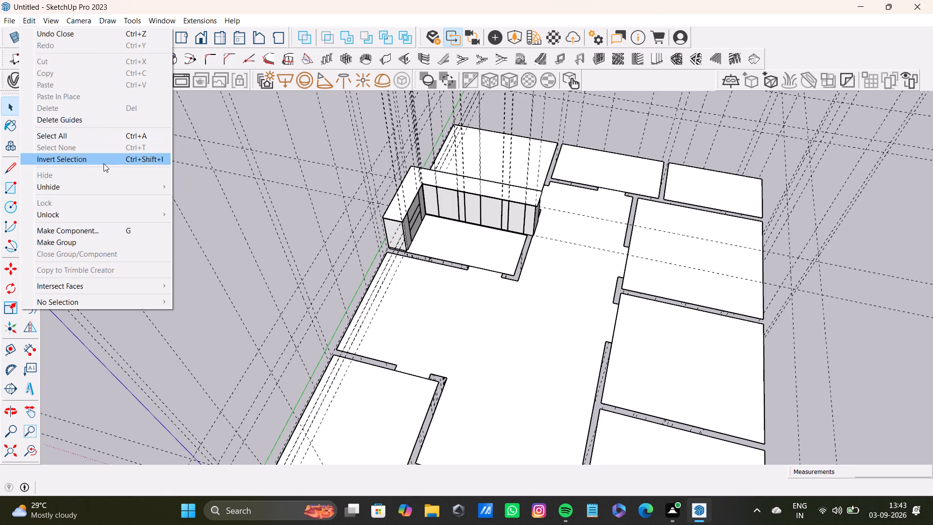
pyautogui.click(93, 183)
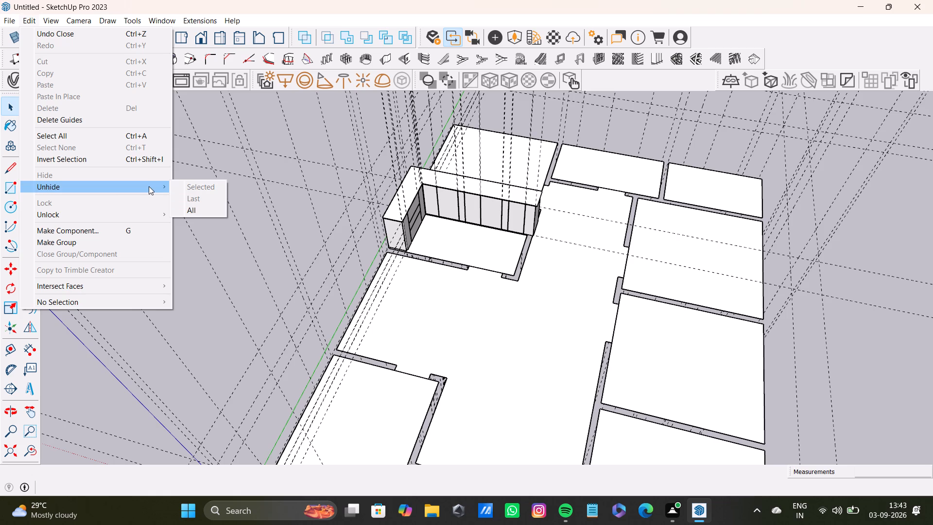
pyautogui.click(188, 210)
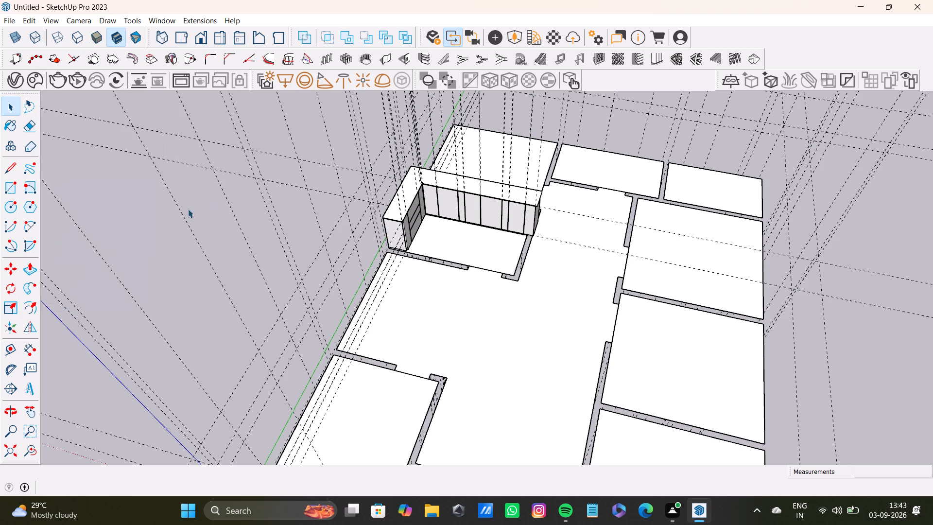
# Examine the whole floor plan, the L-shaped block and the guide lines from several directions for parts still missing.
pyautogui.scroll(-13, 355, 269)
pyautogui.moveTo(404, 300); pyautogui.dragTo(492, 272, button='middle')
pyautogui.scroll(5, 446, 306)
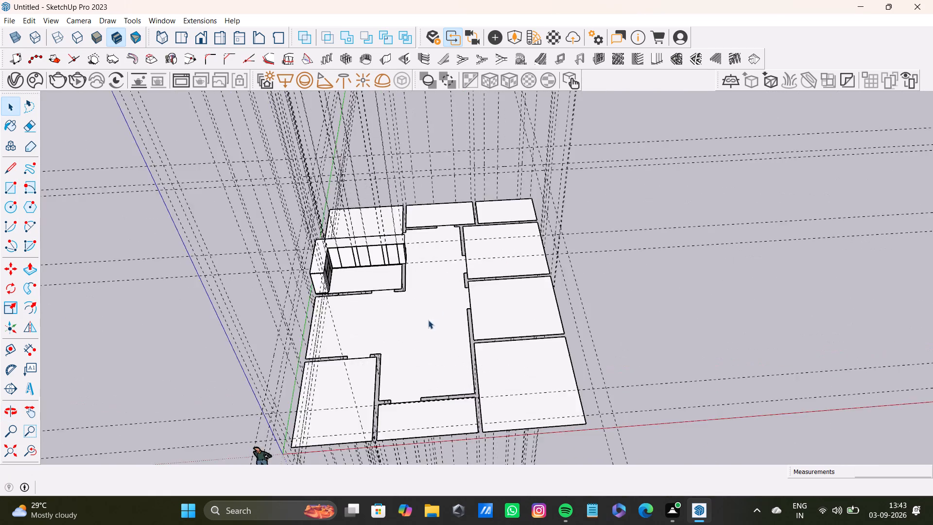
pyautogui.scroll(4, 428, 320)
pyautogui.moveTo(425, 304); pyautogui.dragTo(377, 239, button='middle')
pyautogui.scroll(4, 438, 236)
pyautogui.scroll(-10, 430, 247)
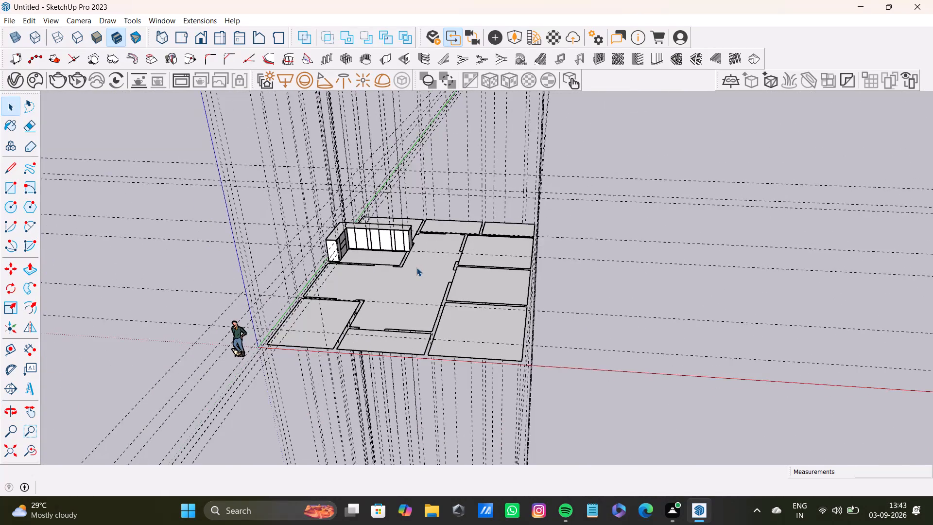
pyautogui.keyDown('shift'); pyautogui.moveTo(416, 269); pyautogui.dragTo(424, 233, button='middle'); pyautogui.keyUp('shift')
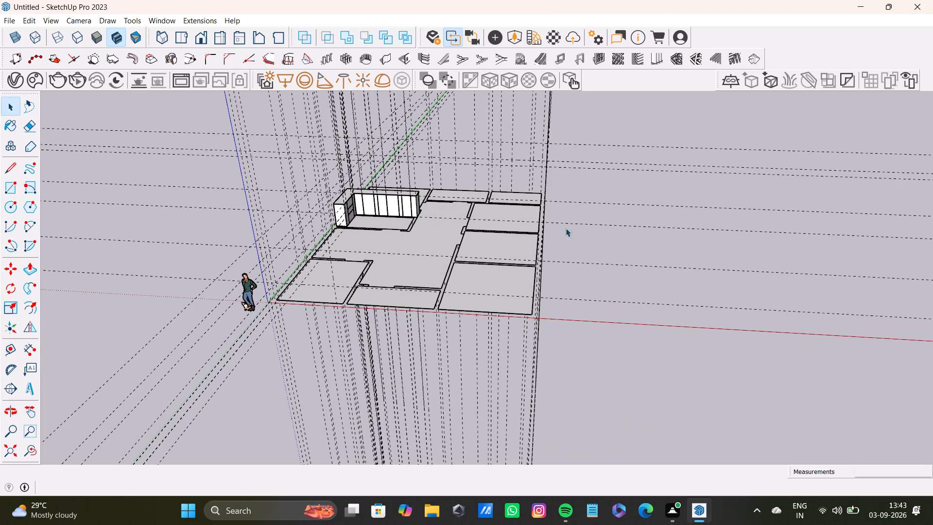
pyautogui.click(576, 226)
pyautogui.scroll(-4, 418, 270)
pyautogui.moveTo(423, 274); pyautogui.dragTo(427, 274, button='middle')
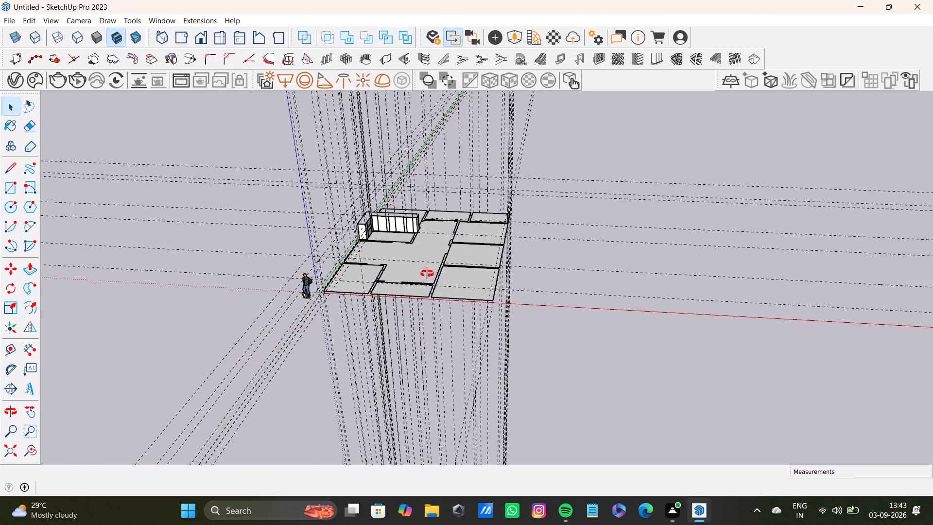
pyautogui.moveTo(427, 274); pyautogui.dragTo(454, 284, button='middle')
pyautogui.scroll(3, 399, 297)
pyautogui.scroll(3, 359, 295)
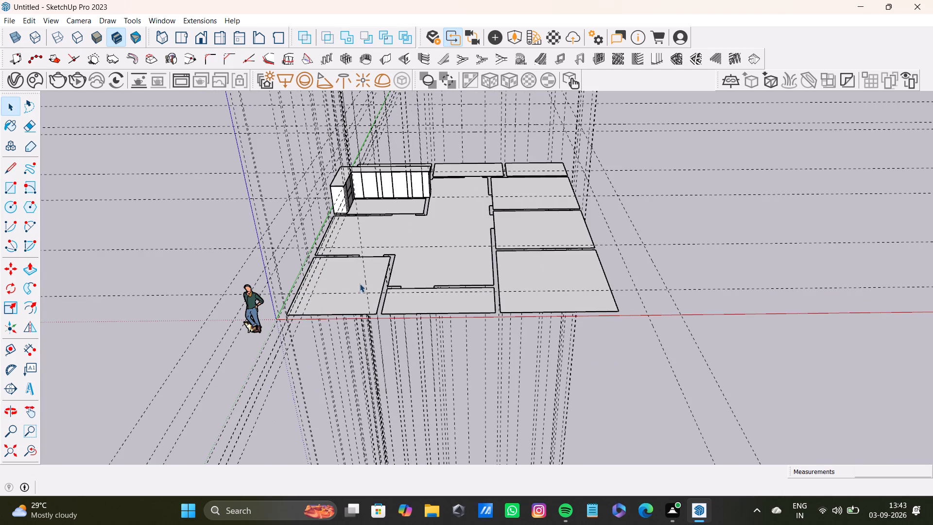
pyautogui.moveTo(410, 293); pyautogui.dragTo(380, 275, button='middle')
pyautogui.scroll(4, 372, 271)
pyautogui.scroll(-3, 349, 269)
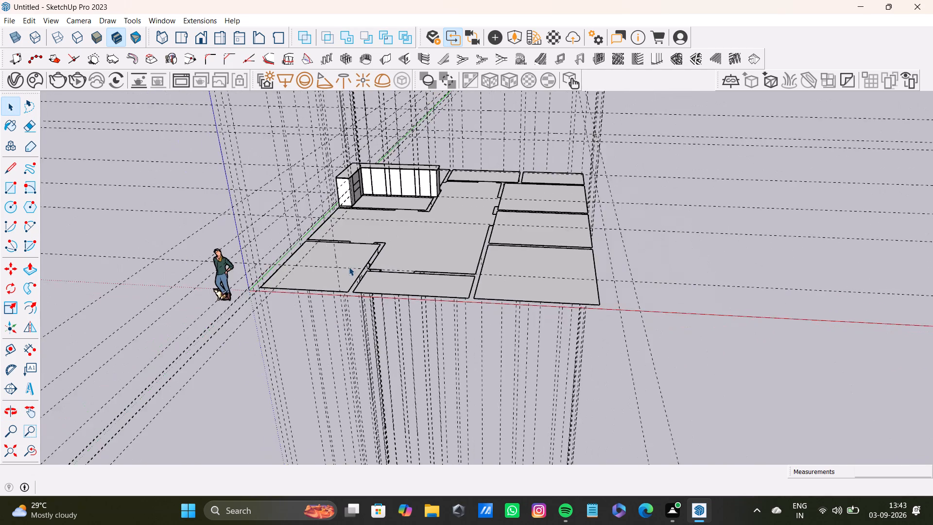
pyautogui.scroll(-5, 349, 267)
pyautogui.moveTo(417, 266); pyautogui.dragTo(405, 337, button='middle')
pyautogui.scroll(-5, 411, 245)
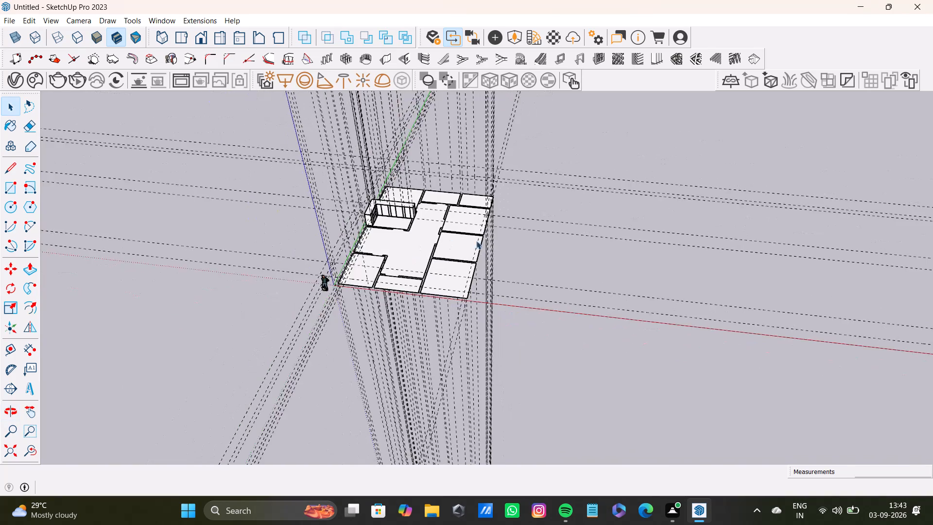
pyautogui.moveTo(476, 241); pyautogui.dragTo(321, 255, button='middle')
pyautogui.scroll(4, 511, 185)
pyautogui.scroll(-9, 503, 200)
pyautogui.click(661, 197)
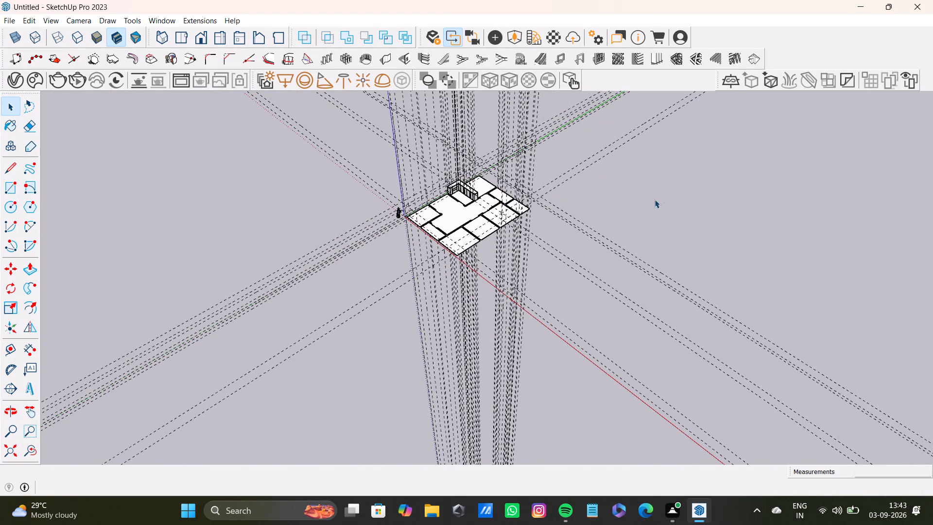
pyautogui.scroll(10, 499, 222)
pyautogui.moveTo(451, 240); pyautogui.dragTo(394, 202, button='middle')
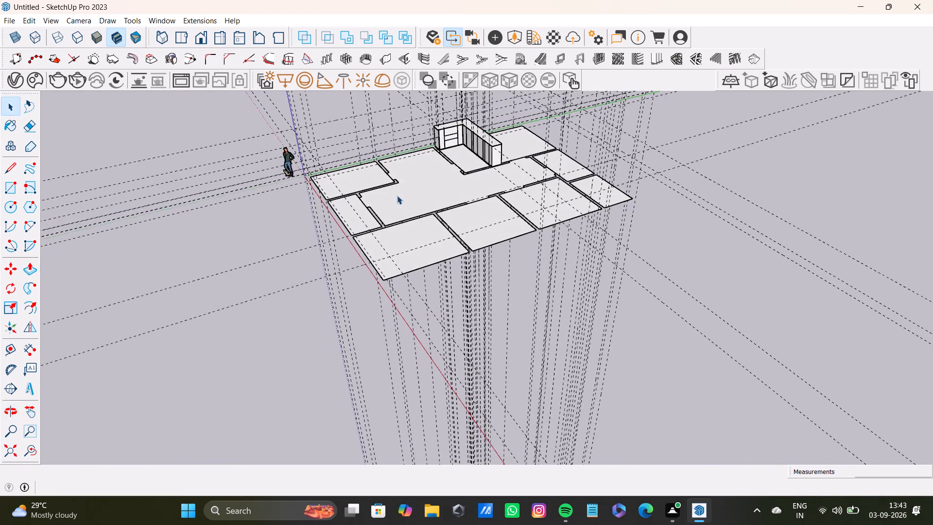
pyautogui.scroll(-8, 397, 195)
pyautogui.moveTo(434, 206); pyautogui.dragTo(561, 186, button='middle')
pyautogui.scroll(7, 406, 219)
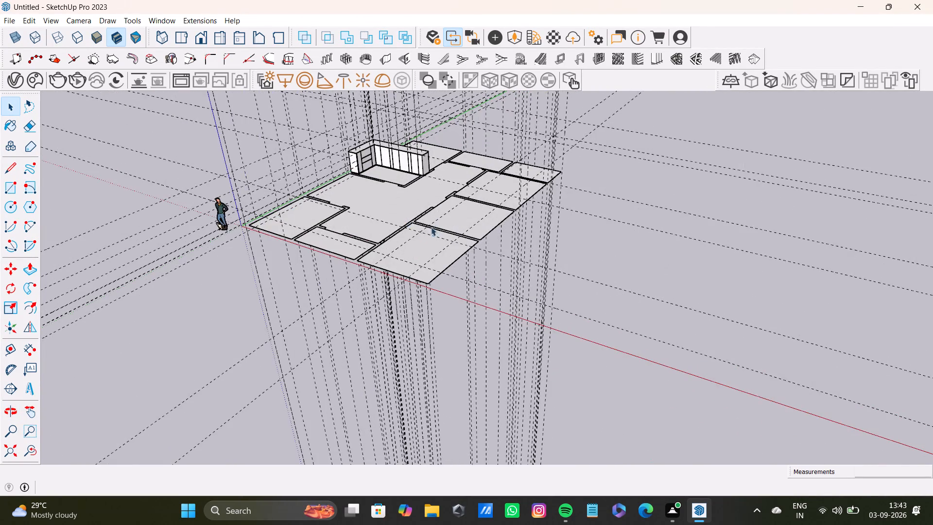
# Examine the whole floor plan, its rooms and the L-shaped block from several directions and distances.
pyautogui.moveTo(411, 235); pyautogui.dragTo(515, 204, button='middle')
pyautogui.scroll(1, 404, 240)
pyautogui.scroll(-4, 384, 226)
pyautogui.moveTo(385, 226); pyautogui.dragTo(546, 213, button='middle')
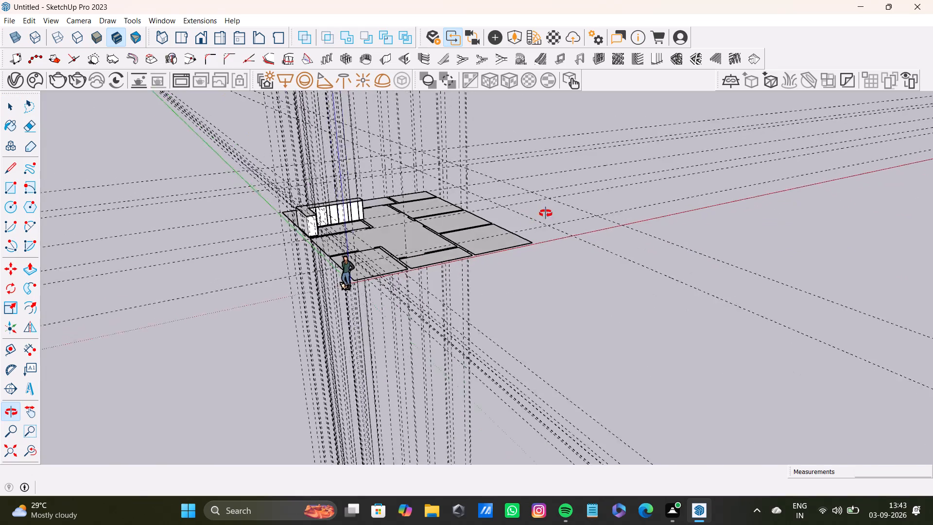
pyautogui.moveTo(546, 213); pyautogui.dragTo(241, 284, button='middle')
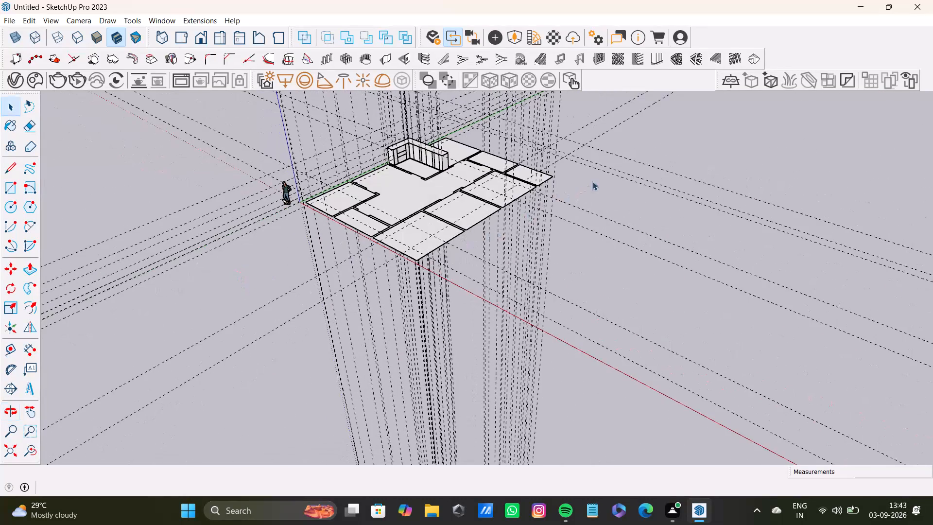
pyautogui.click(594, 182)
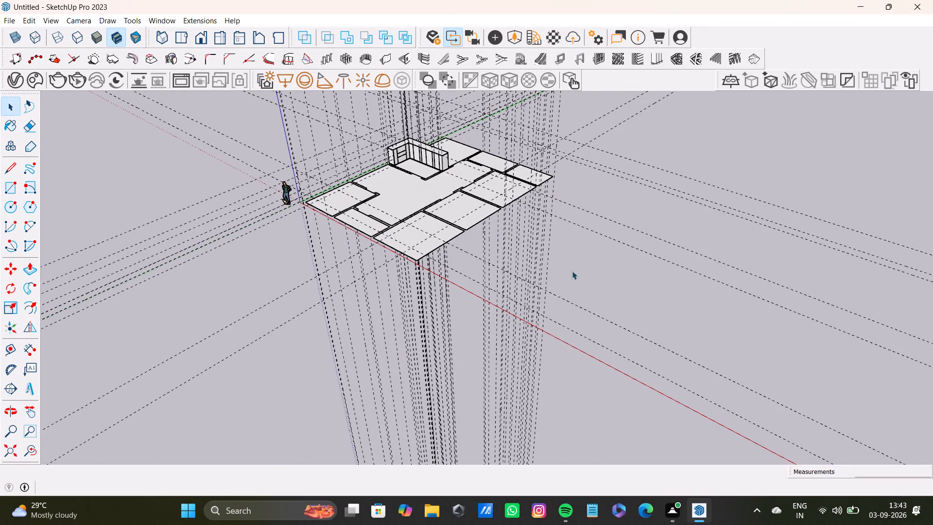
pyautogui.scroll(4, 353, 193)
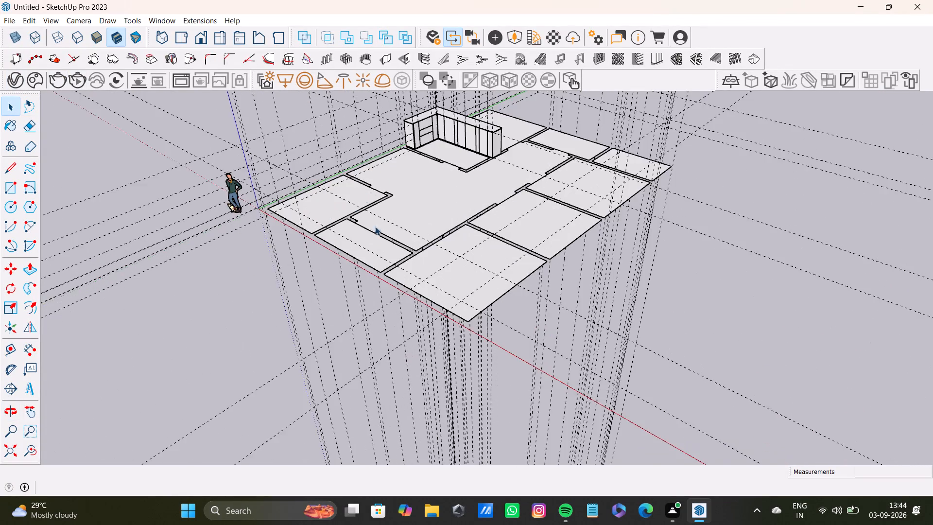
pyautogui.scroll(9, 375, 227)
pyautogui.scroll(-10, 359, 232)
pyautogui.moveTo(442, 227); pyautogui.dragTo(615, 295, button='middle')
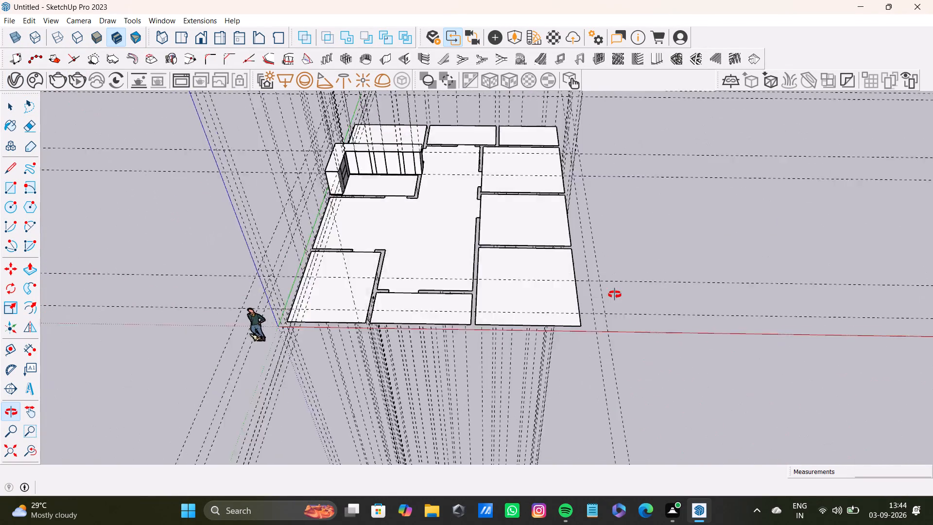
pyautogui.moveTo(615, 295); pyautogui.dragTo(270, 354, button='middle')
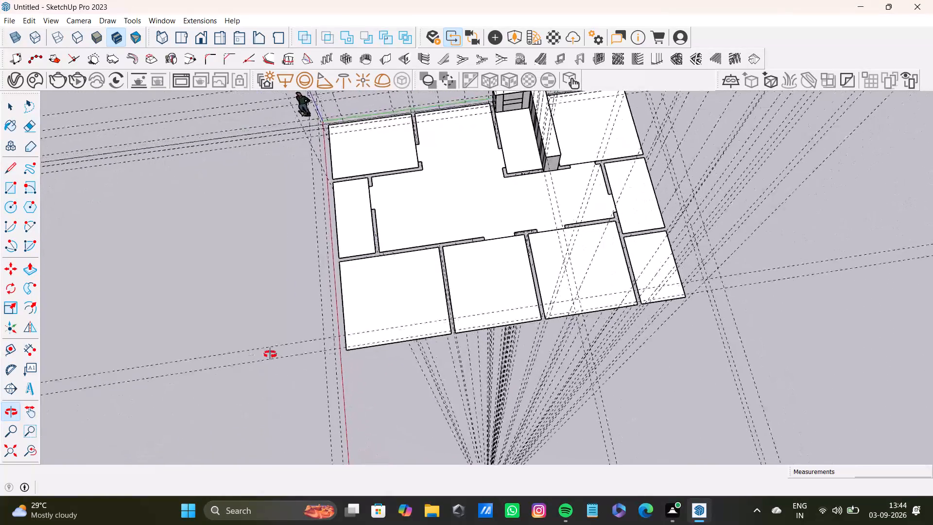
pyautogui.moveTo(270, 354); pyautogui.dragTo(638, 201, button='middle')
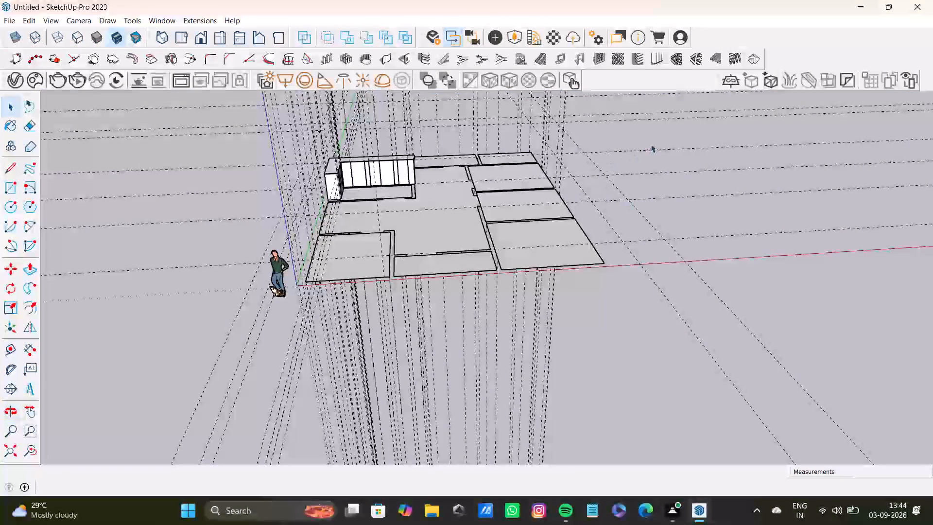
pyautogui.click(633, 127)
pyautogui.scroll(-9, 568, 172)
pyautogui.moveTo(573, 212); pyautogui.dragTo(430, 269, button='middle')
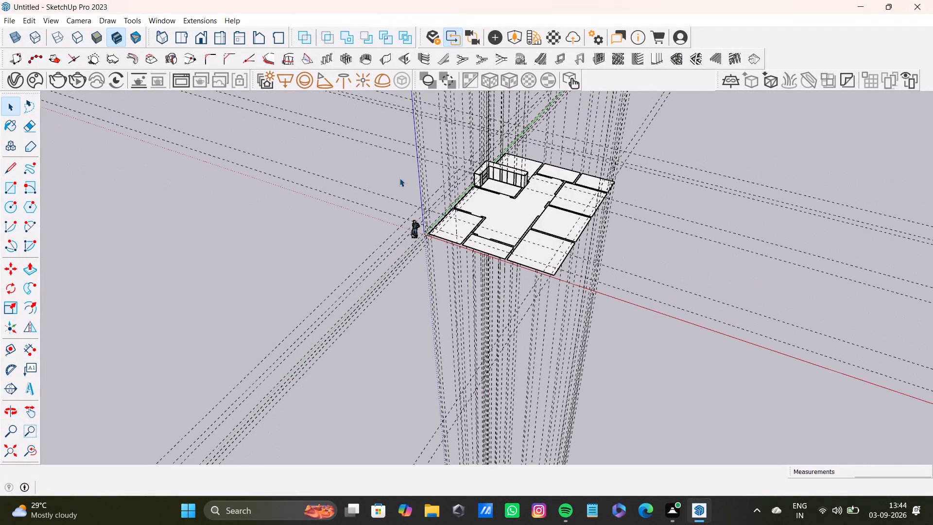
pyautogui.scroll(3, 489, 233)
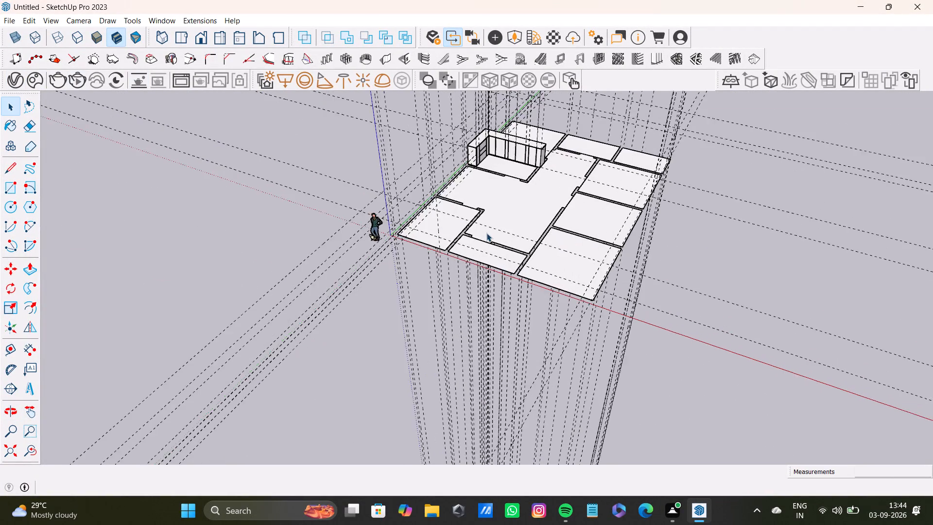
pyautogui.scroll(3, 486, 233)
pyautogui.scroll(-16, 477, 235)
pyautogui.scroll(5, 498, 234)
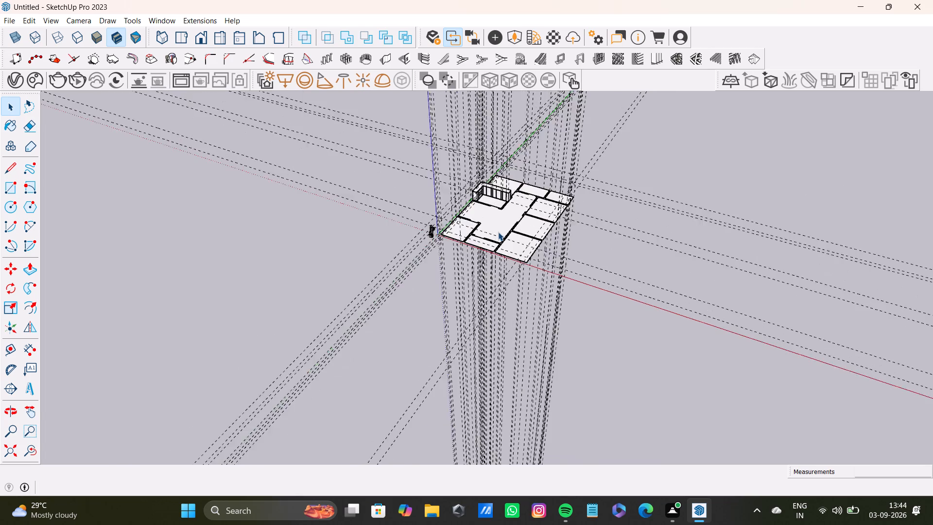
pyautogui.scroll(13, 498, 232)
pyautogui.scroll(-14, 498, 232)
pyautogui.moveTo(477, 244); pyautogui.dragTo(606, 252, button='middle')
pyautogui.tripleClick(587, 175)
pyautogui.click(586, 175)
pyautogui.tripleClick(566, 217)
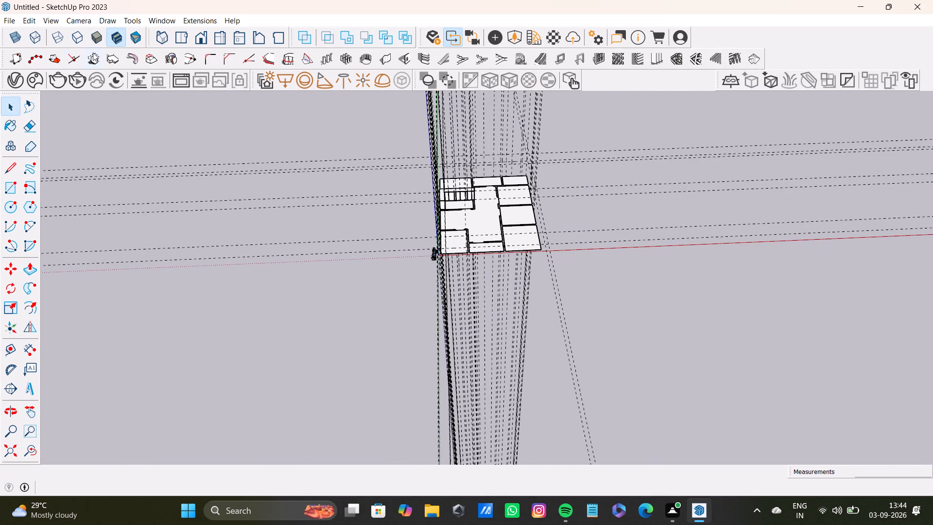
pyautogui.scroll(4, 447, 201)
pyautogui.scroll(3, 533, 221)
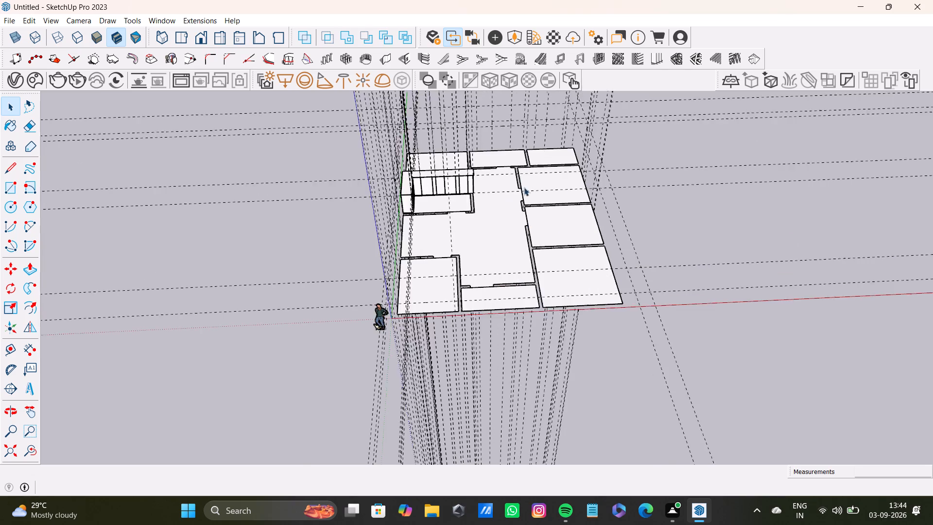
pyautogui.scroll(9, 524, 187)
pyautogui.moveTo(462, 197); pyautogui.dragTo(331, 201, button='middle')
pyautogui.scroll(-10, 384, 159)
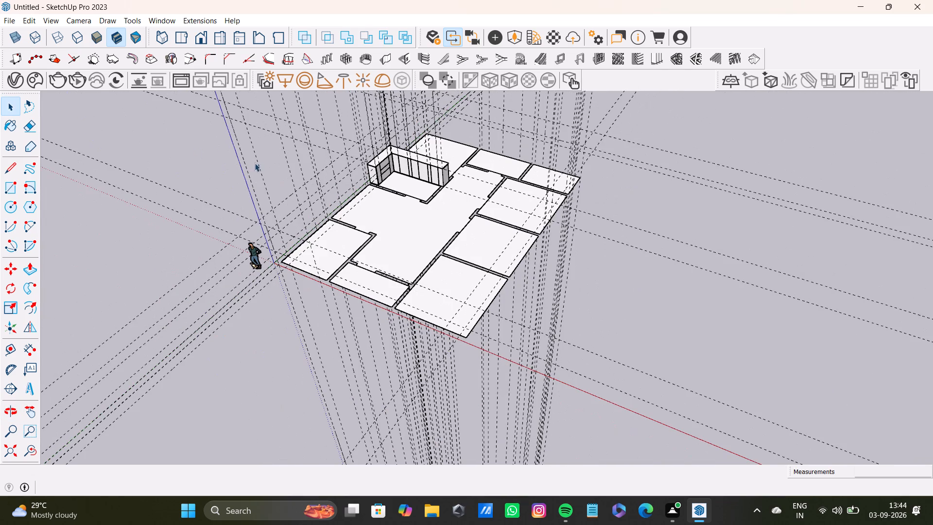
pyautogui.click(268, 164)
pyautogui.doubleClick(271, 164)
pyautogui.moveTo(273, 163); pyautogui.dragTo(281, 162)
pyautogui.click(281, 162)
pyautogui.scroll(13, 407, 183)
pyautogui.scroll(-9, 421, 200)
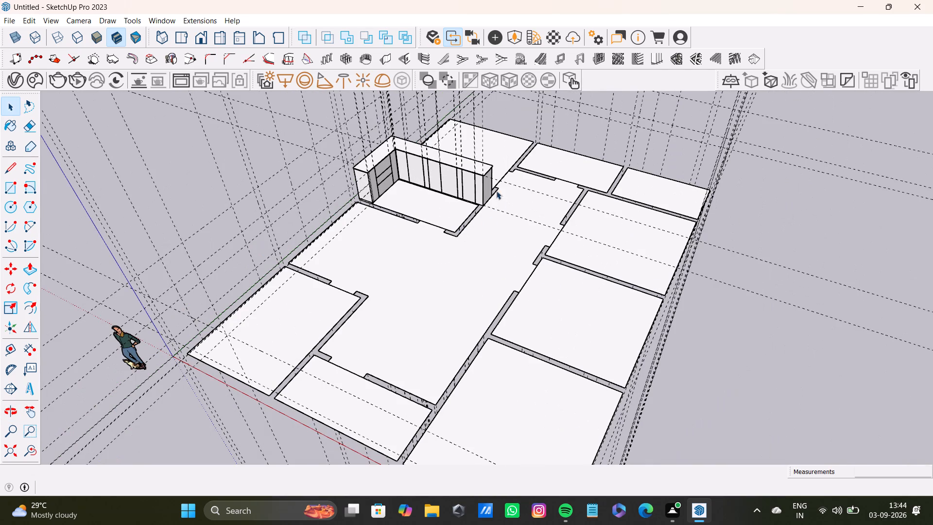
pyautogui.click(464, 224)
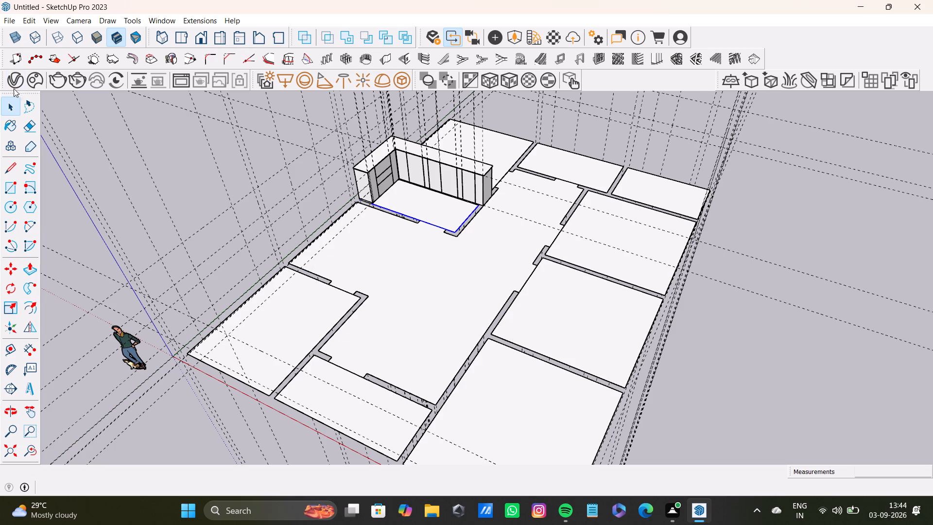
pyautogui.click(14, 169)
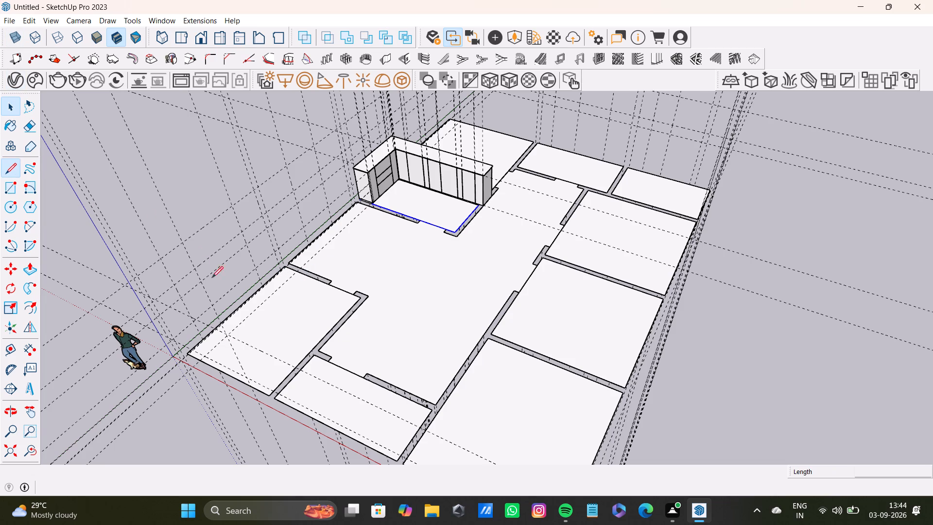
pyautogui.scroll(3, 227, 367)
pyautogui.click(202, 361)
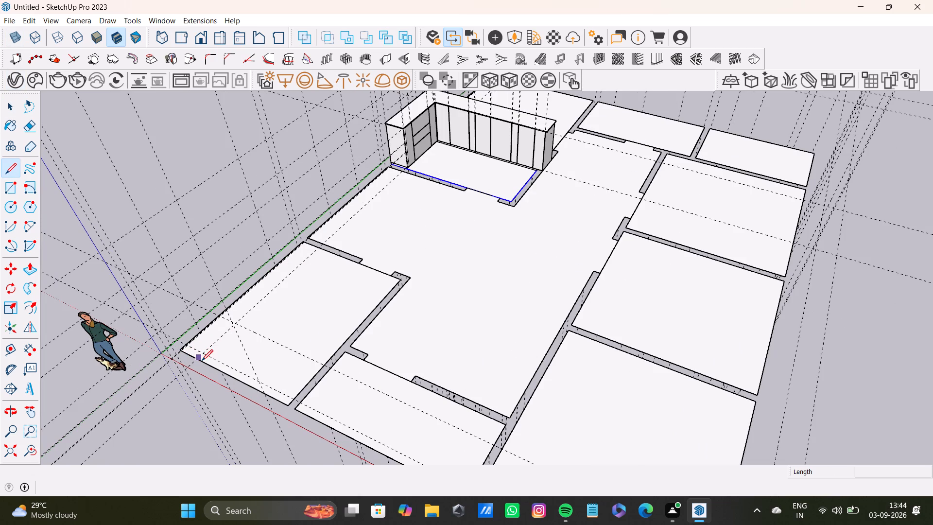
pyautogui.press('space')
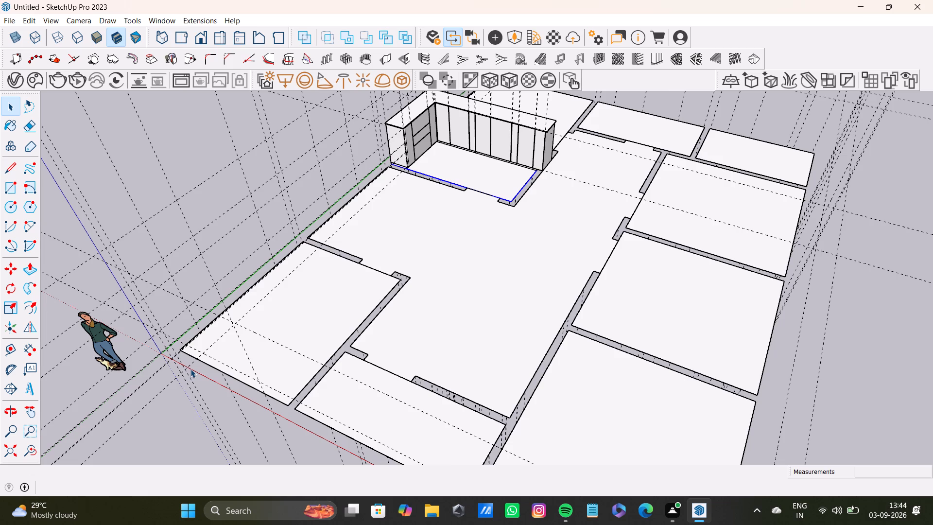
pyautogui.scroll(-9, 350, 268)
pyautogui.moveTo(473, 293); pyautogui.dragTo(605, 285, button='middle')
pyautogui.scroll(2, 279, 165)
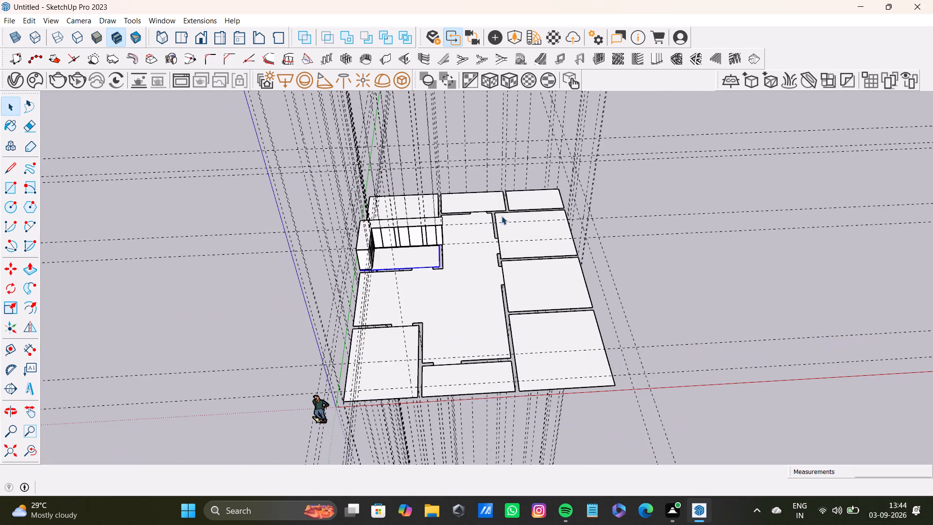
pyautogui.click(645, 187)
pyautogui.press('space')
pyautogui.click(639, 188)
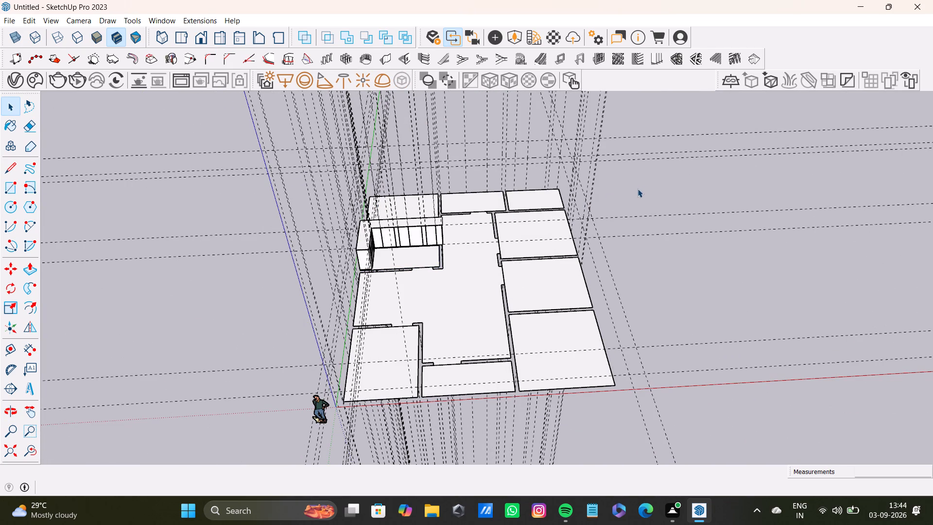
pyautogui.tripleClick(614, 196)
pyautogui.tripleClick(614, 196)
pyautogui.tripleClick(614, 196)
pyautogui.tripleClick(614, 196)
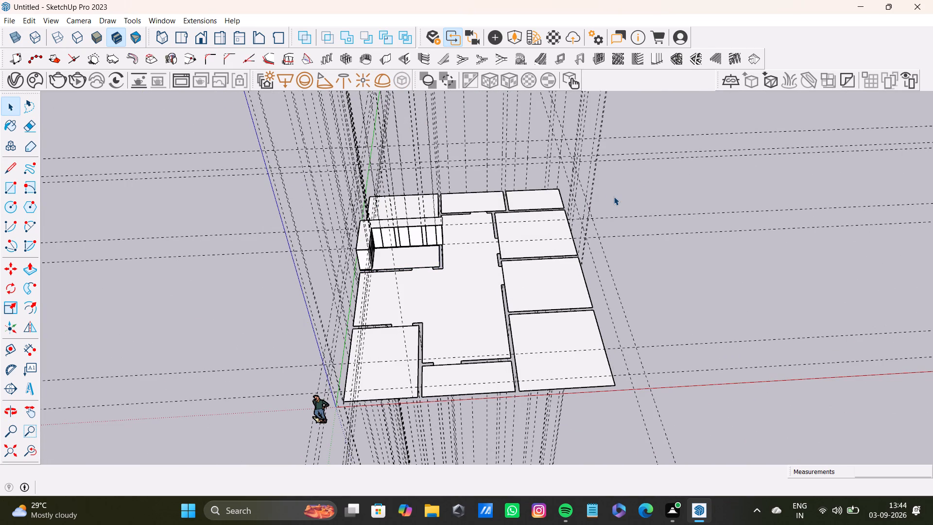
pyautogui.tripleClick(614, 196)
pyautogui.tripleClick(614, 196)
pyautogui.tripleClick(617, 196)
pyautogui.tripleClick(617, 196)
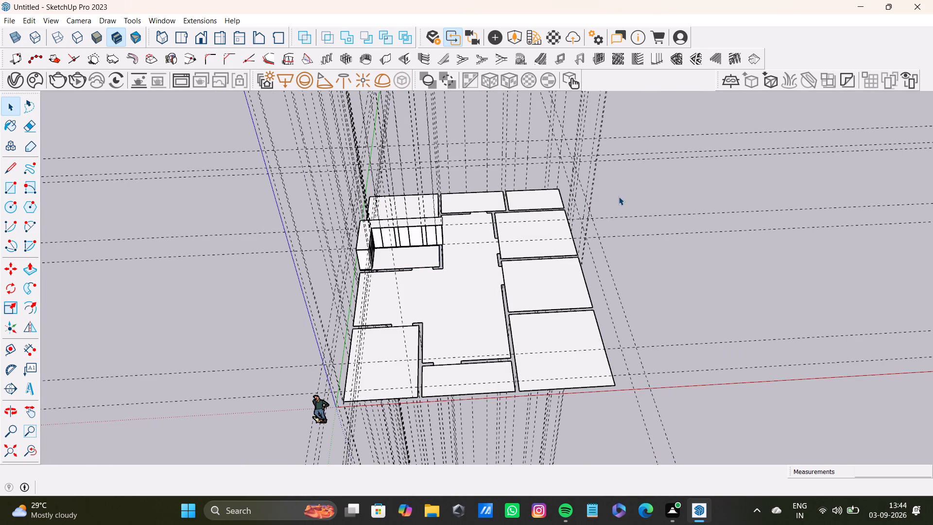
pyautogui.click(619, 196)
# Examine the L-shaped block and the surrounding rooms from above, from low angles and from the opposite side.
pyautogui.moveTo(532, 270); pyautogui.dragTo(341, 323, button='middle')
pyautogui.scroll(-9, 345, 262)
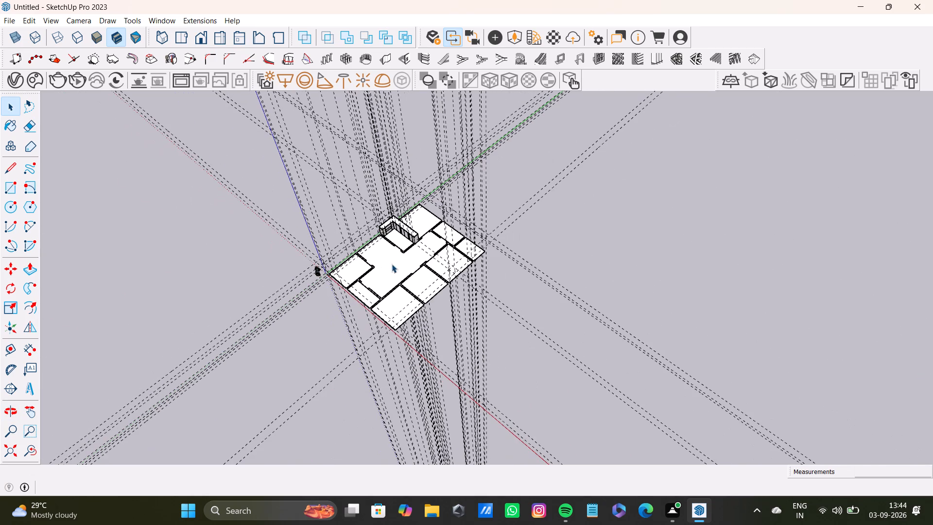
pyautogui.click(513, 171)
pyautogui.scroll(12, 376, 248)
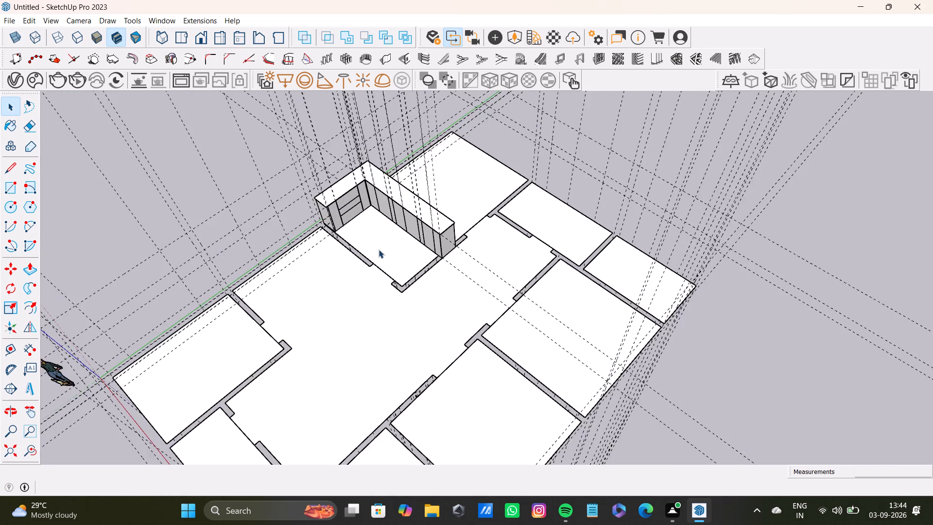
pyautogui.moveTo(379, 248); pyautogui.dragTo(431, 226, button='middle')
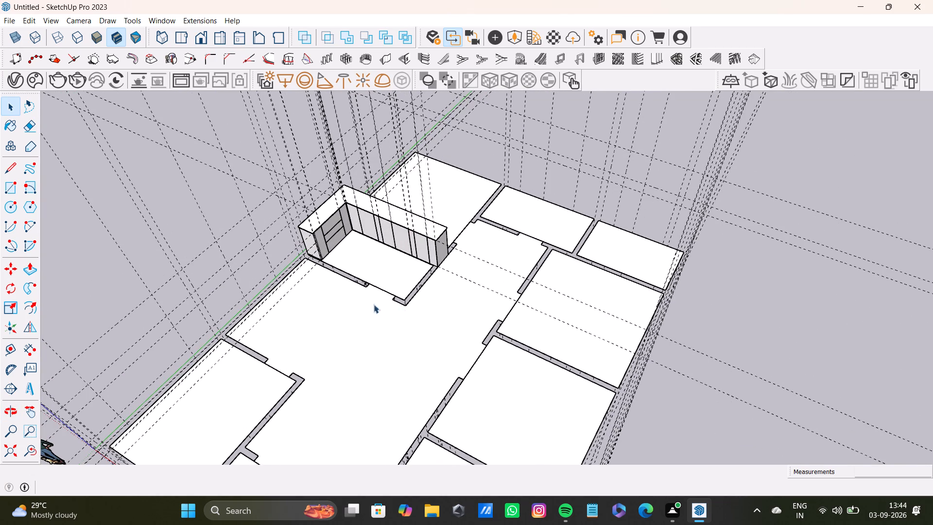
pyautogui.scroll(-8, 324, 253)
pyautogui.moveTo(326, 301); pyautogui.dragTo(600, 222, button='middle')
pyautogui.scroll(-9, 452, 306)
pyautogui.moveTo(438, 327); pyautogui.dragTo(641, 270, button='middle')
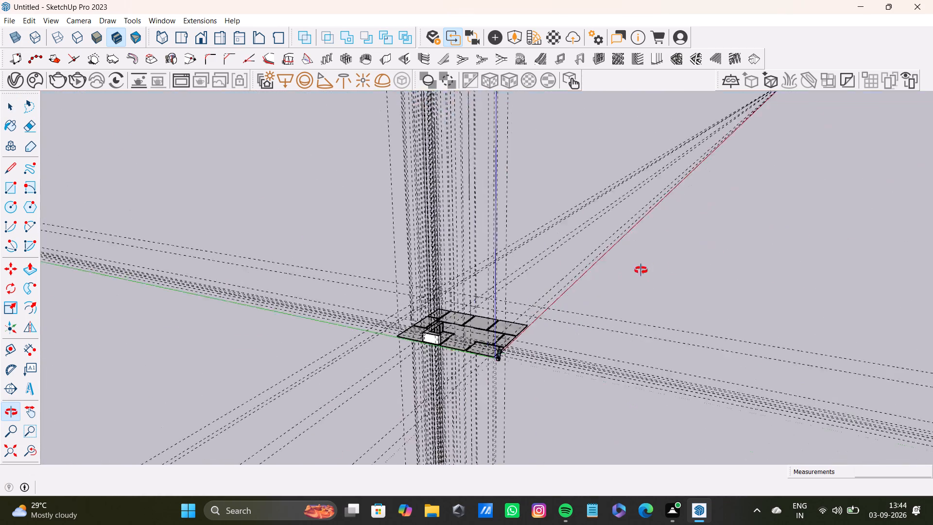
pyautogui.moveTo(641, 270); pyautogui.dragTo(664, 264, button='middle')
pyautogui.scroll(8, 424, 309)
pyautogui.moveTo(372, 307); pyautogui.dragTo(654, 369, button='middle')
pyautogui.moveTo(242, 320); pyautogui.dragTo(552, 315, button='middle')
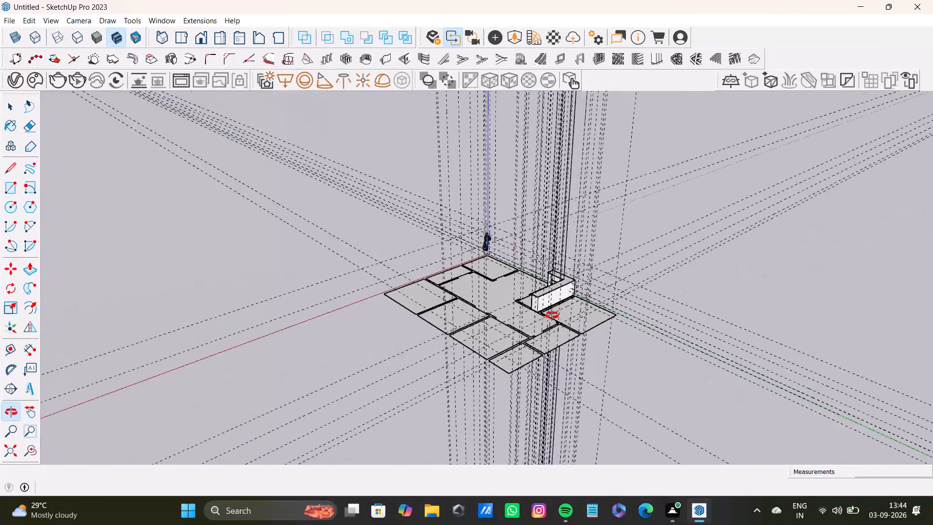
pyautogui.moveTo(552, 315); pyautogui.dragTo(597, 361, button='middle')
pyautogui.doubleClick(687, 226)
pyautogui.tripleClick(687, 226)
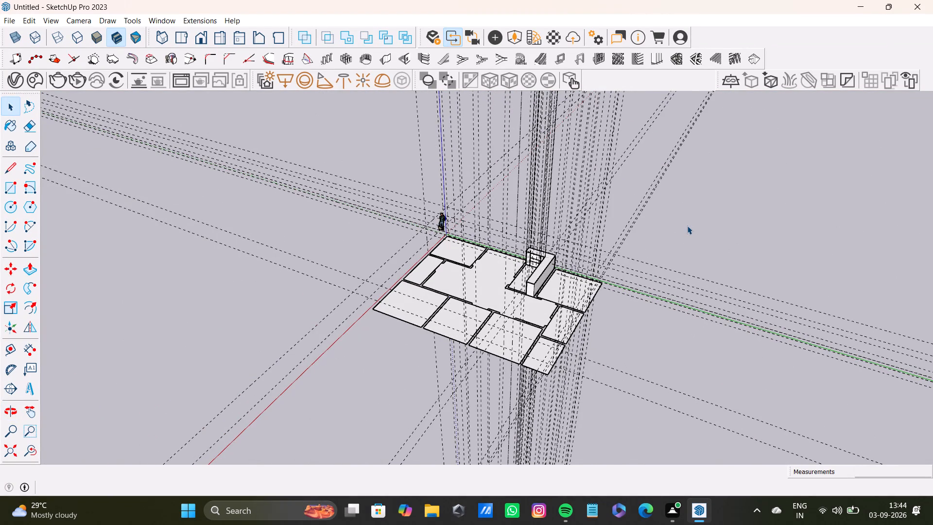
pyautogui.scroll(8, 455, 285)
pyautogui.scroll(-10, 463, 279)
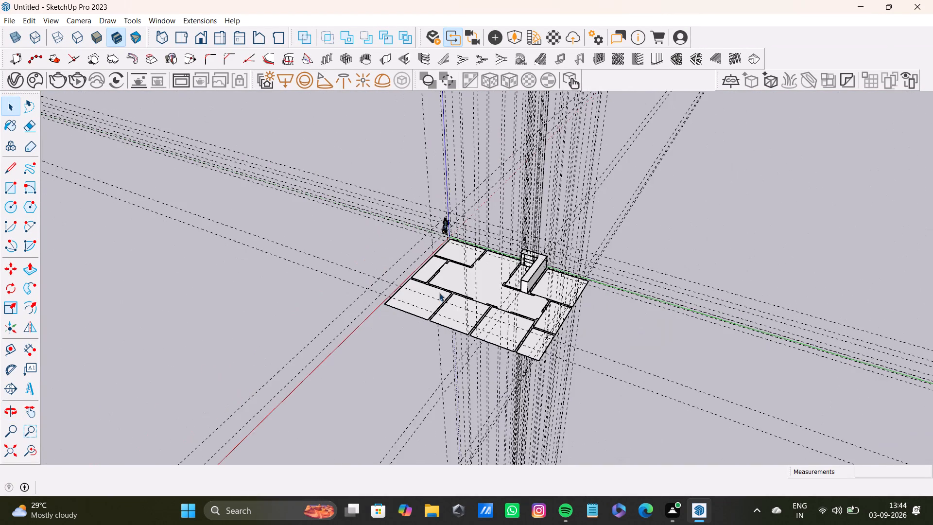
pyautogui.moveTo(422, 305); pyautogui.dragTo(627, 372, button='middle')
pyautogui.scroll(8, 416, 344)
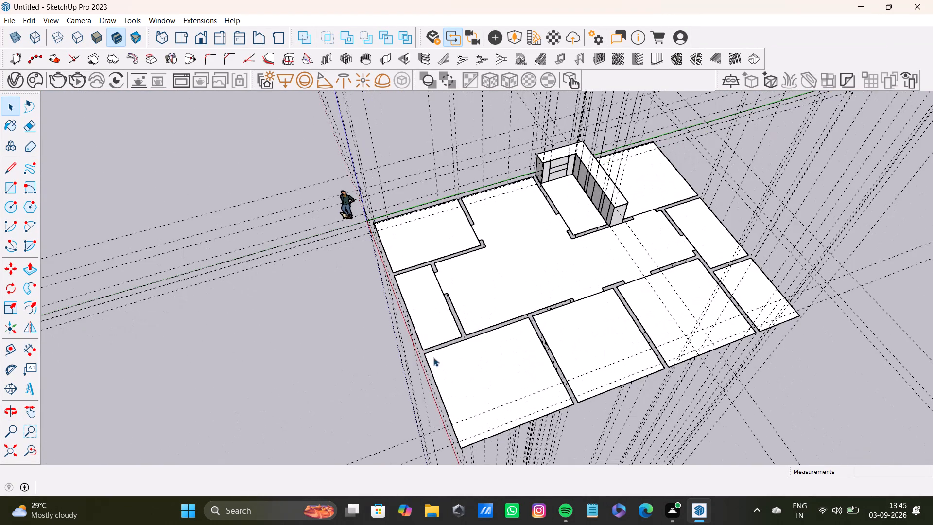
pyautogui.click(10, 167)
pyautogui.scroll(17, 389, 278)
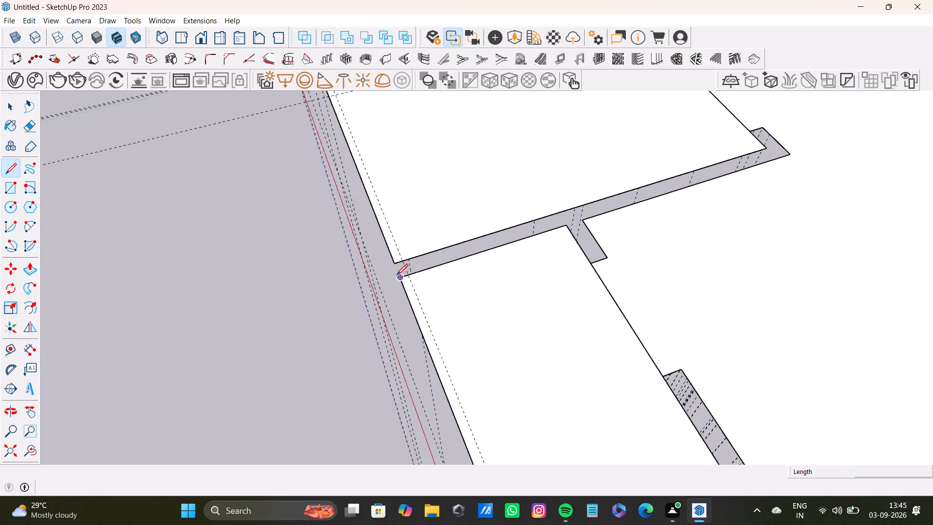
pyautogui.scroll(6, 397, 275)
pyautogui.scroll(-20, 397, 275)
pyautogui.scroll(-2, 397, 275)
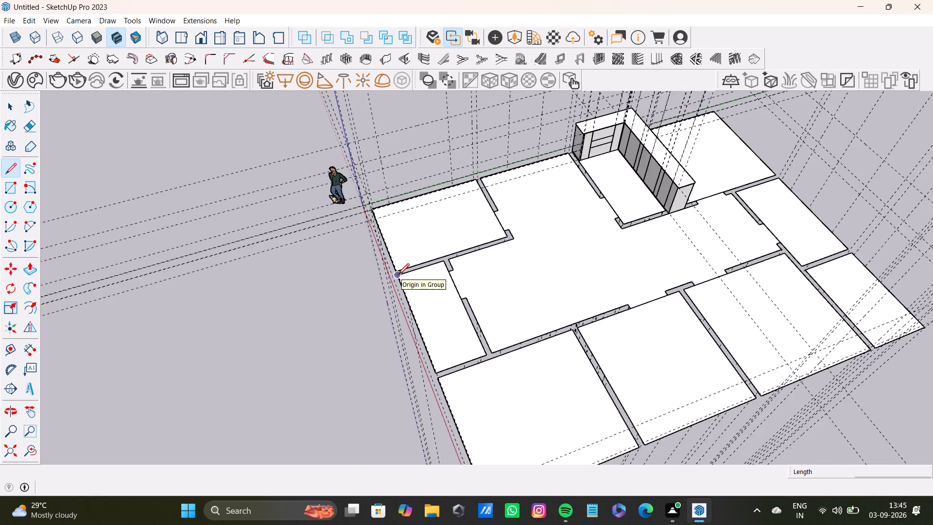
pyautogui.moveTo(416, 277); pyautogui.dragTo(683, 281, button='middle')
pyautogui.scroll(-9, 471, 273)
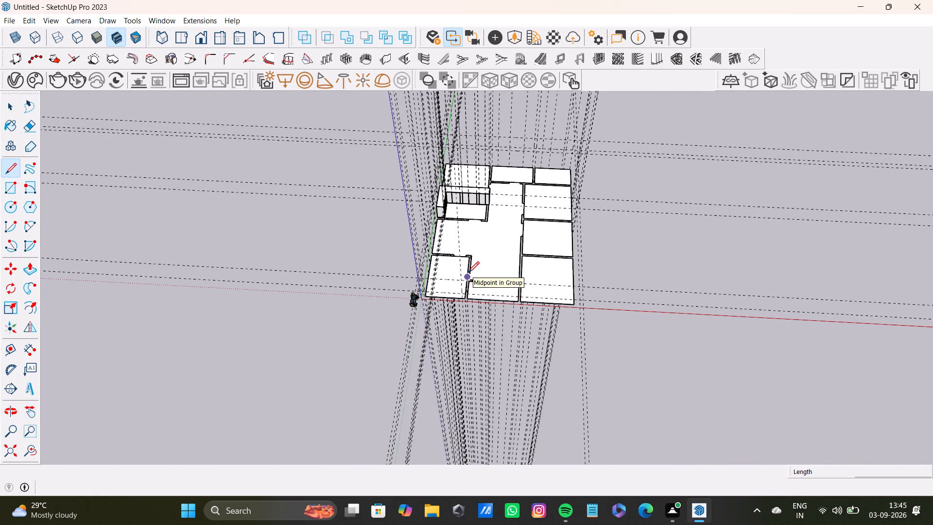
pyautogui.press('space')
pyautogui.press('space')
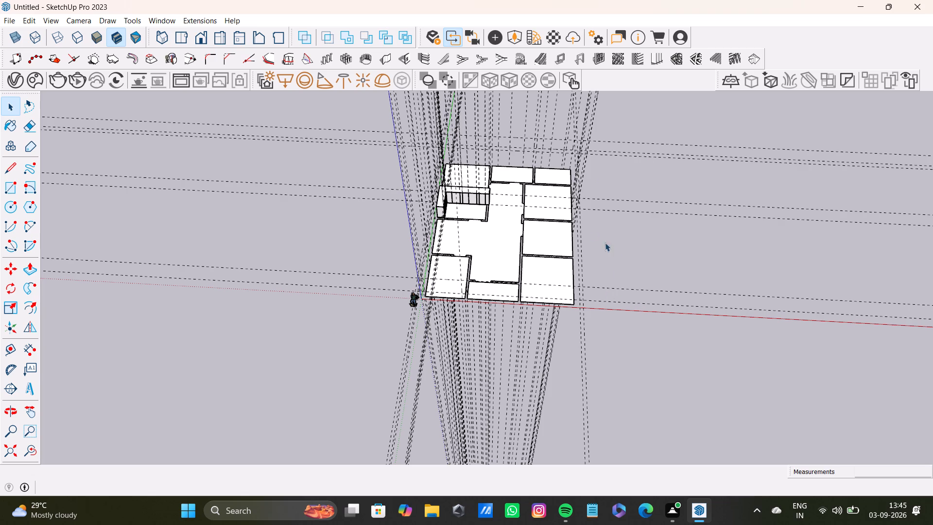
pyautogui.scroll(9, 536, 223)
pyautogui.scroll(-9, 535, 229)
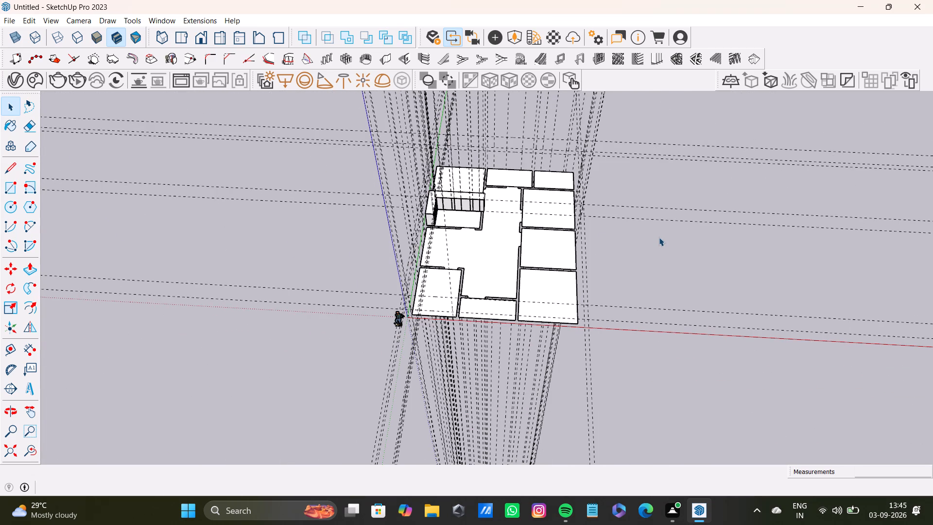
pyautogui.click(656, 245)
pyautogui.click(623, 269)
# Open the plinth group under the L-shaped block and extend its free end face outward about 6 5/16" over the wall strip.
pyautogui.scroll(4, 454, 207)
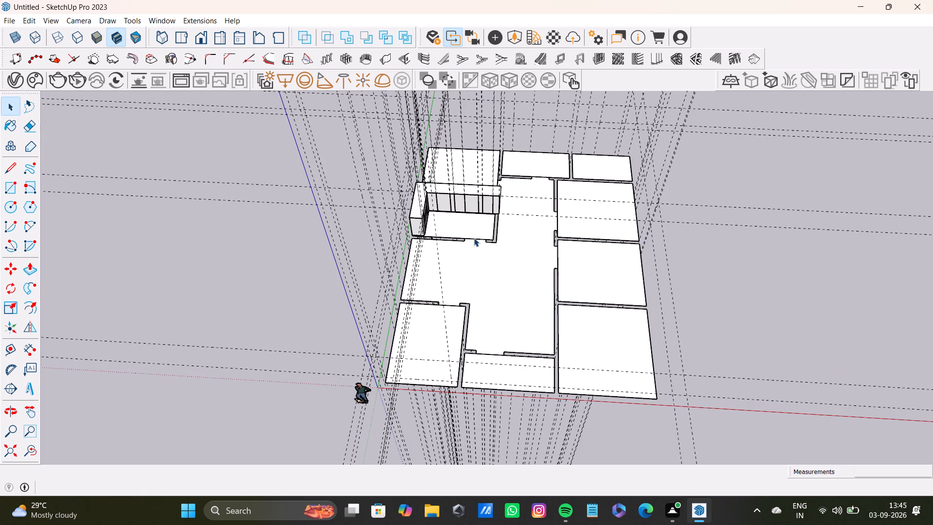
pyautogui.scroll(9, 478, 222)
pyautogui.moveTo(489, 215); pyautogui.dragTo(441, 196, button='middle')
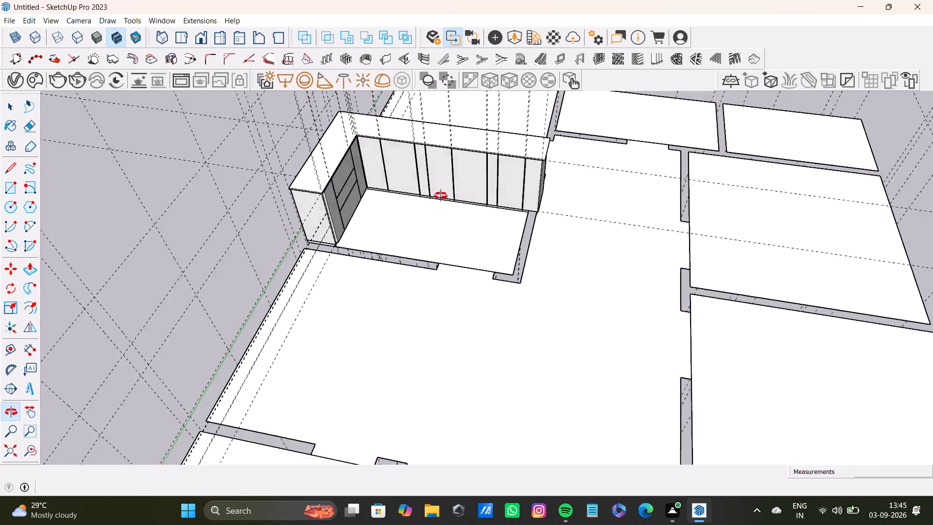
pyautogui.moveTo(441, 196); pyautogui.dragTo(370, 208, button='middle')
pyautogui.scroll(7, 560, 242)
pyautogui.moveTo(544, 216); pyautogui.dragTo(517, 200, button='middle')
pyautogui.scroll(7, 556, 225)
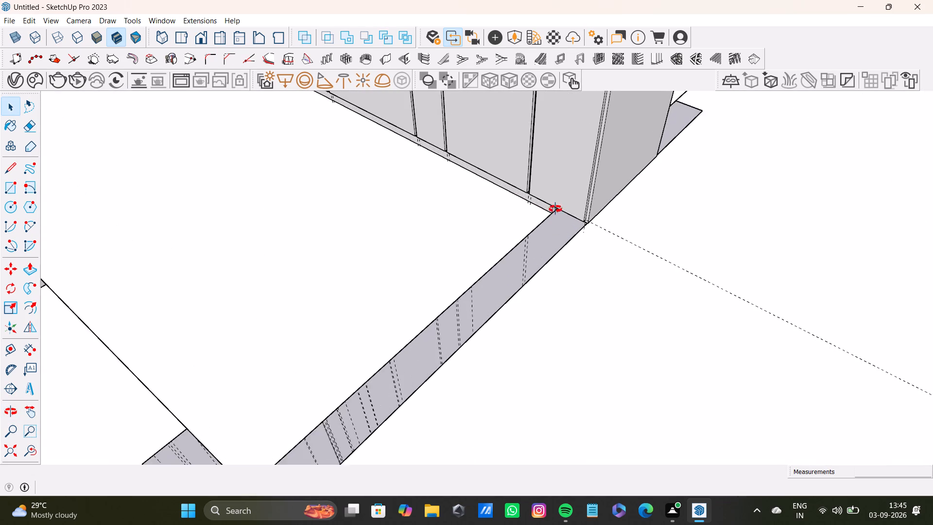
pyautogui.moveTo(555, 215); pyautogui.dragTo(599, 133, button='middle')
pyautogui.scroll(8, 510, 239)
pyautogui.moveTo(564, 164); pyautogui.dragTo(508, 126, button='middle')
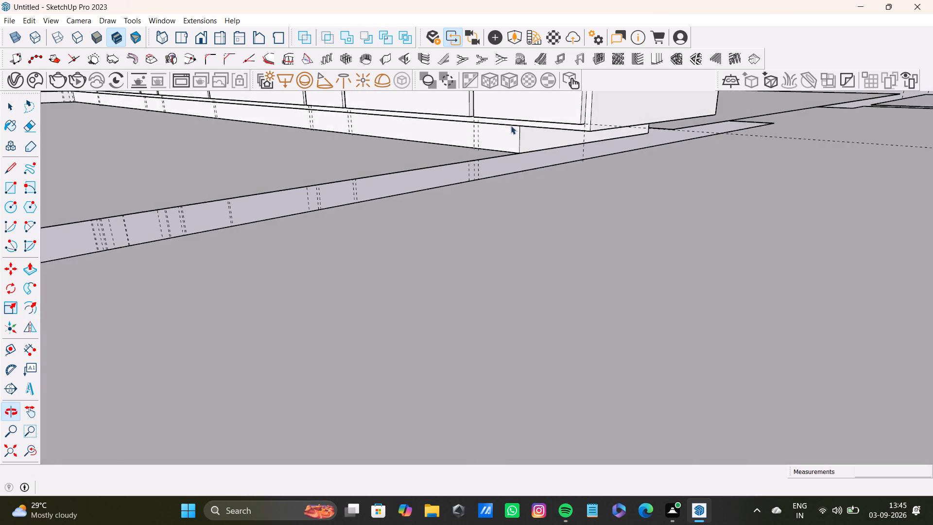
pyautogui.scroll(5, 518, 125)
pyautogui.moveTo(620, 192); pyautogui.dragTo(590, 178, button='middle')
pyautogui.click(524, 136)
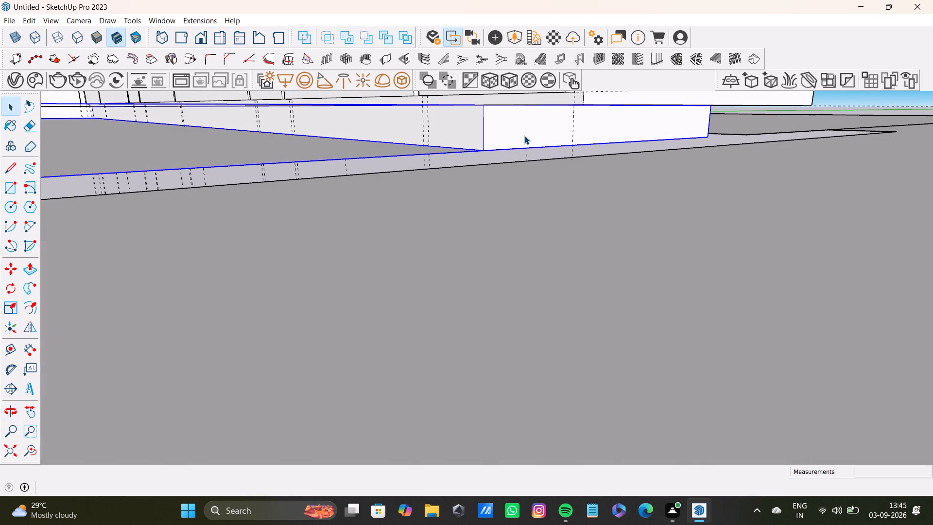
pyautogui.doubleClick(524, 136)
pyautogui.click(524, 136)
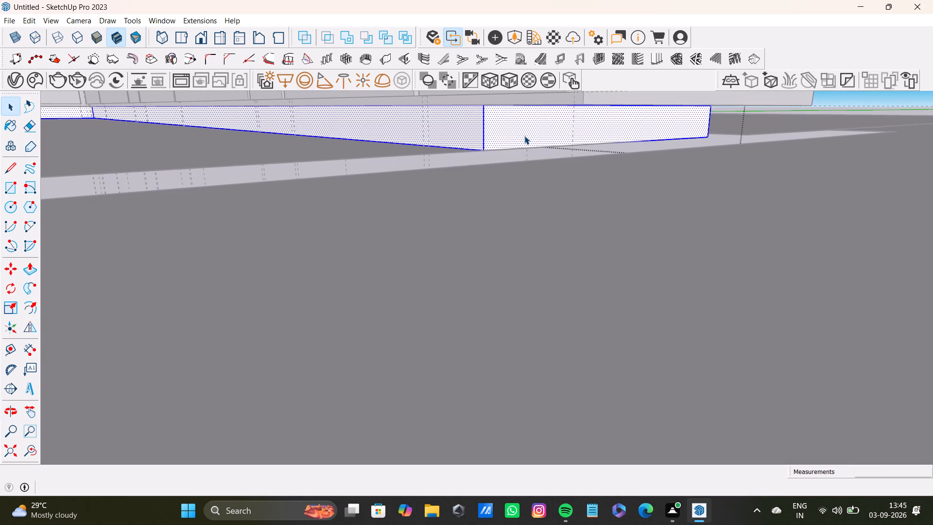
pyautogui.press('p')
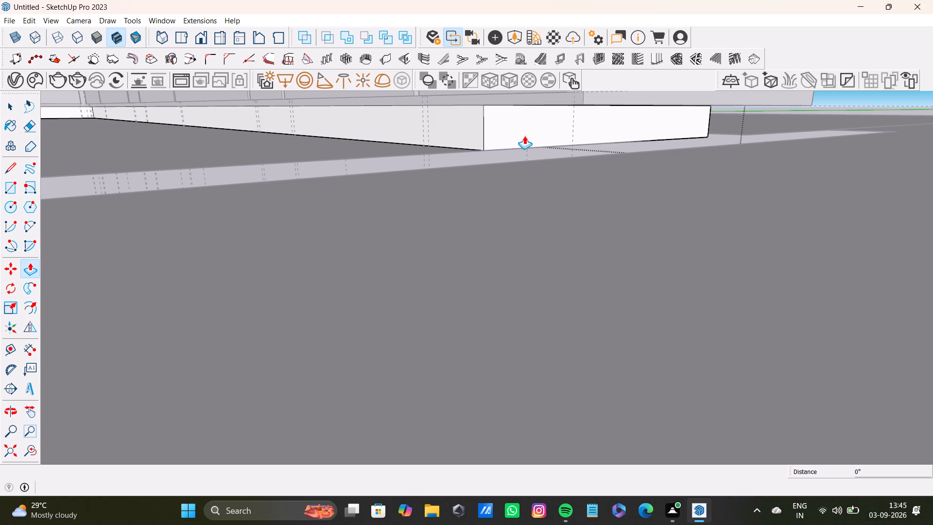
pyautogui.moveTo(524, 136); pyautogui.dragTo(617, 133)
pyautogui.scroll(-20, 202, 172)
pyautogui.scroll(-10, 202, 172)
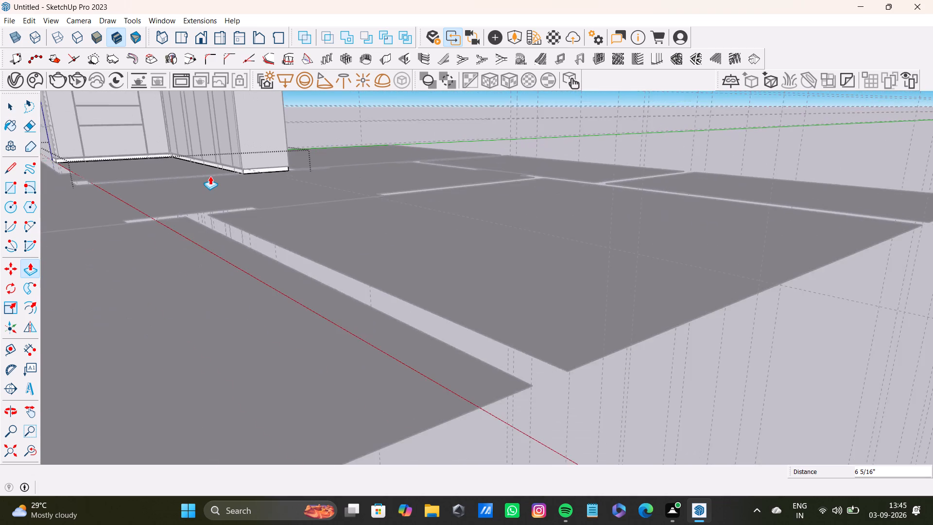
pyautogui.scroll(-5, 210, 176)
pyautogui.moveTo(210, 176); pyautogui.dragTo(397, 291, button='middle')
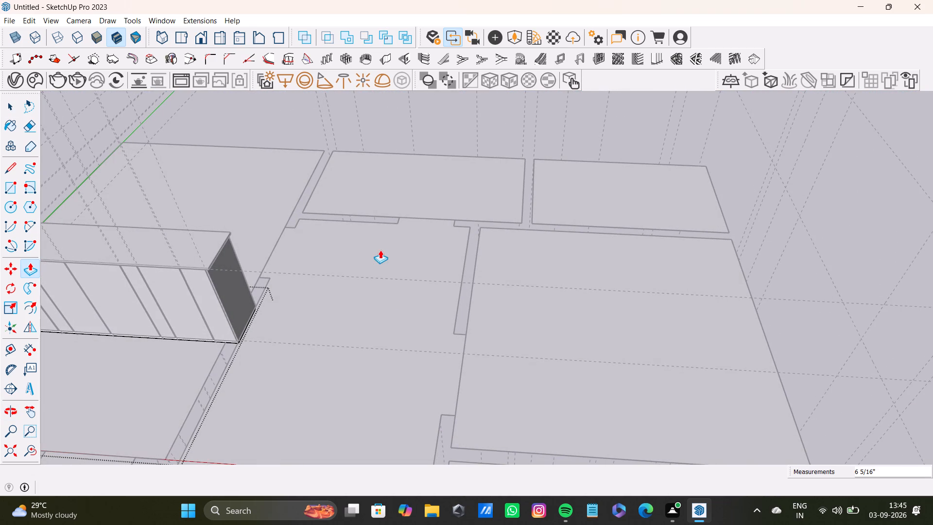
pyautogui.press('space')
pyautogui.click(453, 133)
# Examine the whole floor plan and the L-shaped block from several directions.
pyautogui.scroll(-4, 461, 144)
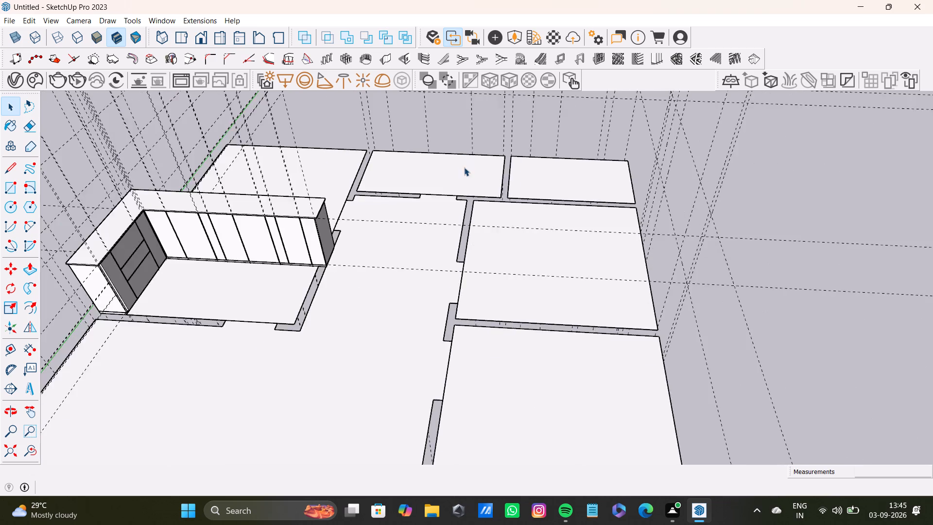
pyautogui.scroll(-6, 464, 167)
pyautogui.moveTo(508, 215); pyautogui.dragTo(466, 223, button='middle')
pyautogui.click(634, 184)
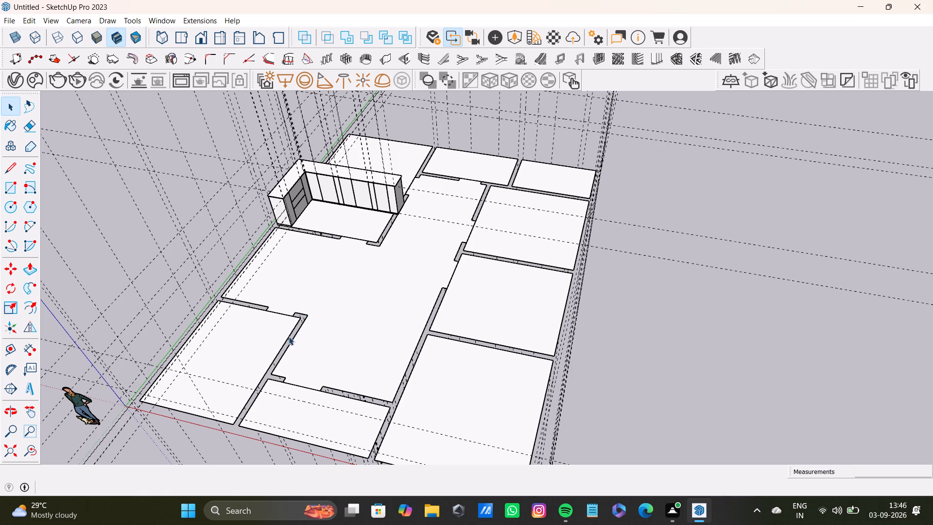
pyautogui.scroll(2, 289, 336)
pyautogui.scroll(-8, 367, 211)
pyautogui.moveTo(367, 234); pyautogui.dragTo(459, 239, button='middle')
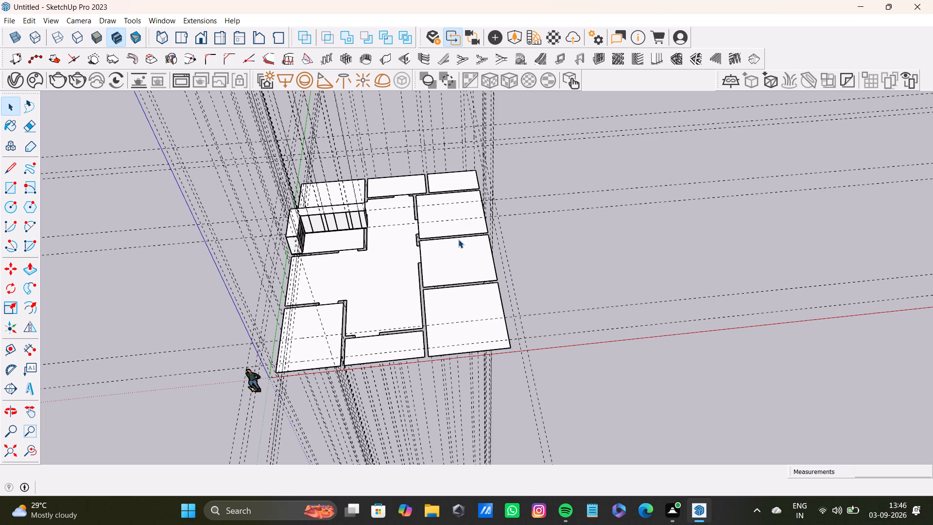
pyautogui.press('space')
# Inspect the extended end of the plinth against the block's side face and the wall strip.
pyautogui.scroll(3, 349, 226)
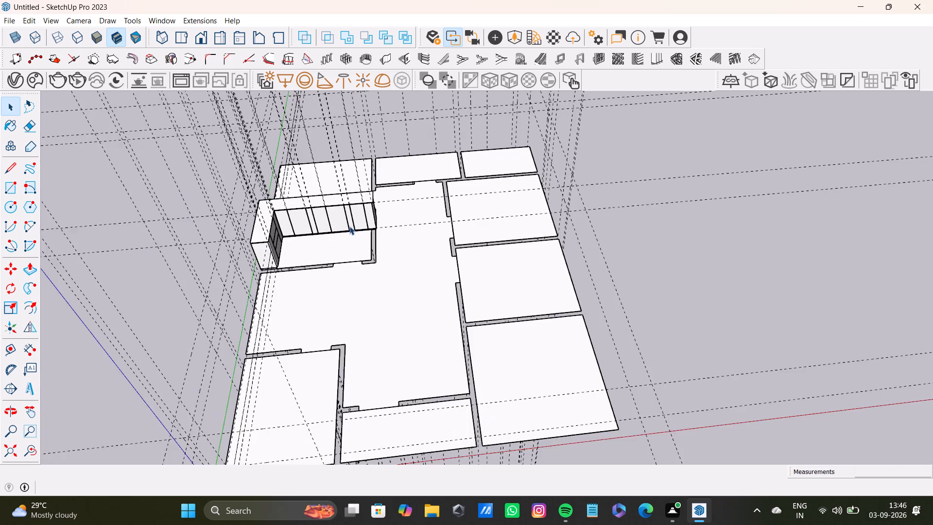
pyautogui.scroll(7, 349, 226)
pyautogui.moveTo(374, 217); pyautogui.dragTo(260, 227, button='middle')
pyautogui.scroll(13, 509, 162)
pyautogui.moveTo(462, 232); pyautogui.dragTo(457, 215, button='middle')
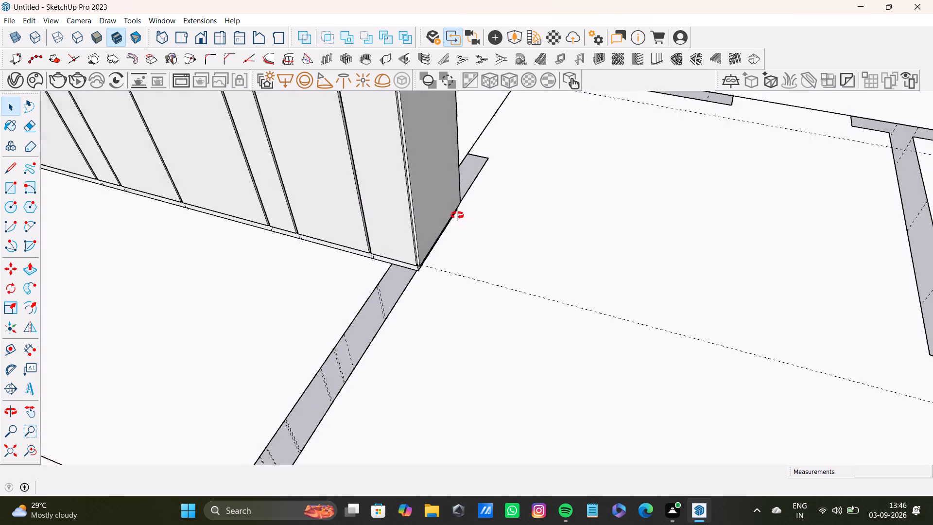
pyautogui.moveTo(457, 215); pyautogui.dragTo(452, 186, button='middle')
pyautogui.scroll(8, 447, 235)
pyautogui.moveTo(431, 250); pyautogui.dragTo(432, 226, button='middle')
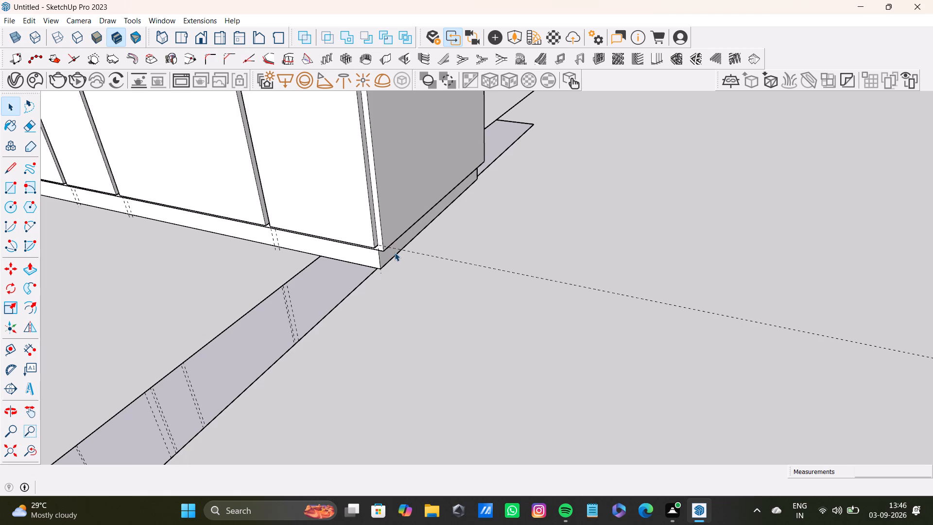
pyautogui.click(395, 253)
pyautogui.click(393, 252)
pyautogui.scroll(-20, 323, 265)
pyautogui.scroll(-6, 323, 265)
pyautogui.moveTo(333, 306); pyautogui.dragTo(478, 287, button='middle')
pyautogui.click(419, 206)
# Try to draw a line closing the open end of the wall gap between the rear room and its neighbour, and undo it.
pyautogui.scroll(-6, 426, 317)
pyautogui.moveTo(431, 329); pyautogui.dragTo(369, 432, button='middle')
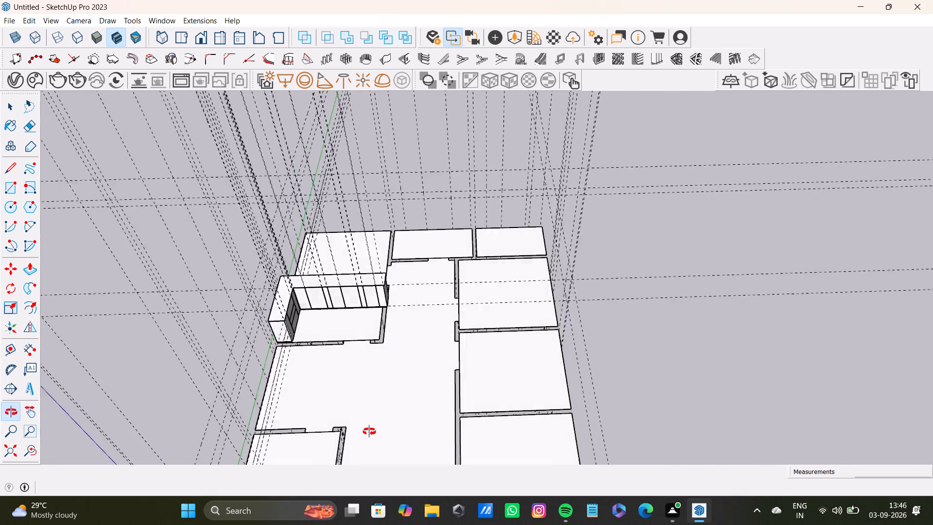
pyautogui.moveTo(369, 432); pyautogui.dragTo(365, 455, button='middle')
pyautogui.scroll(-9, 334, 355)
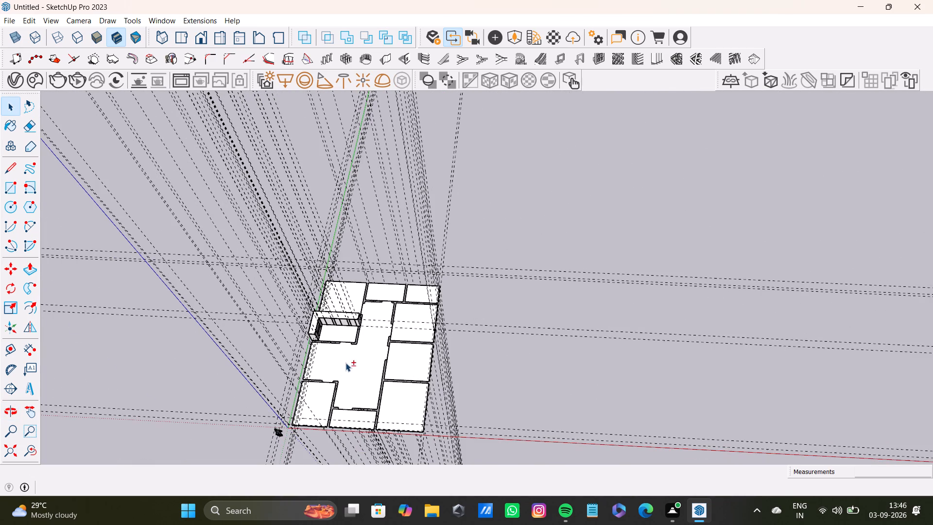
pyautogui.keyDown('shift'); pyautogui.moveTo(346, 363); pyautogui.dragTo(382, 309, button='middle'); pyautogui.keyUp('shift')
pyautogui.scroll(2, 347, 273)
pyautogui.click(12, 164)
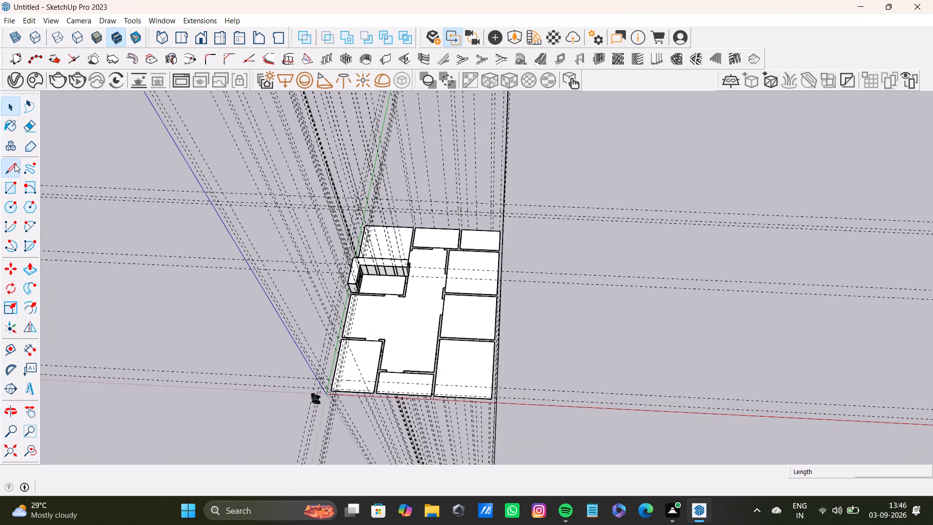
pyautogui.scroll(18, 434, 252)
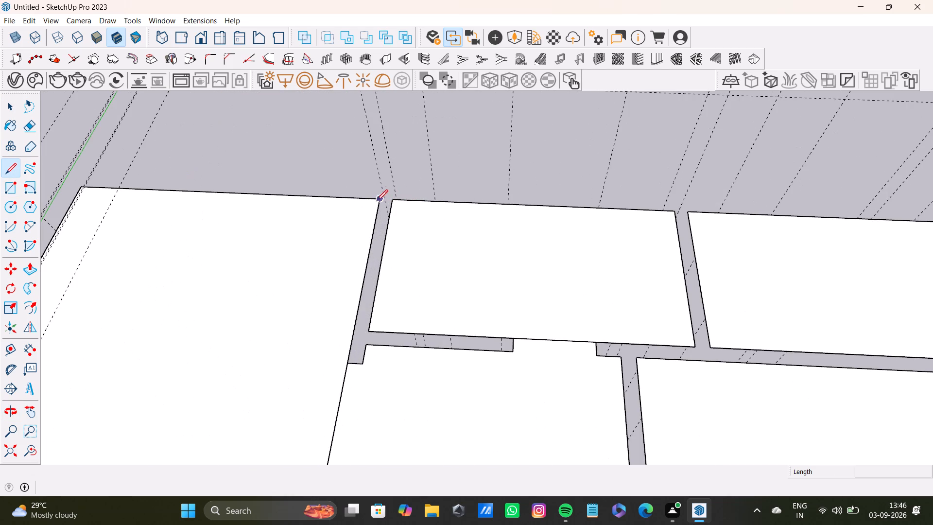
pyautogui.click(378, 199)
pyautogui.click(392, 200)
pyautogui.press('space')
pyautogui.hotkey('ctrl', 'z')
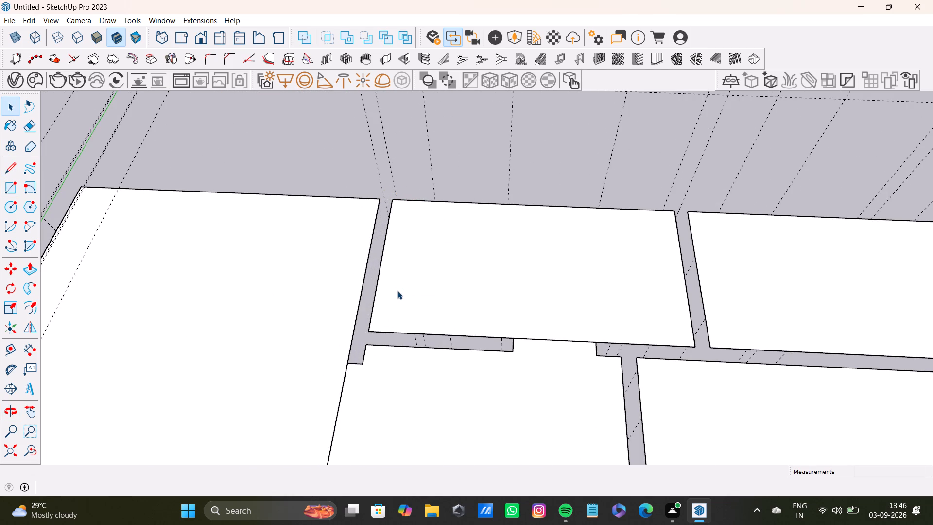
# Open the plinth group of the L-shaped block and push its free end face inward, recessing it beneath the block's end.
pyautogui.scroll(-10, 393, 320)
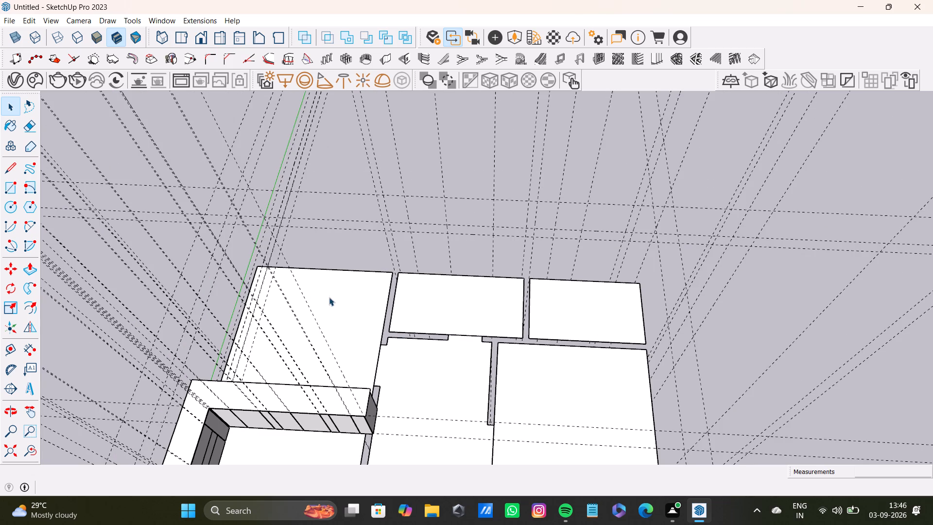
pyautogui.scroll(-9, 326, 339)
pyautogui.keyDown('shift'); pyautogui.moveTo(337, 360); pyautogui.dragTo(349, 265, button='middle'); pyautogui.keyUp('shift')
pyautogui.scroll(2, 349, 265)
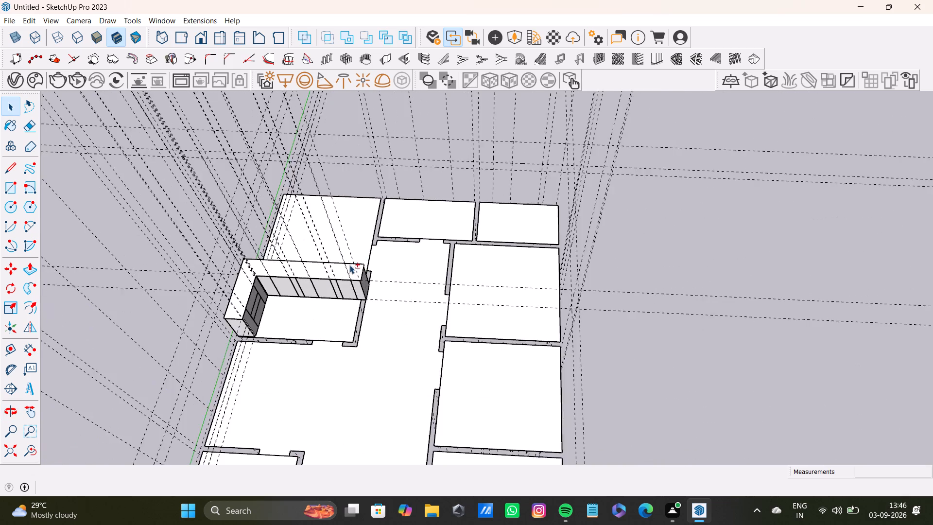
pyautogui.scroll(20, 349, 265)
pyautogui.scroll(2, 349, 265)
pyautogui.moveTo(365, 290); pyautogui.dragTo(322, 261, button='middle')
pyautogui.scroll(2, 361, 266)
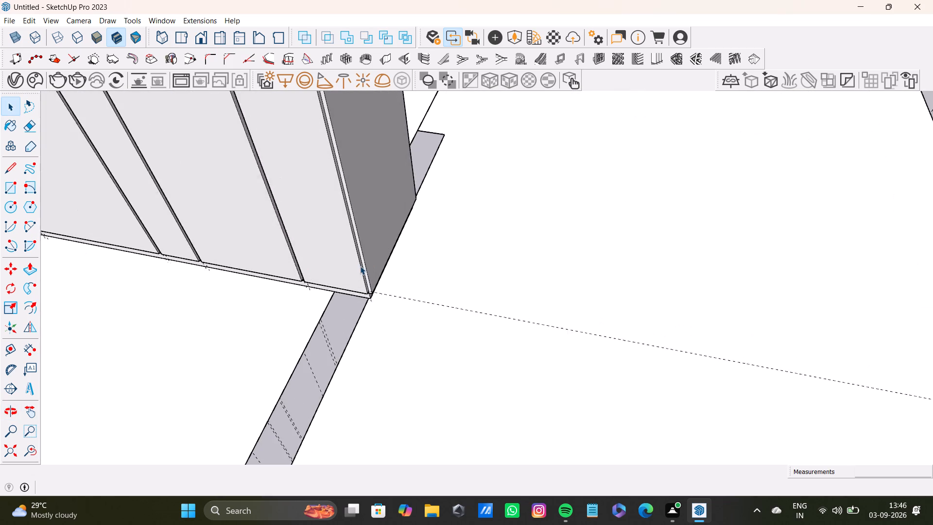
pyautogui.scroll(10, 360, 266)
pyautogui.moveTo(380, 302); pyautogui.dragTo(354, 282, button='middle')
pyautogui.scroll(4, 355, 280)
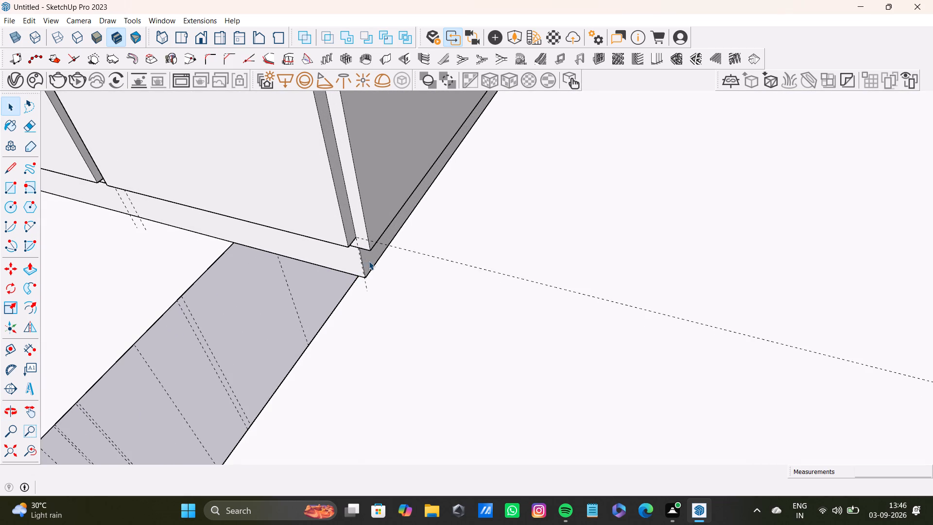
pyautogui.click(369, 261)
pyautogui.click(369, 261)
pyautogui.click(369, 261)
pyautogui.press('p')
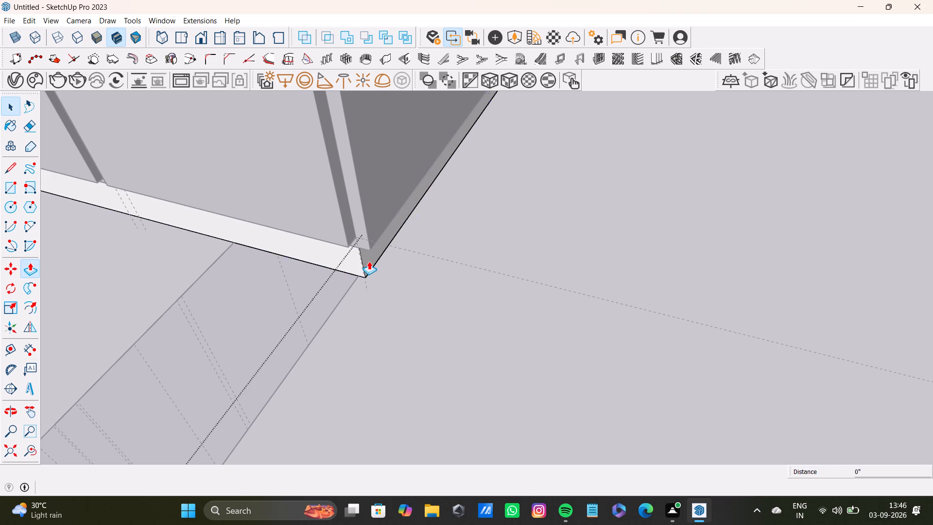
pyautogui.moveTo(376, 256); pyautogui.dragTo(367, 258)
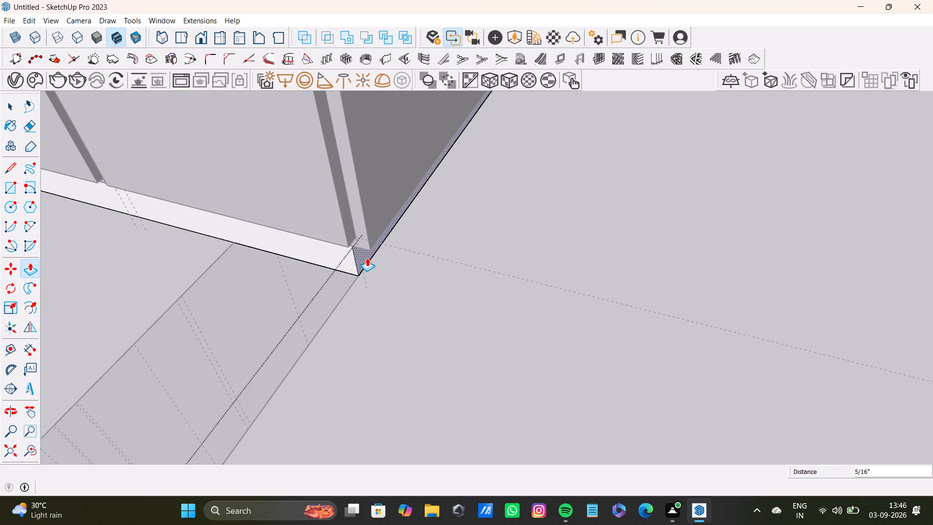
pyautogui.moveTo(367, 258); pyautogui.dragTo(321, 252)
pyautogui.press('space')
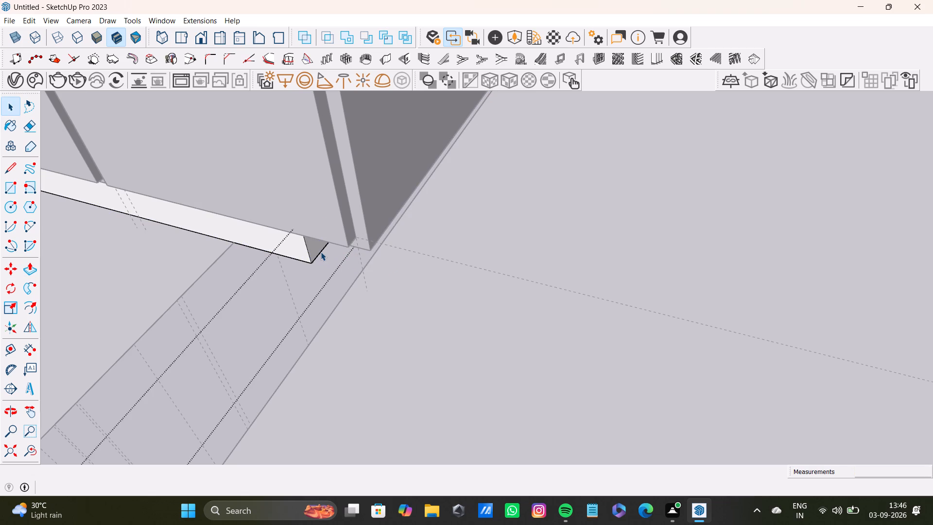
pyautogui.scroll(-20, 230, 218)
pyautogui.scroll(-11, 230, 218)
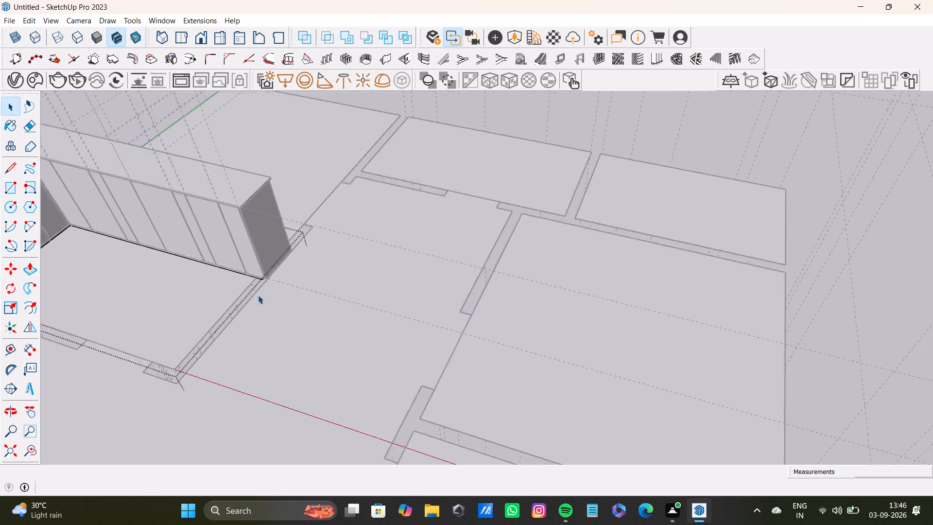
pyautogui.scroll(-6, 258, 295)
pyautogui.click(608, 249)
# Examine the whole floor plan, its rooms and the L-shaped block from several directions and distances.
pyautogui.scroll(-6, 319, 364)
pyautogui.moveTo(262, 351); pyautogui.dragTo(460, 282, button='middle')
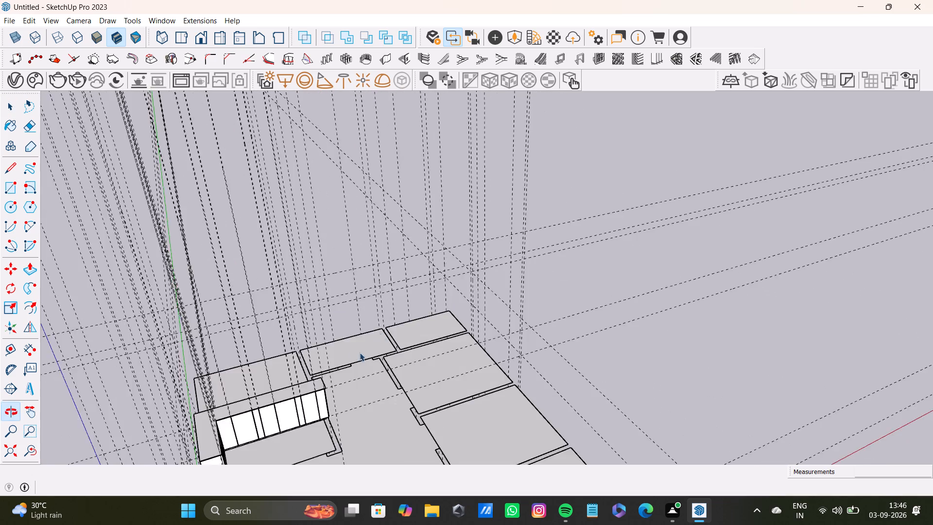
pyautogui.scroll(-11, 360, 352)
pyautogui.keyDown('shift'); pyautogui.moveTo(349, 365); pyautogui.dragTo(368, 244, button='middle'); pyautogui.keyUp('shift')
pyautogui.keyDown('shift'); pyautogui.scroll(-1, 349, 365); pyautogui.keyUp('shift')
pyautogui.scroll(10, 401, 231)
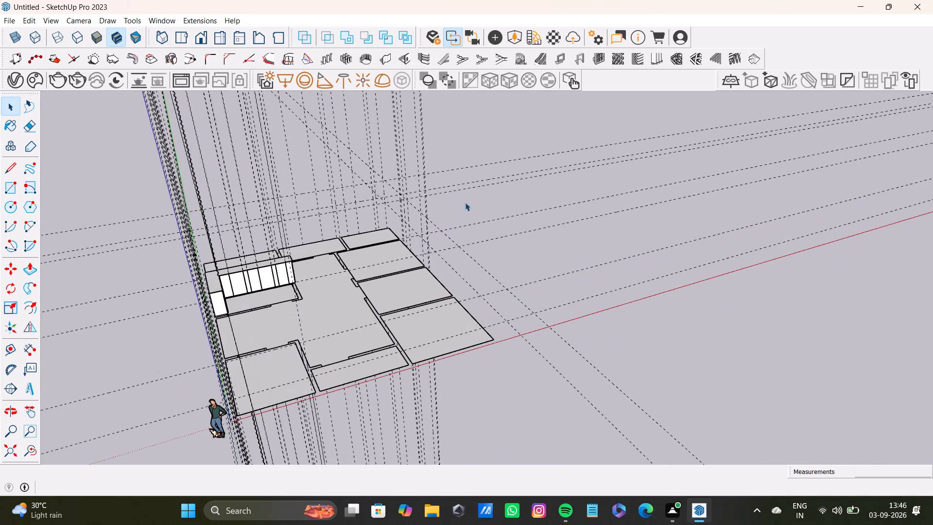
pyautogui.tripleClick(465, 202)
pyautogui.doubleClick(465, 202)
pyautogui.moveTo(449, 318); pyautogui.dragTo(364, 369, button='middle')
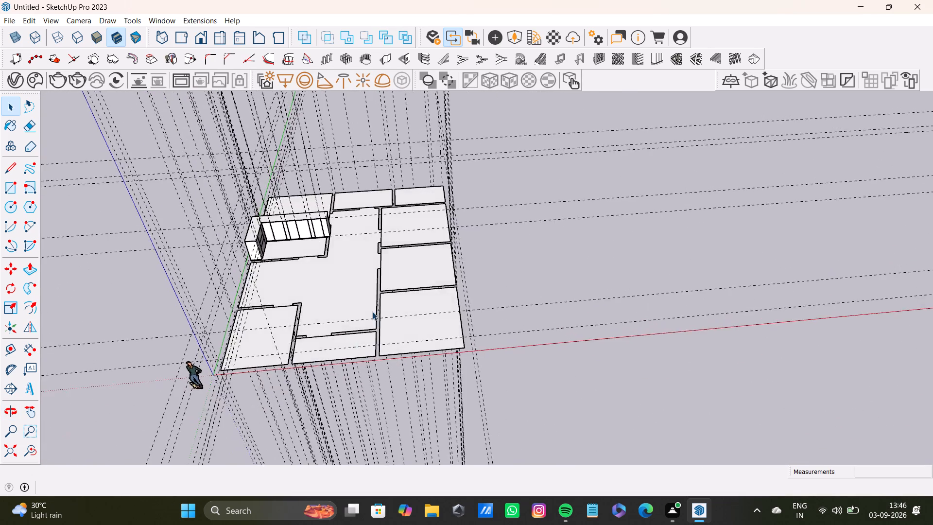
pyautogui.scroll(4, 372, 312)
pyautogui.scroll(-5, 404, 315)
pyautogui.moveTo(404, 328); pyautogui.dragTo(335, 347, button='middle')
pyautogui.scroll(4, 431, 229)
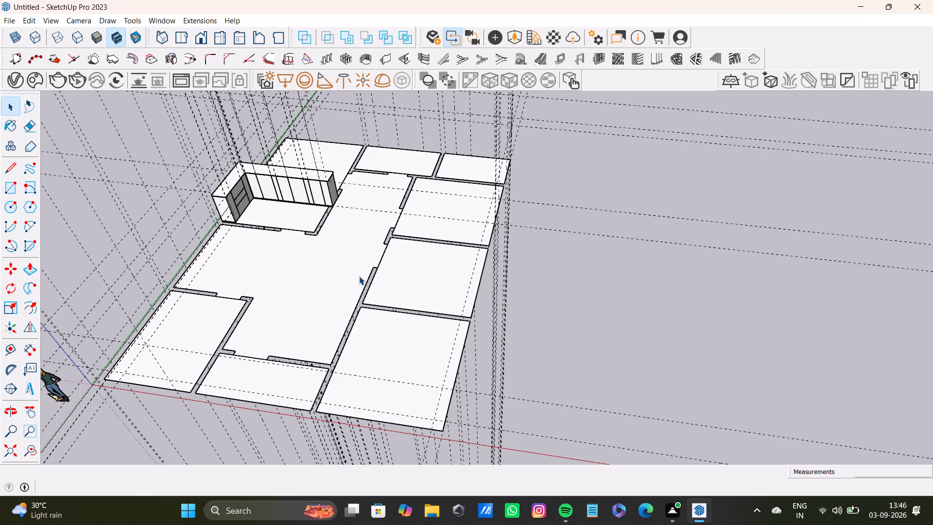
# Unhide all hidden objects in the model.
pyautogui.click(567, 170)
pyautogui.click(17, 20)
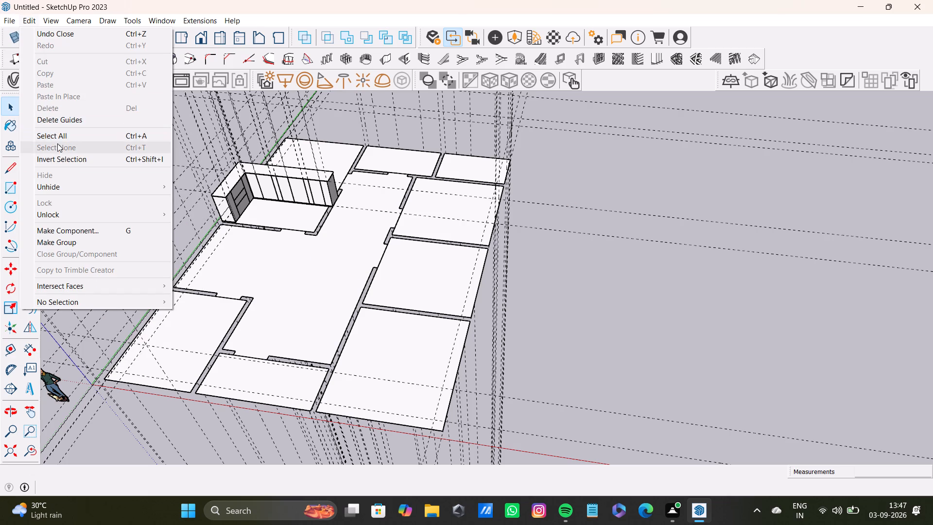
pyautogui.click(70, 189)
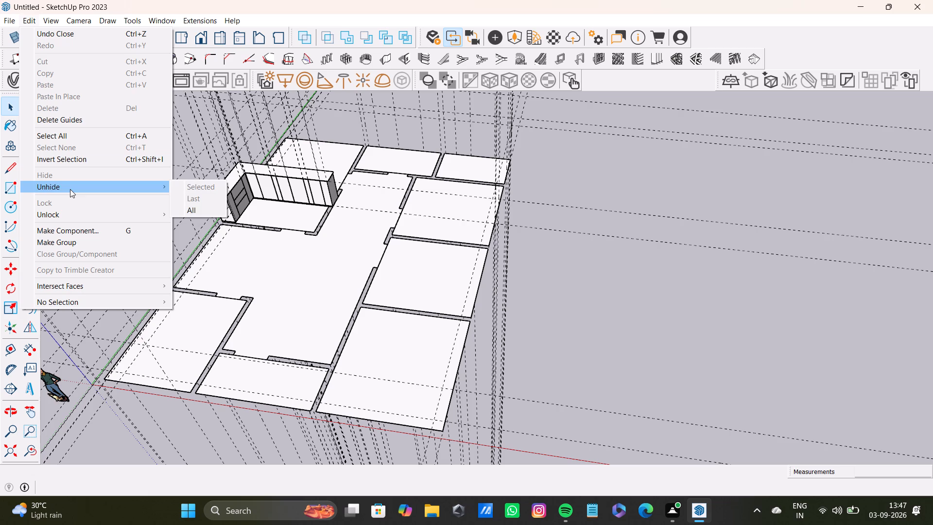
pyautogui.click(187, 209)
pyautogui.click(552, 178)
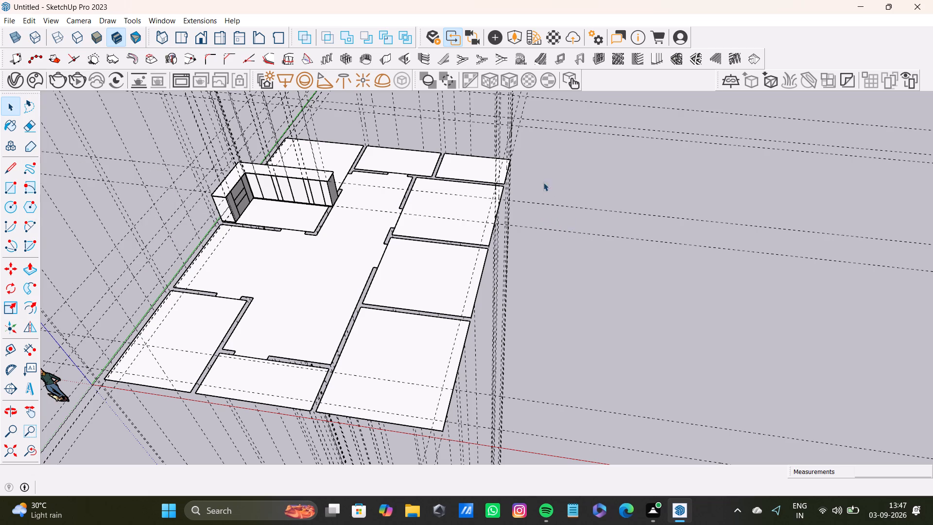
# Examine the whole floor plan, its rooms and wall gaps from above and from underneath.
pyautogui.scroll(3, 328, 334)
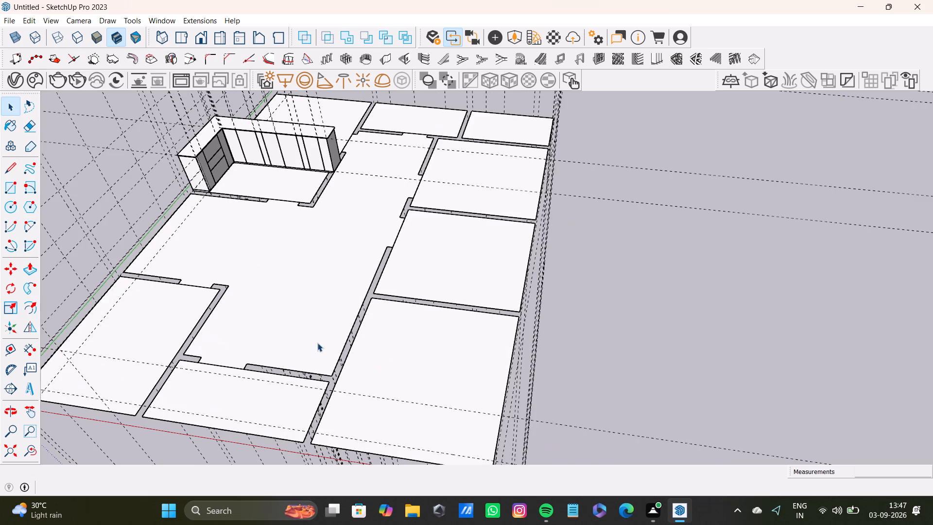
pyautogui.scroll(-4, 303, 349)
pyautogui.scroll(8, 155, 275)
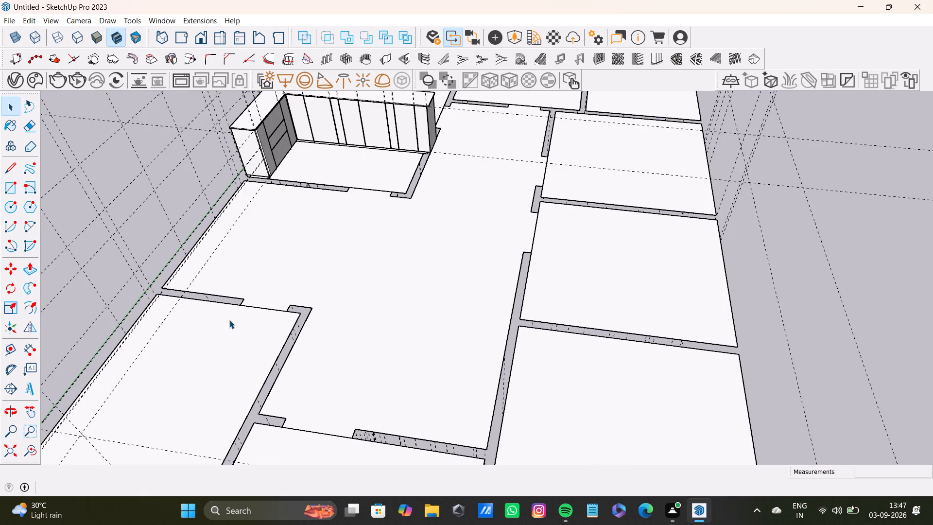
pyautogui.scroll(-4, 283, 300)
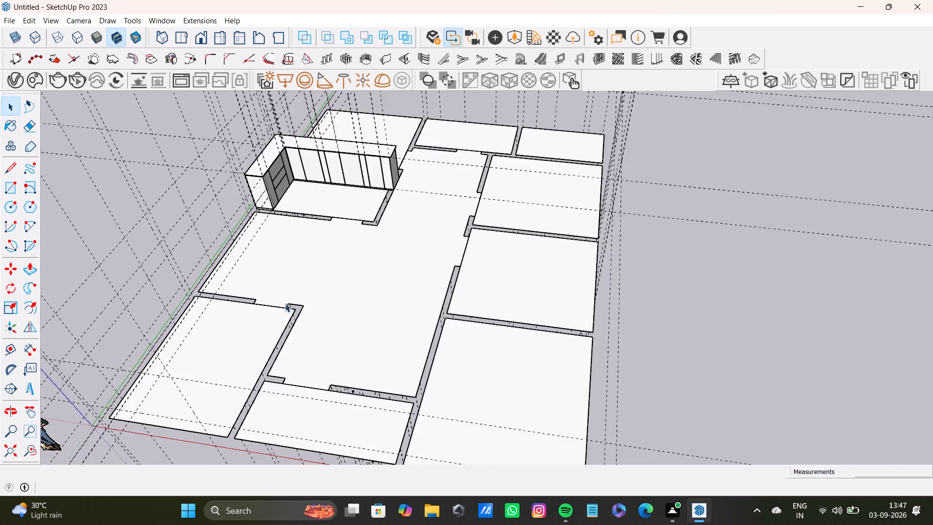
pyautogui.scroll(-4, 285, 303)
pyautogui.click(622, 205)
pyautogui.scroll(2, 461, 175)
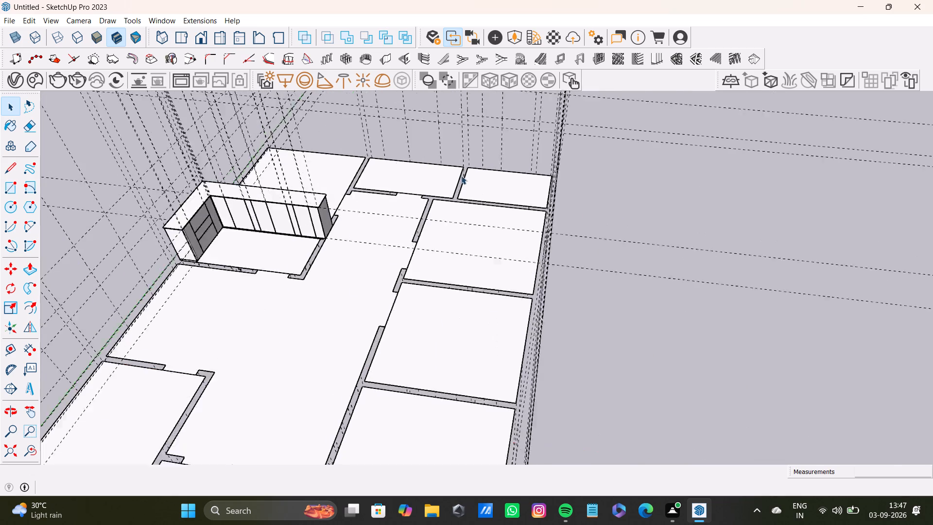
pyautogui.scroll(11, 461, 175)
pyautogui.scroll(-13, 469, 213)
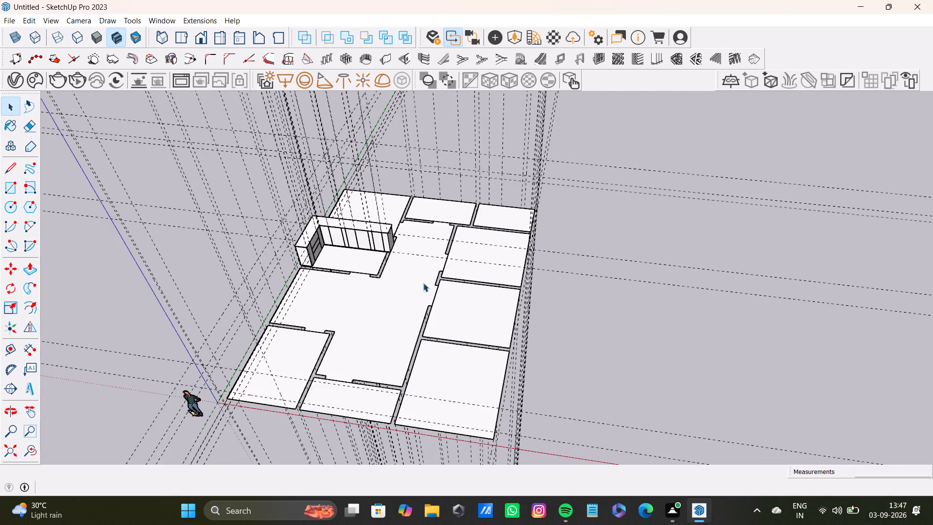
pyautogui.scroll(-4, 415, 290)
pyautogui.moveTo(415, 293); pyautogui.dragTo(495, 276, button='middle')
pyautogui.scroll(4, 450, 327)
pyautogui.moveTo(446, 331); pyautogui.dragTo(320, 347, button='middle')
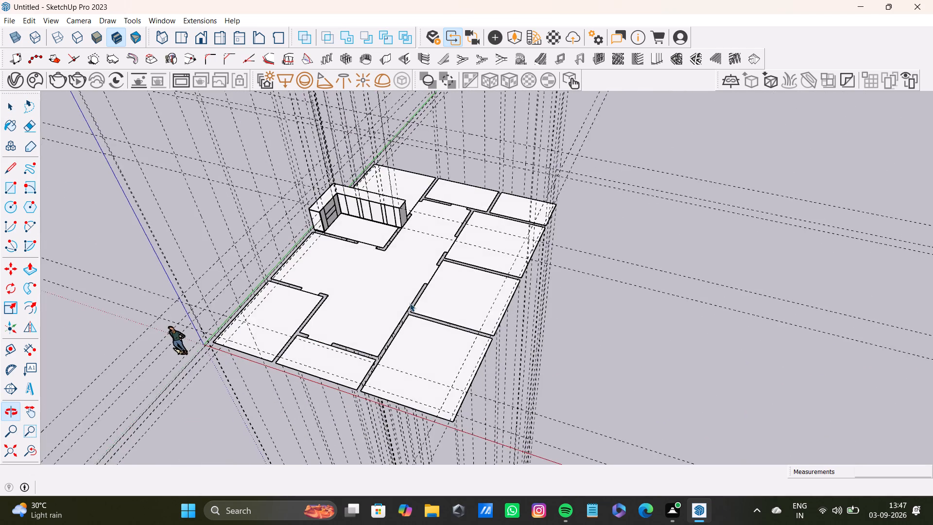
pyautogui.scroll(19, 438, 270)
pyautogui.scroll(-12, 450, 245)
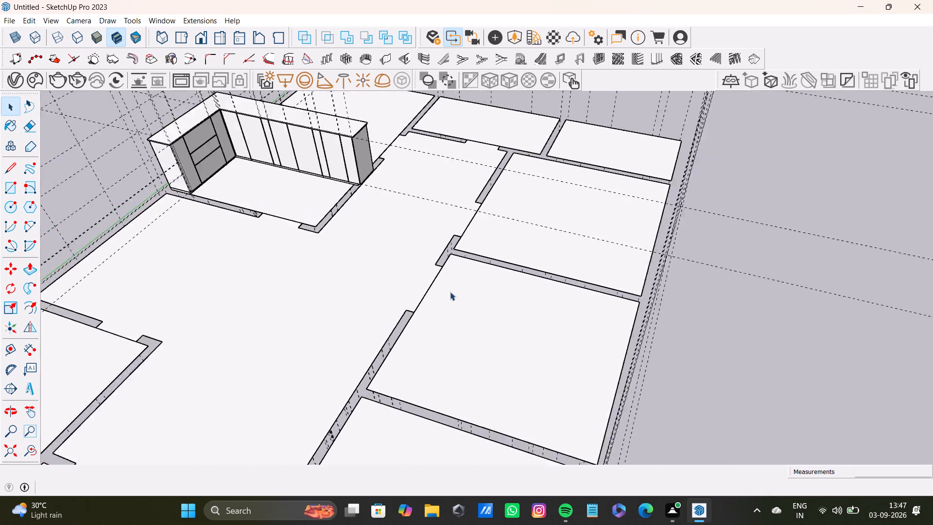
pyautogui.scroll(-11, 450, 292)
pyautogui.moveTo(443, 365); pyautogui.dragTo(519, 70, button='middle')
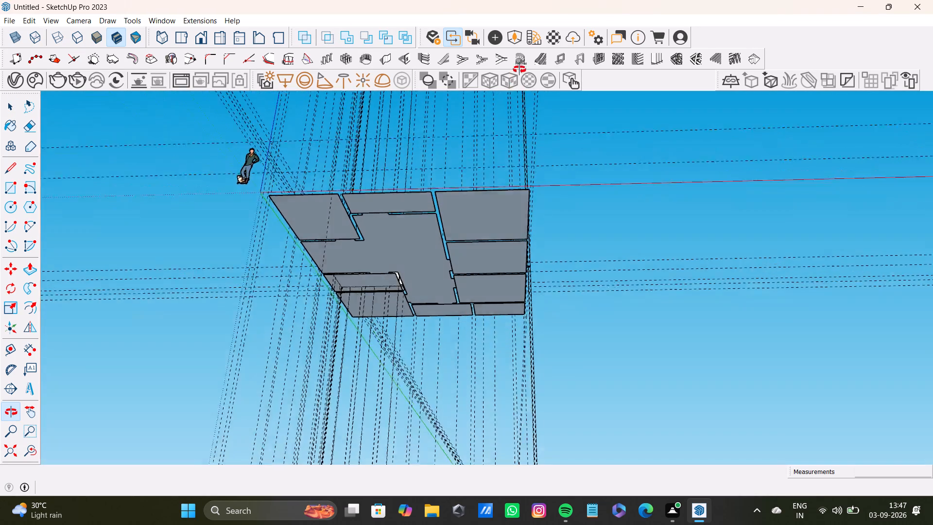
pyautogui.moveTo(519, 70); pyautogui.dragTo(520, 66, button='middle')
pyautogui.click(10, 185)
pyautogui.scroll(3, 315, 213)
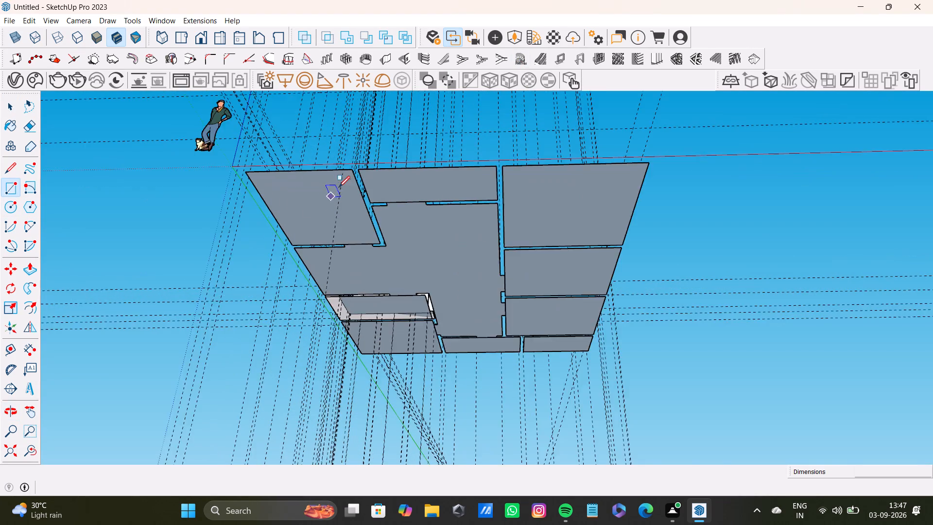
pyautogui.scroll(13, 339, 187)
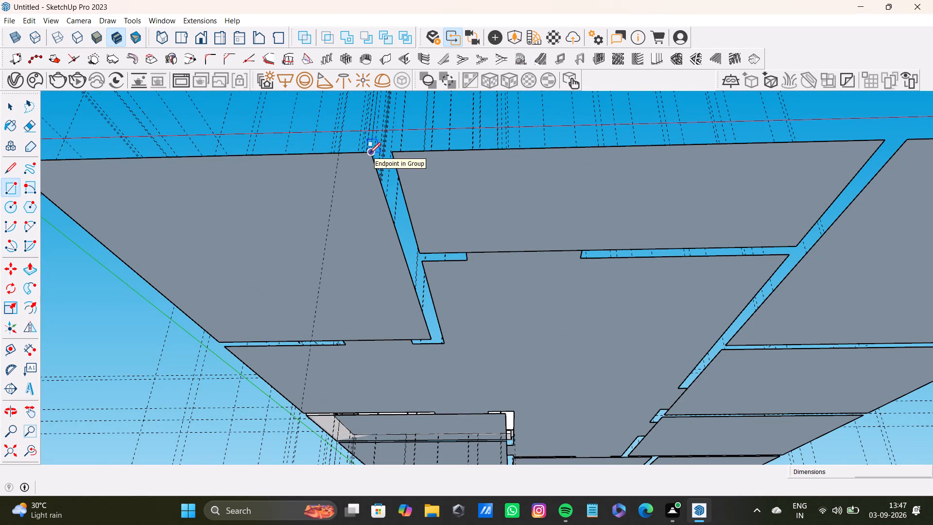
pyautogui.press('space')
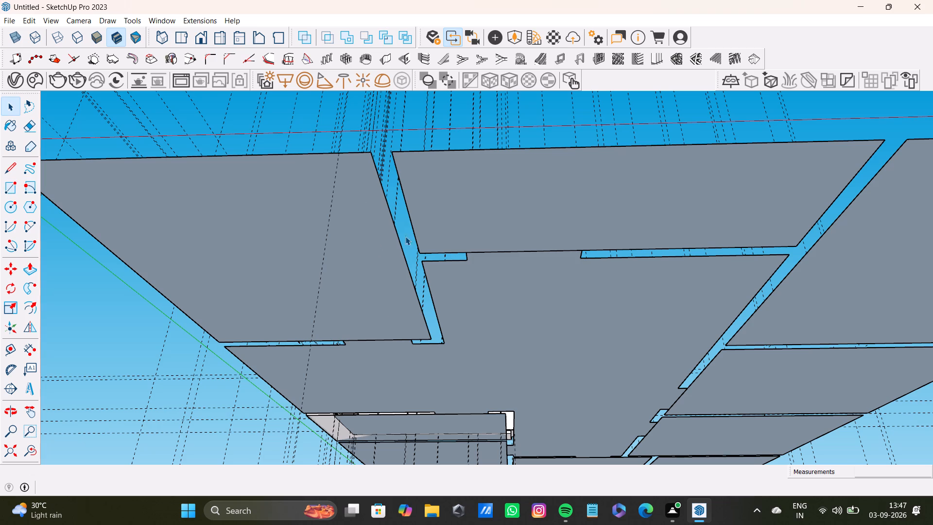
# Draw lines along the house's front edge, closing the outer ends of the two wall gaps on either side of the front middle room.
pyautogui.moveTo(437, 209); pyautogui.dragTo(427, 438, button='middle')
pyautogui.scroll(-14, 406, 231)
pyautogui.moveTo(473, 182); pyautogui.dragTo(468, 266, button='middle')
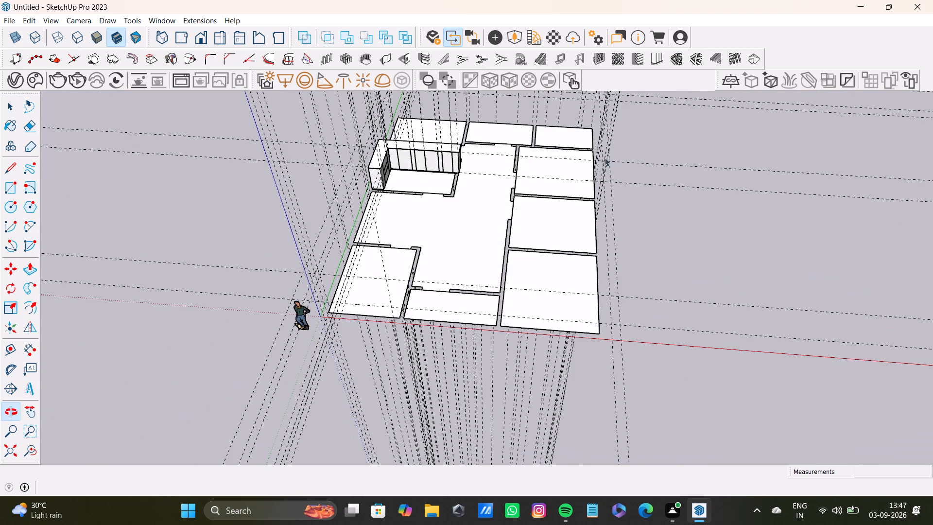
pyautogui.click(645, 141)
pyautogui.scroll(4, 549, 215)
pyautogui.moveTo(578, 214); pyautogui.dragTo(453, 247, button='middle')
pyautogui.scroll(-4, 482, 176)
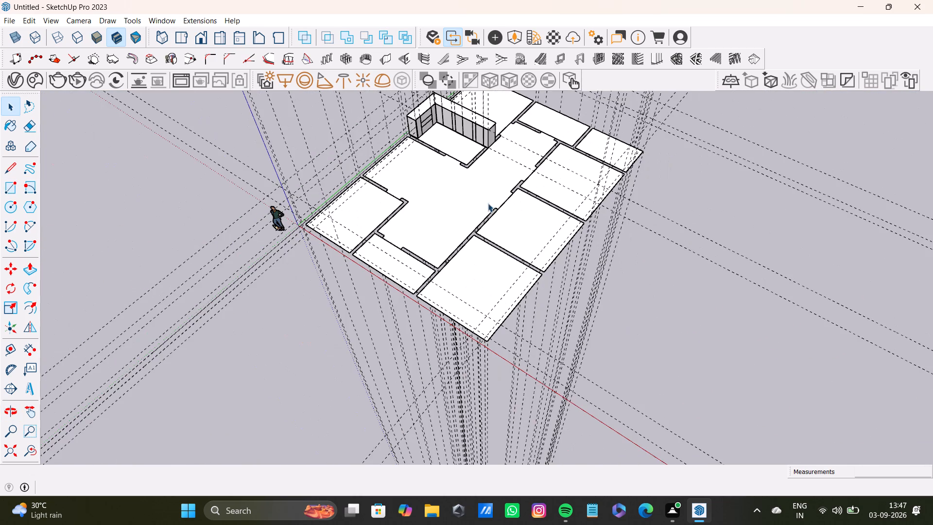
pyautogui.scroll(-1, 488, 203)
pyautogui.moveTo(9, 167); pyautogui.dragTo(15, 164)
pyautogui.scroll(3, 423, 267)
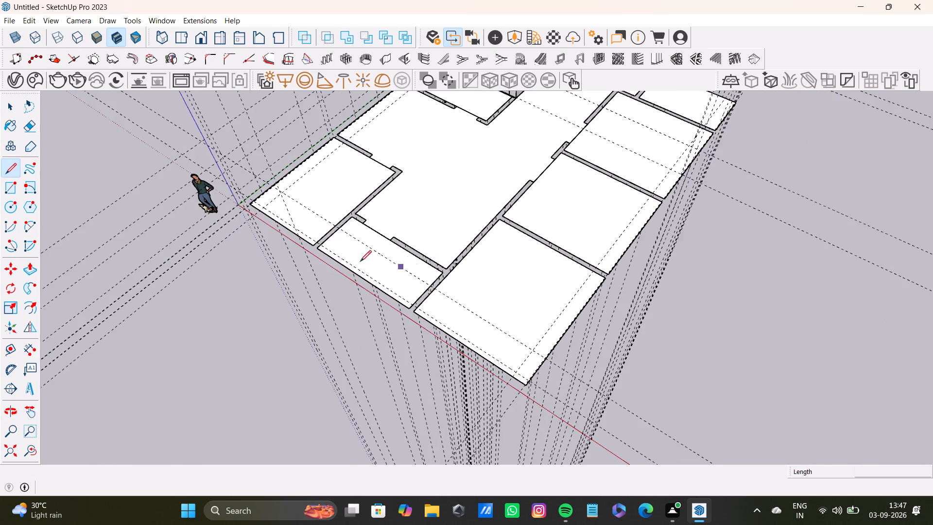
pyautogui.scroll(13, 360, 262)
pyautogui.click(291, 234)
pyautogui.click(302, 245)
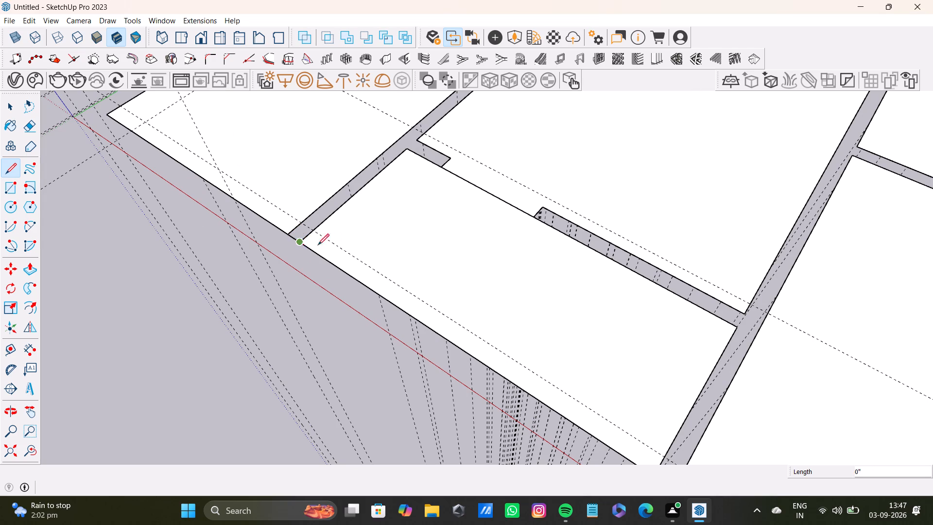
pyautogui.scroll(-6, 339, 260)
pyautogui.click(549, 405)
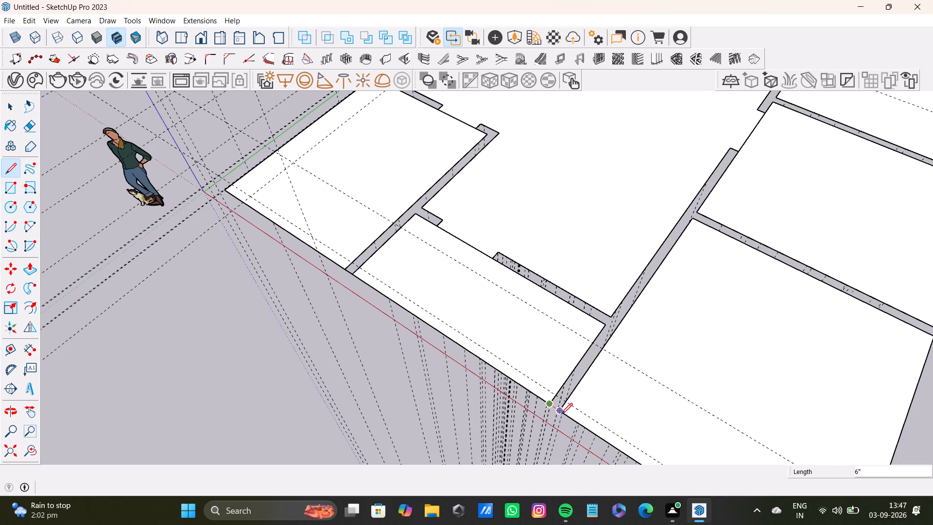
pyautogui.click(561, 414)
pyautogui.keyDown('shift'); pyautogui.moveTo(509, 409); pyautogui.dragTo(409, 359, button='middle'); pyautogui.keyUp('shift')
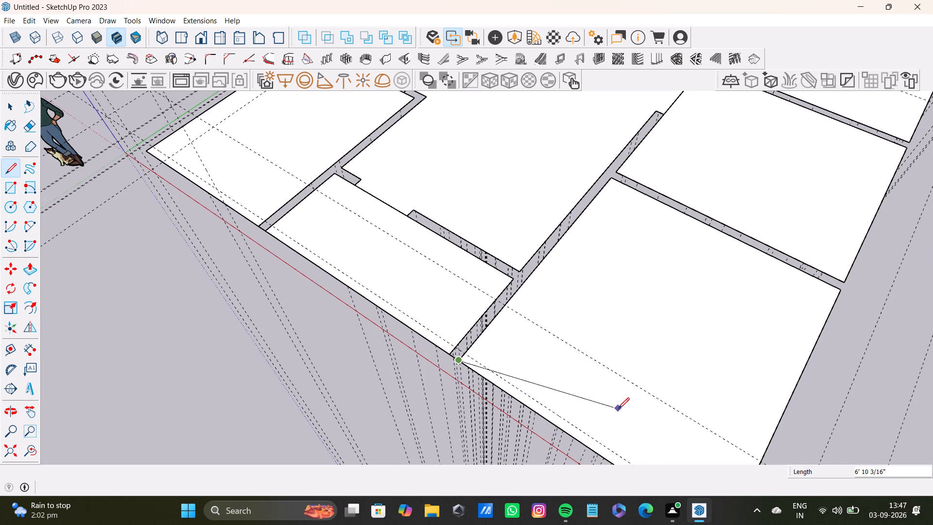
pyautogui.press('space')
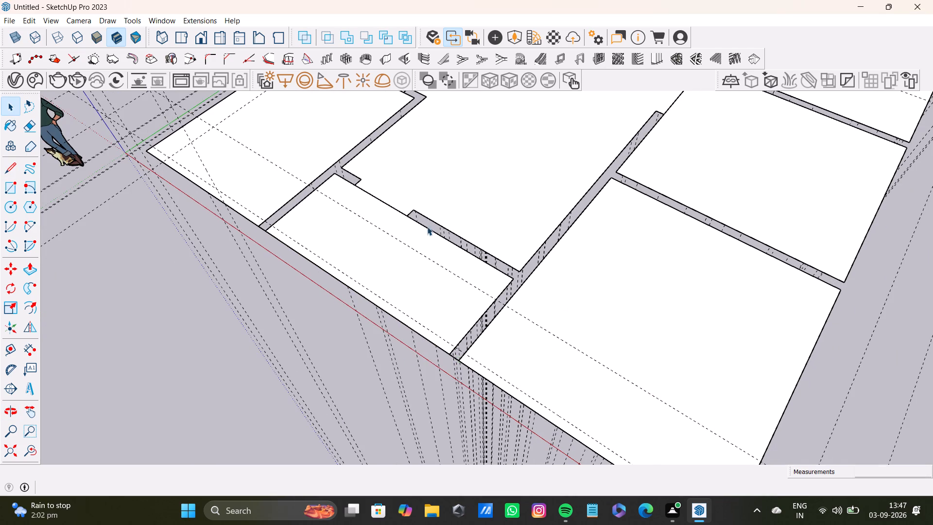
# Draw a line across the end of the front middle room's longer inner wall strip where it meets the long wall beside the large corner room.
pyautogui.click(8, 173)
pyautogui.scroll(6, 484, 275)
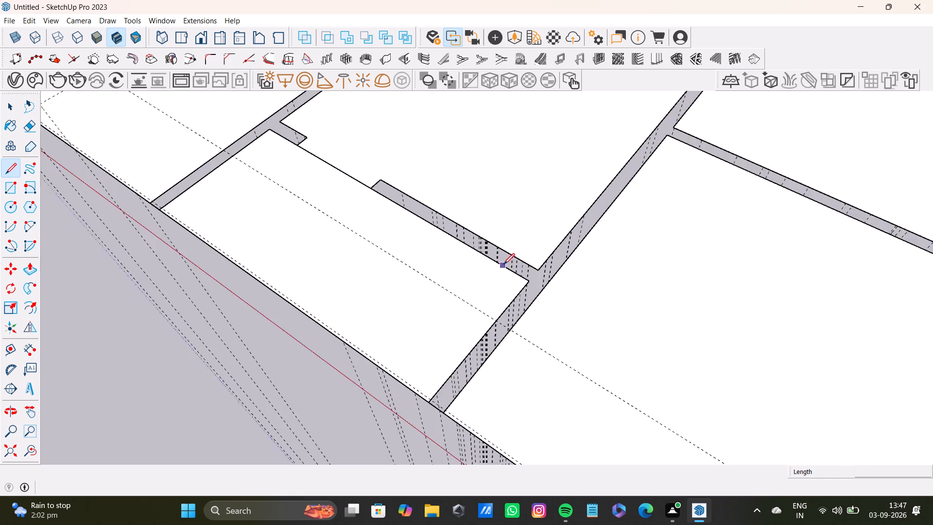
pyautogui.scroll(2, 503, 264)
pyautogui.click(543, 291)
pyautogui.click(554, 271)
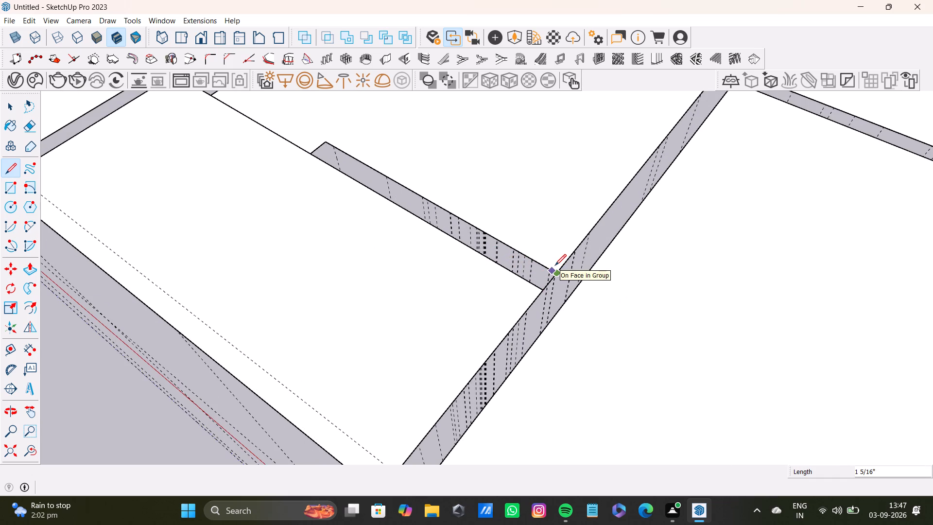
pyautogui.press('space')
# Draw a 6" line across the base of the short wall stub on the other side of the front middle room's door opening.
pyautogui.scroll(-6, 391, 200)
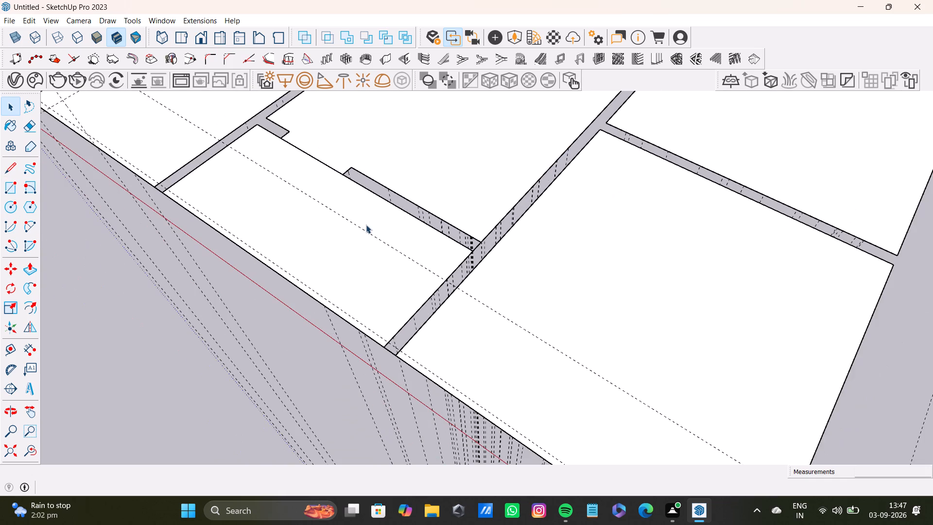
pyautogui.keyDown('shift'); pyautogui.moveTo(365, 224); pyautogui.dragTo(478, 389, button='middle'); pyautogui.keyUp('shift')
pyautogui.scroll(8, 333, 307)
pyautogui.click(13, 165)
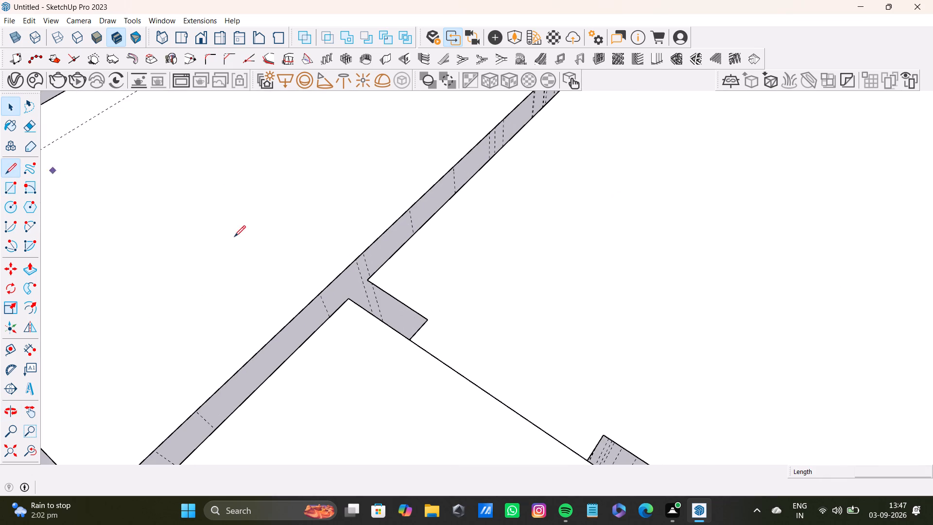
pyautogui.scroll(7, 373, 309)
pyautogui.click(330, 298)
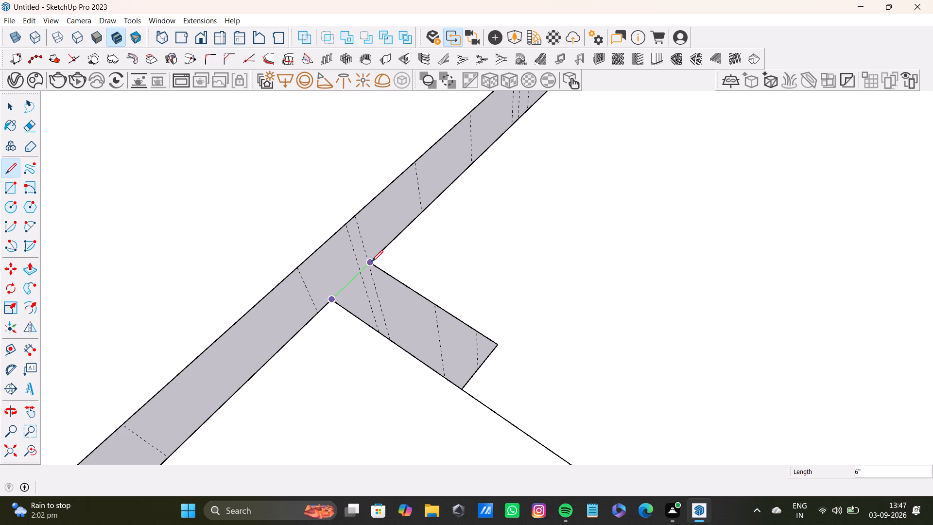
pyautogui.click(372, 262)
pyautogui.press('space')
# Draw a 6" line closing the outer end of the wall gap between the front corner room near the origin and the central hall.
pyautogui.scroll(-4, 375, 290)
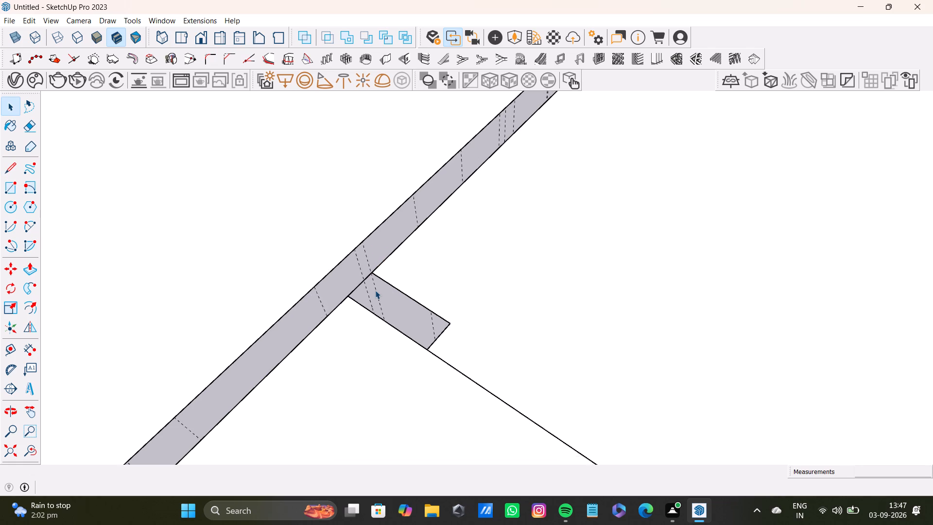
pyautogui.scroll(-15, 375, 290)
pyautogui.moveTo(305, 244); pyautogui.dragTo(392, 244, button='middle')
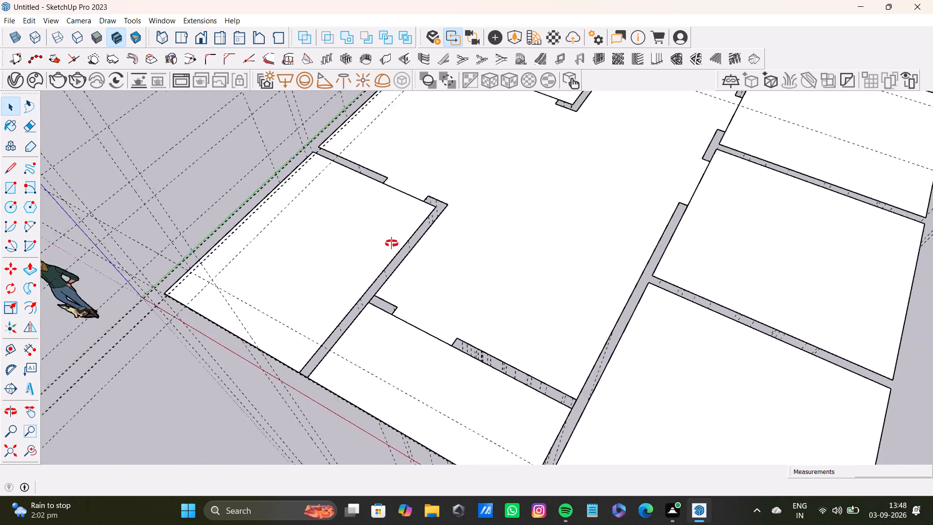
pyautogui.moveTo(392, 244); pyautogui.dragTo(540, 244, button='middle')
pyautogui.scroll(5, 191, 305)
pyautogui.click(10, 167)
pyautogui.scroll(3, 179, 272)
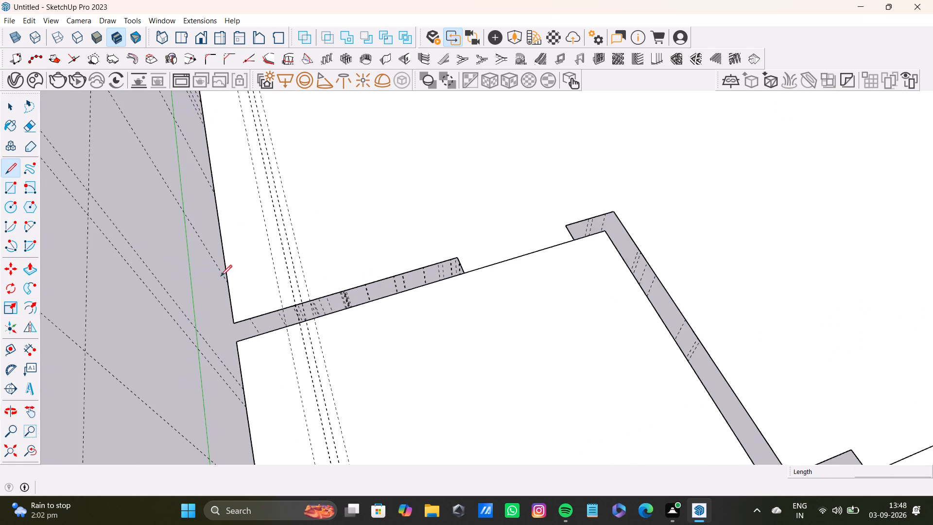
pyautogui.scroll(8, 221, 276)
pyautogui.click(218, 324)
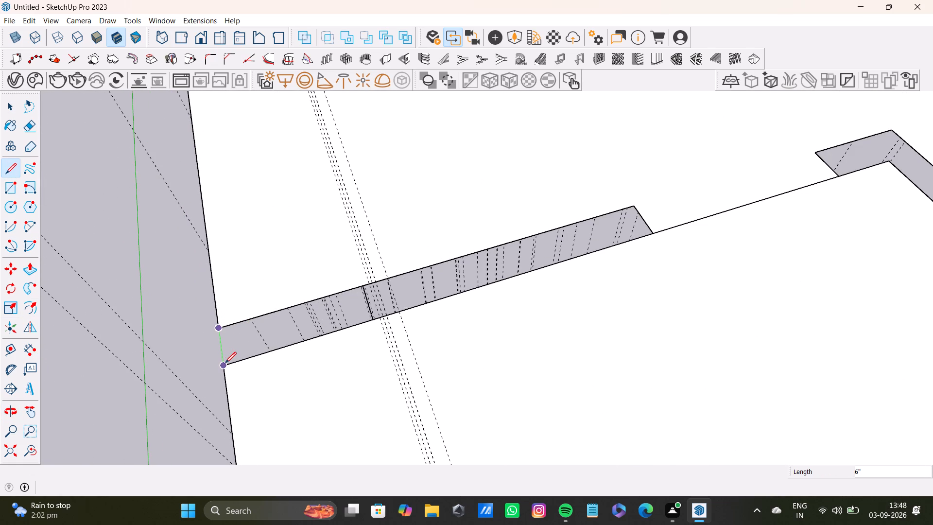
pyautogui.click(225, 363)
pyautogui.press('space')
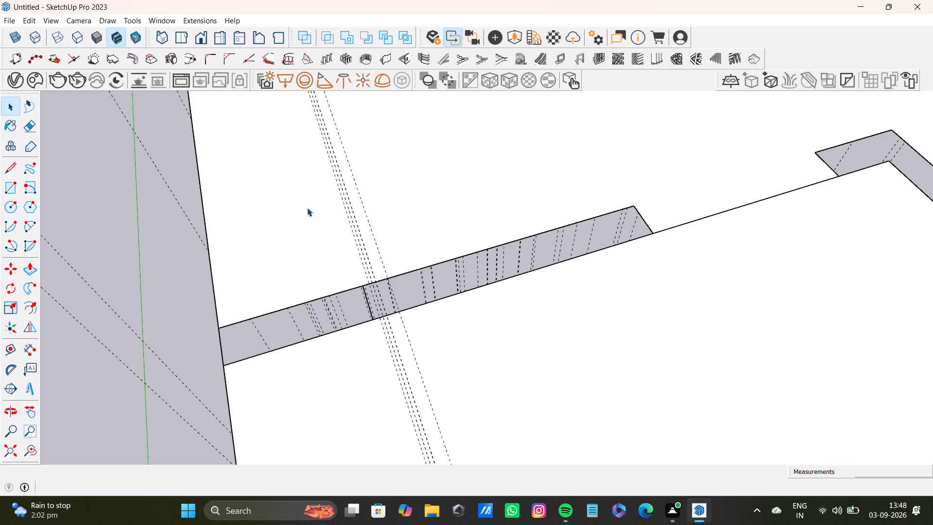
# Draw a line closing the outer end of the wall gap beside the L-shaped tall block, along the house's side edge.
pyautogui.scroll(-20, 317, 263)
pyautogui.scroll(-2, 317, 263)
pyautogui.scroll(12, 298, 195)
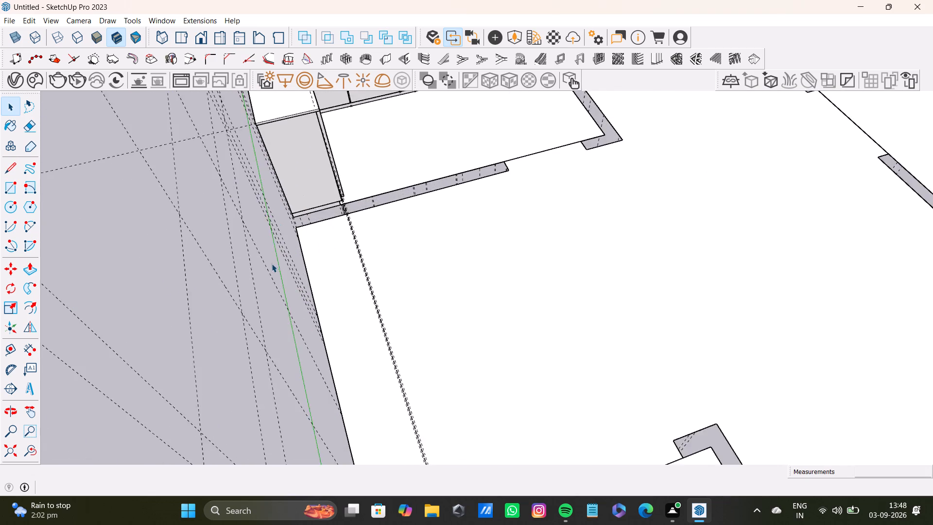
pyautogui.scroll(3, 272, 263)
pyautogui.click(6, 173)
pyautogui.scroll(11, 306, 178)
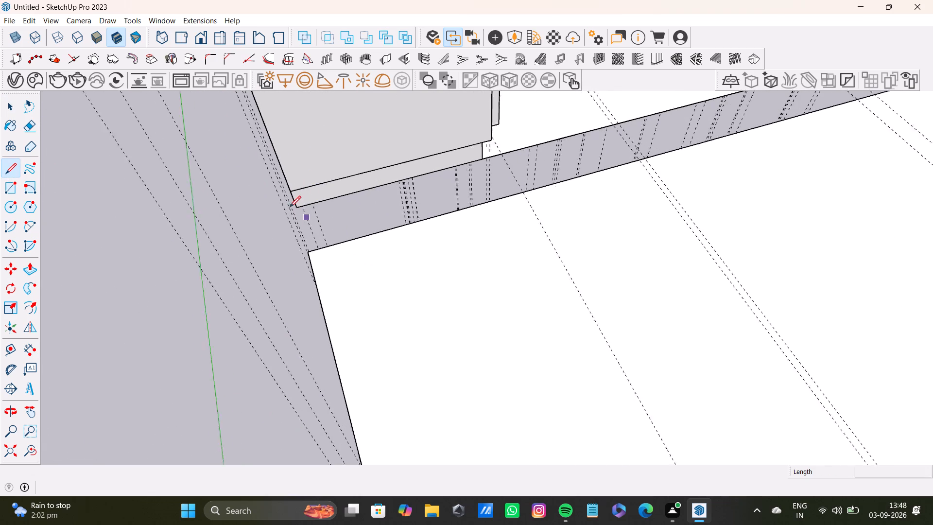
pyautogui.scroll(1, 290, 207)
pyautogui.click(299, 205)
pyautogui.click(313, 256)
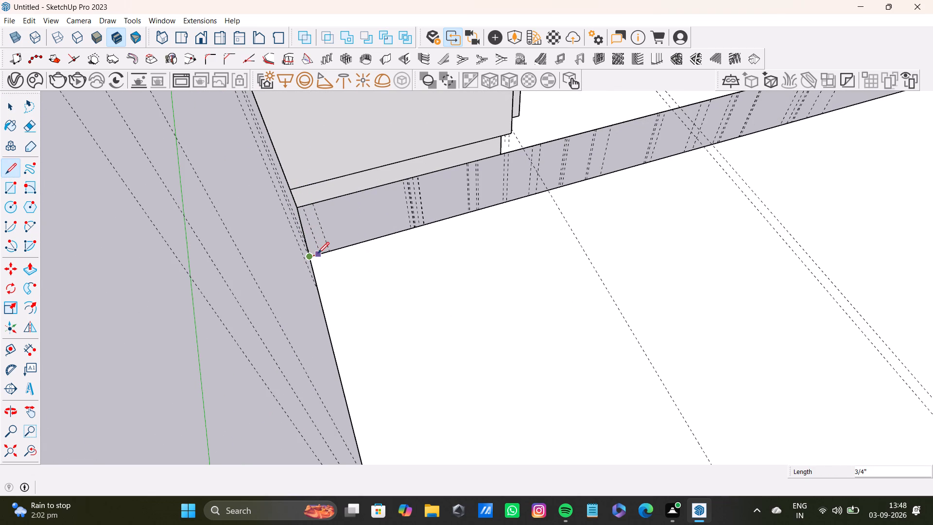
# Draw a line closing the outer end of the wall gap between the small back corner room and the back middle room.
pyautogui.press('space')
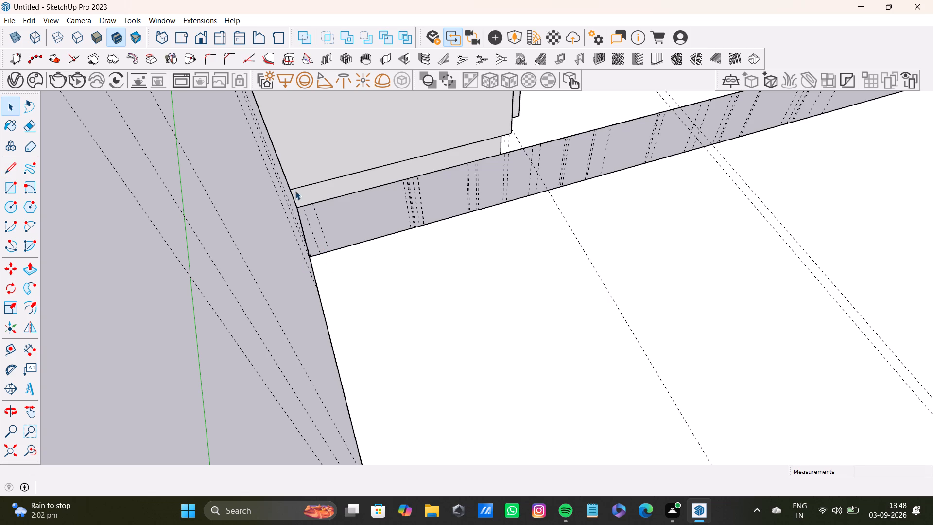
pyautogui.scroll(-20, 419, 221)
pyautogui.scroll(-9, 419, 221)
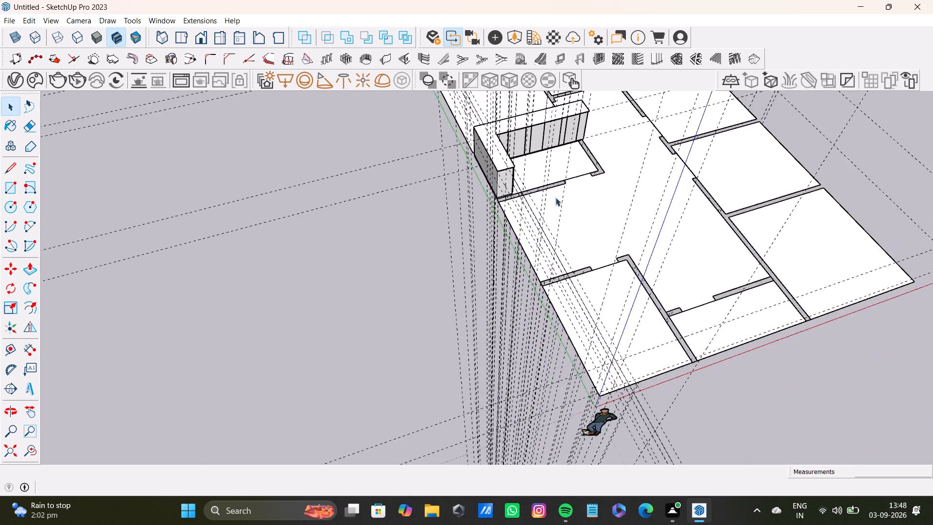
pyautogui.moveTo(610, 204); pyautogui.dragTo(437, 217, button='middle')
pyautogui.scroll(-5, 541, 298)
pyautogui.moveTo(648, 242); pyautogui.dragTo(327, 214, button='middle')
pyautogui.scroll(4, 483, 380)
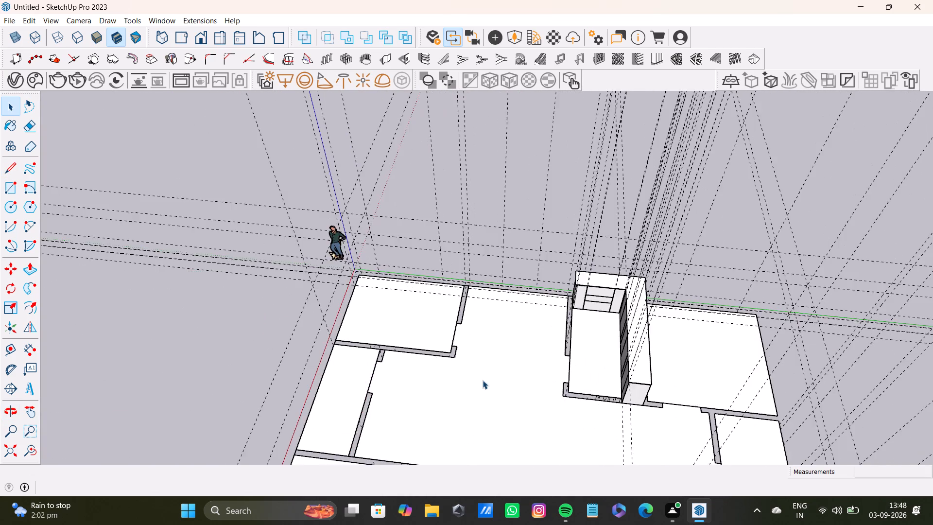
pyautogui.scroll(-13, 483, 380)
pyautogui.moveTo(554, 400); pyautogui.dragTo(404, 380, button='middle')
pyautogui.scroll(8, 411, 429)
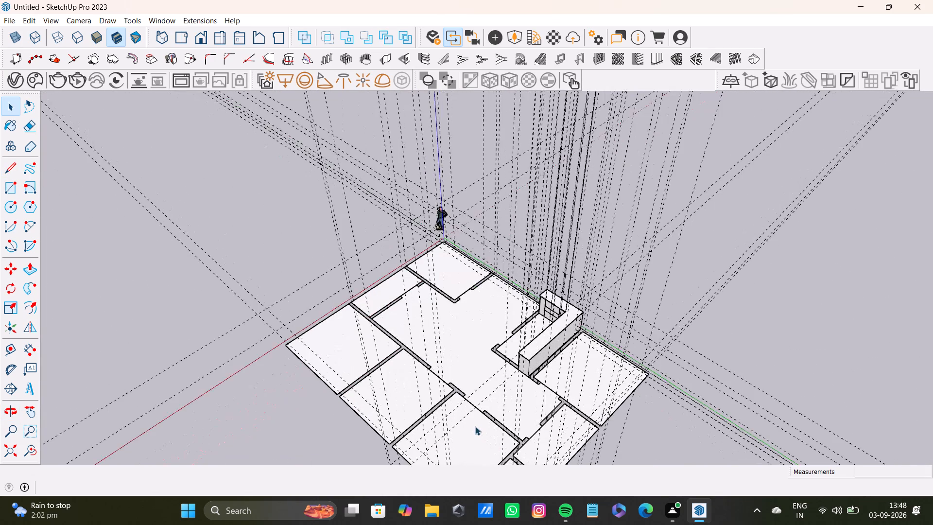
pyautogui.keyDown('shift'); pyautogui.moveTo(478, 425); pyautogui.dragTo(473, 326, button='middle'); pyautogui.keyUp('shift')
pyautogui.scroll(7, 540, 327)
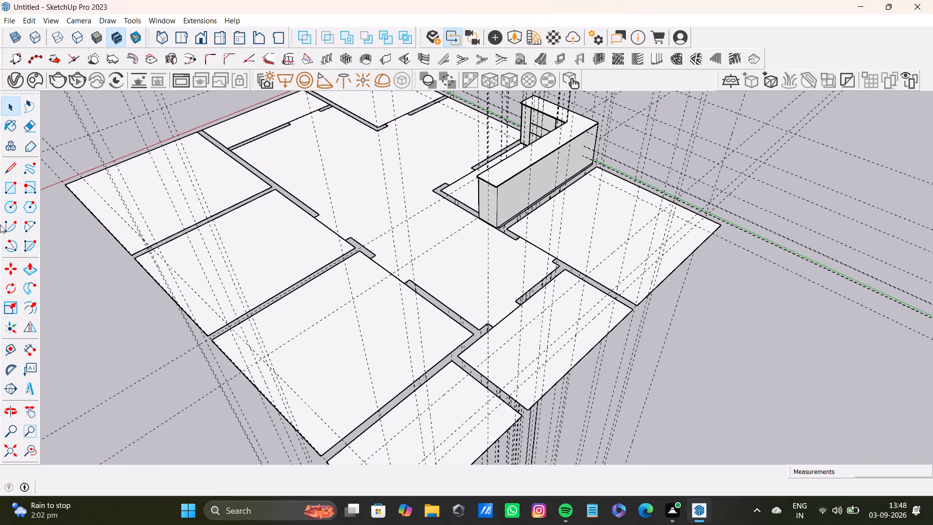
pyautogui.click(12, 171)
pyautogui.scroll(10, 491, 410)
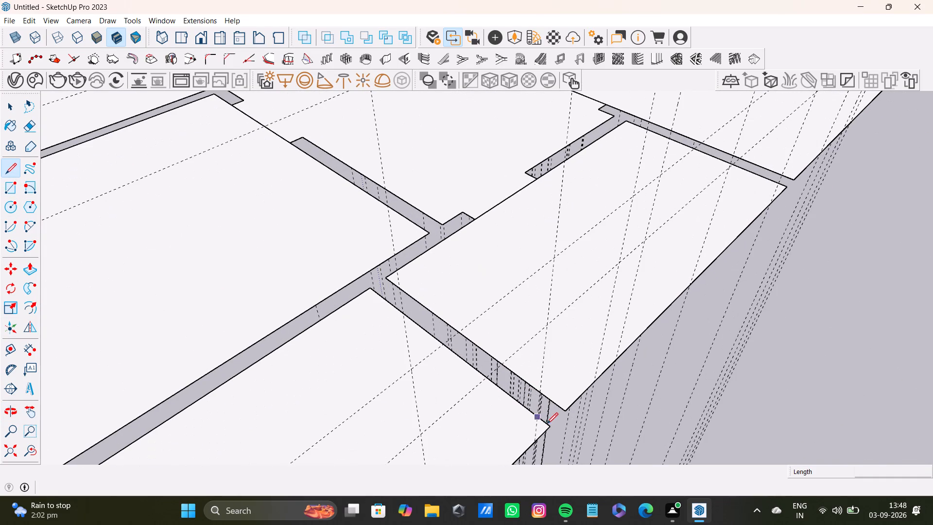
pyautogui.click(552, 425)
pyautogui.click(567, 408)
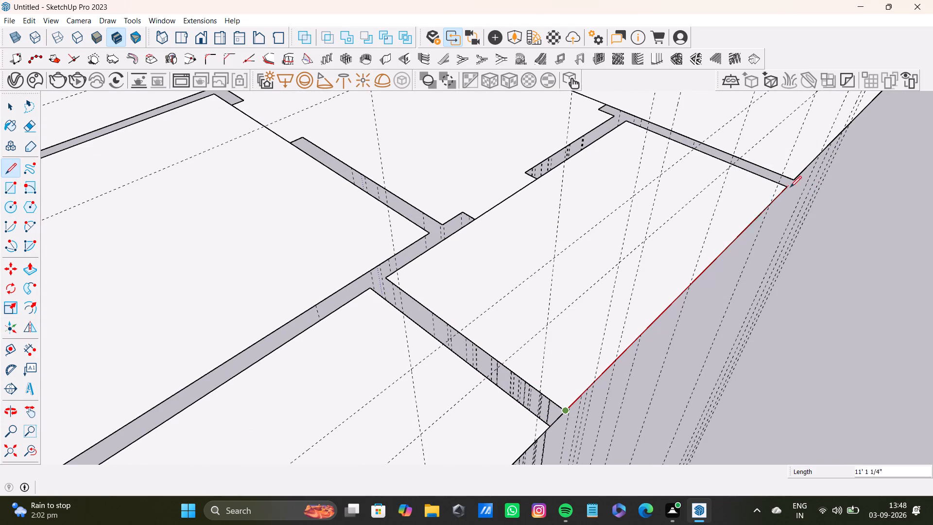
# Continue the line about 11' 1" along the back middle room's outer edge and across the wall gap beside the back room behind the tall block.
pyautogui.click(790, 187)
pyautogui.click(793, 180)
pyautogui.press('space')
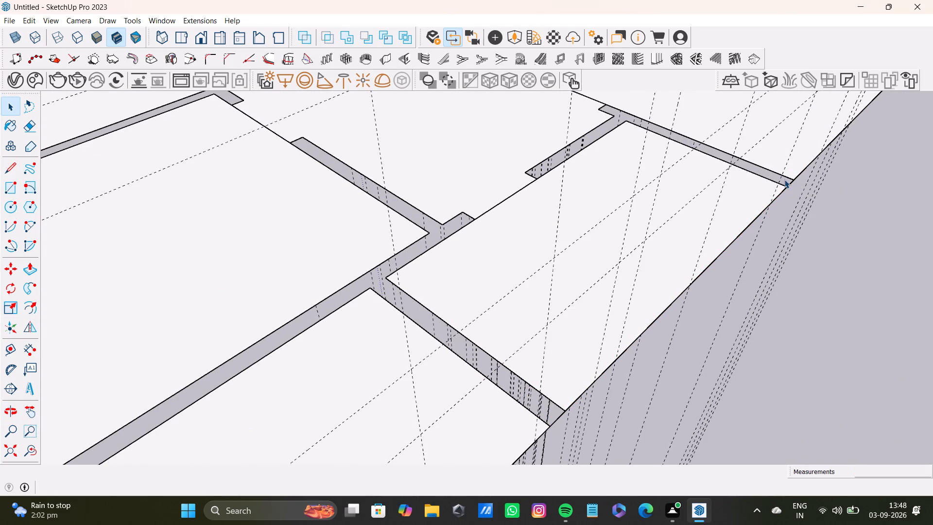
# Examine the floor plan's wall strips, junctions and outer edges from several sides for remaining open ends.
pyautogui.scroll(-14, 114, 289)
pyautogui.moveTo(156, 306); pyautogui.dragTo(495, 372, button='middle')
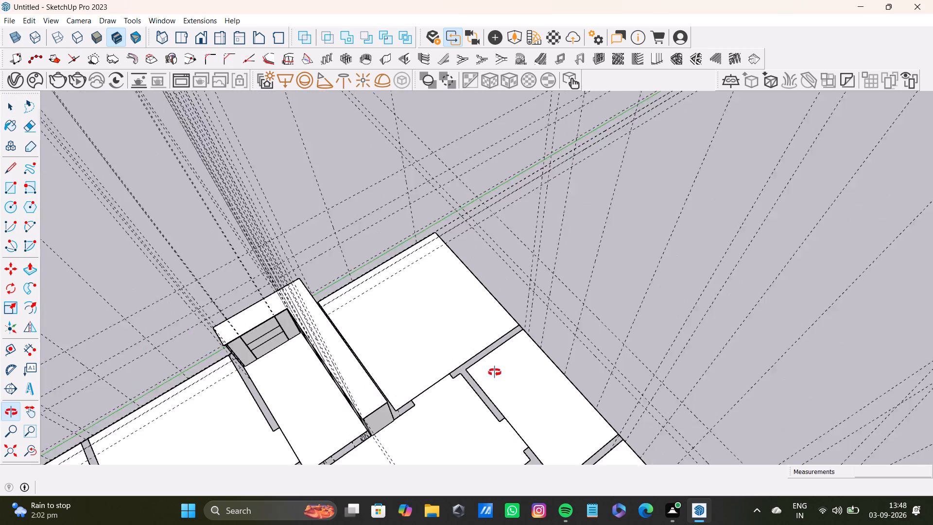
pyautogui.moveTo(495, 372); pyautogui.dragTo(501, 396, button='middle')
pyautogui.scroll(-15, 420, 361)
pyautogui.moveTo(421, 379); pyautogui.dragTo(433, 329, button='middle')
pyautogui.scroll(5, 408, 362)
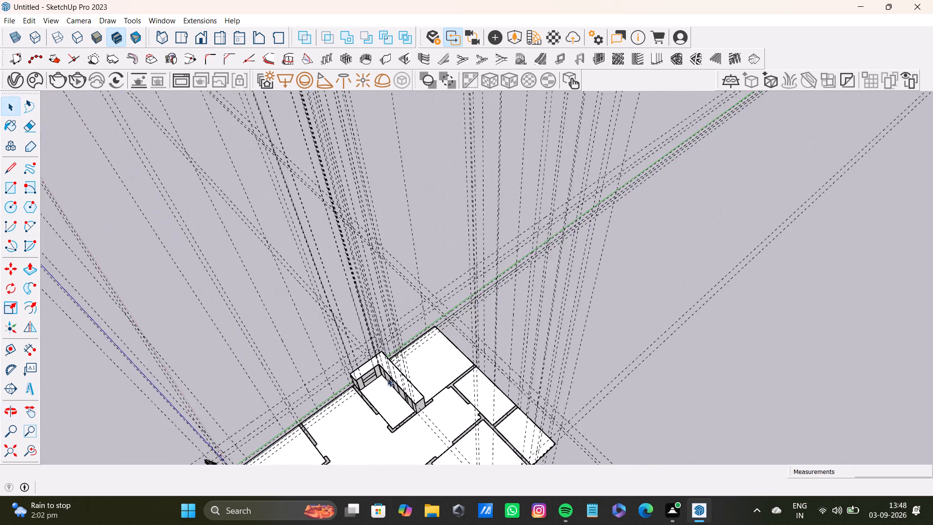
pyautogui.scroll(4, 387, 378)
pyautogui.scroll(-4, 377, 394)
pyautogui.keyDown('shift'); pyautogui.moveTo(377, 394); pyautogui.dragTo(382, 173, button='middle'); pyautogui.keyUp('shift')
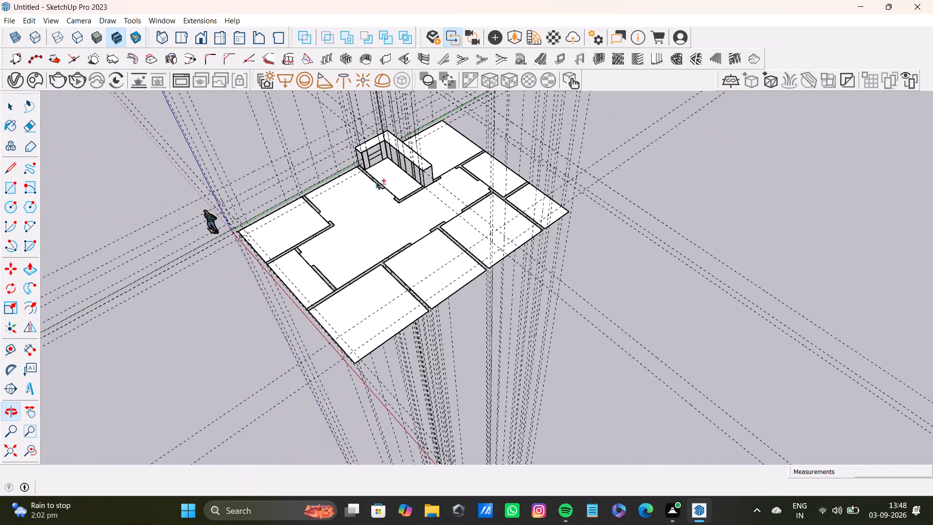
pyautogui.scroll(13, 347, 210)
pyautogui.tripleClick(328, 337)
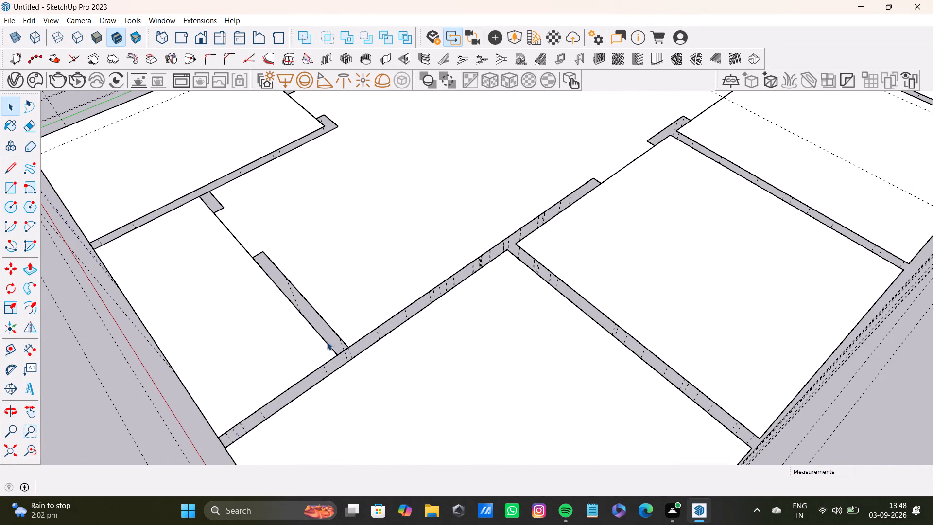
pyautogui.scroll(-9, 327, 340)
pyautogui.moveTo(325, 385); pyautogui.dragTo(429, 347, button='middle')
pyautogui.scroll(10, 386, 349)
pyautogui.scroll(-14, 426, 340)
pyautogui.moveTo(418, 349); pyautogui.dragTo(510, 350, button='middle')
pyautogui.scroll(16, 440, 290)
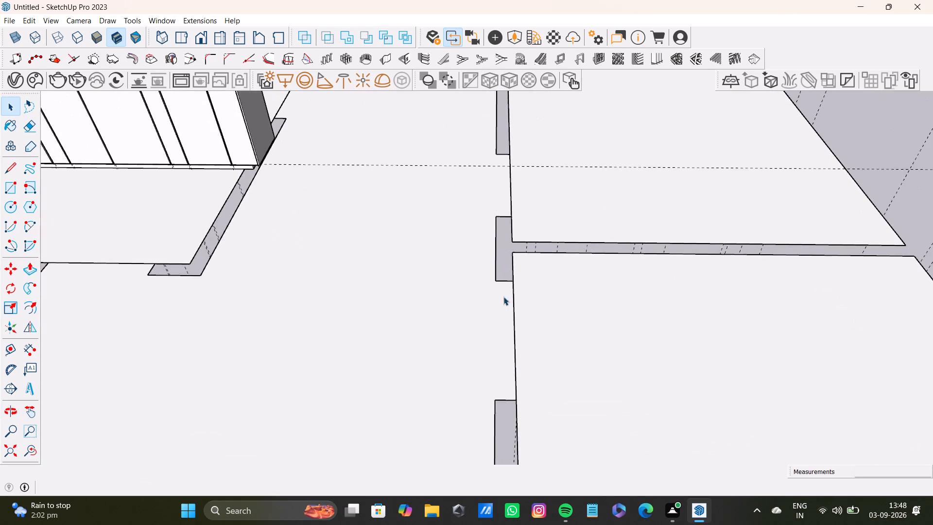
pyautogui.scroll(3, 503, 297)
pyautogui.scroll(-20, 517, 262)
pyautogui.scroll(-2, 488, 164)
pyautogui.moveTo(488, 209); pyautogui.dragTo(419, 274, button='middle')
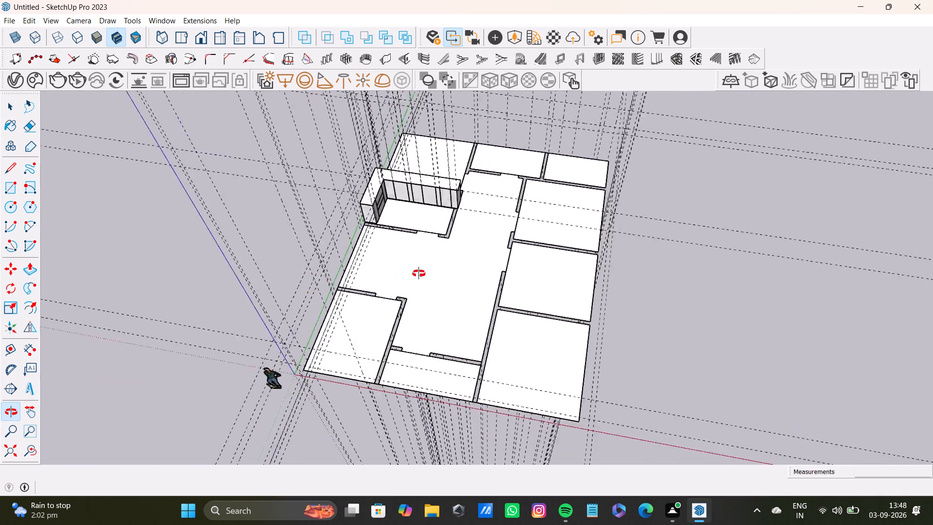
pyautogui.moveTo(419, 274); pyautogui.dragTo(249, 299, button='middle')
pyautogui.scroll(14, 336, 265)
pyautogui.scroll(-8, 353, 298)
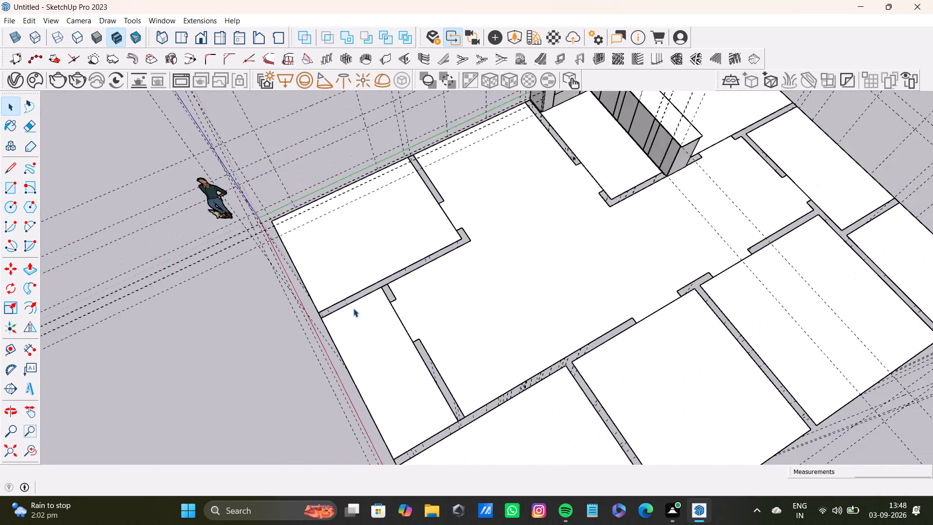
pyautogui.scroll(-5, 353, 308)
pyautogui.scroll(14, 373, 299)
pyautogui.scroll(-9, 404, 337)
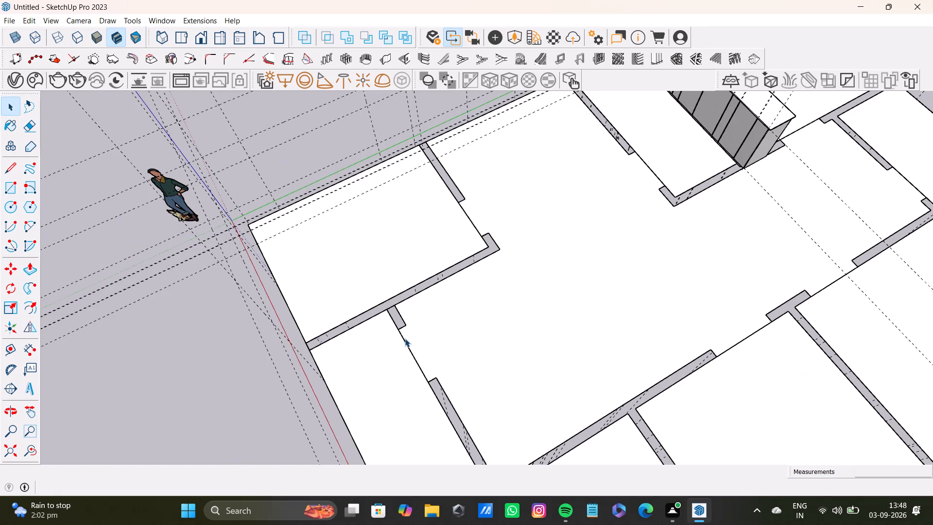
pyautogui.scroll(-13, 405, 338)
pyautogui.moveTo(405, 338); pyautogui.dragTo(493, 203, button='middle')
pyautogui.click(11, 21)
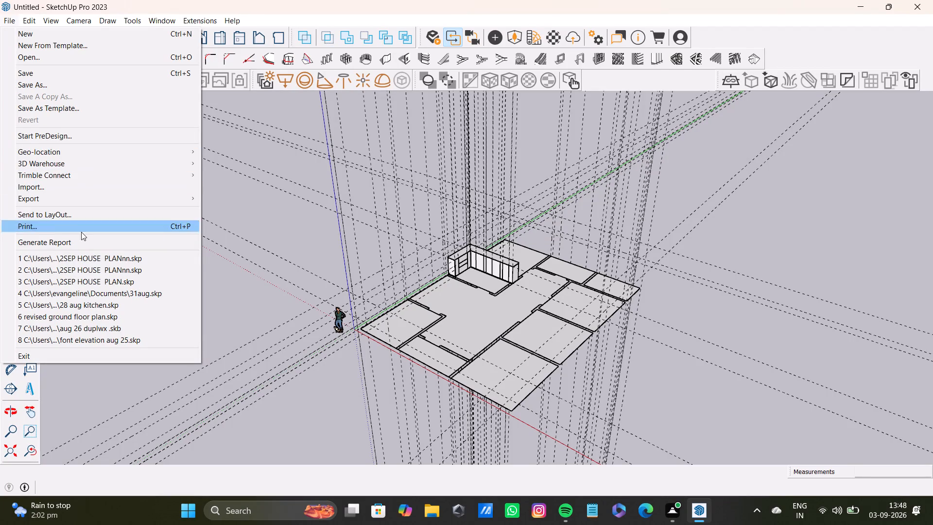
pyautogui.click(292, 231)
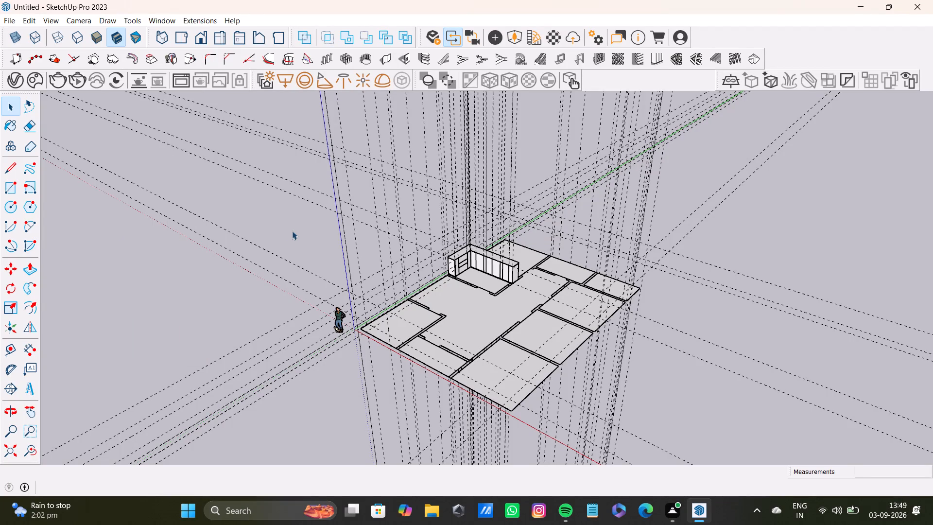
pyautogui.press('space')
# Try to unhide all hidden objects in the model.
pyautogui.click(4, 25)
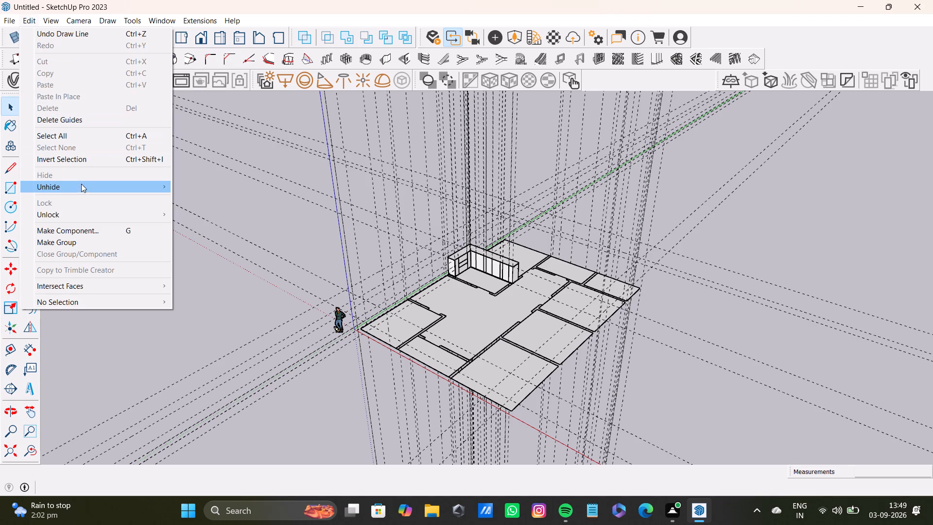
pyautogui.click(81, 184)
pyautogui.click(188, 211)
# Inspect the floor plan from above and below, checking the wall gaps between the rooms.
pyautogui.scroll(8, 420, 315)
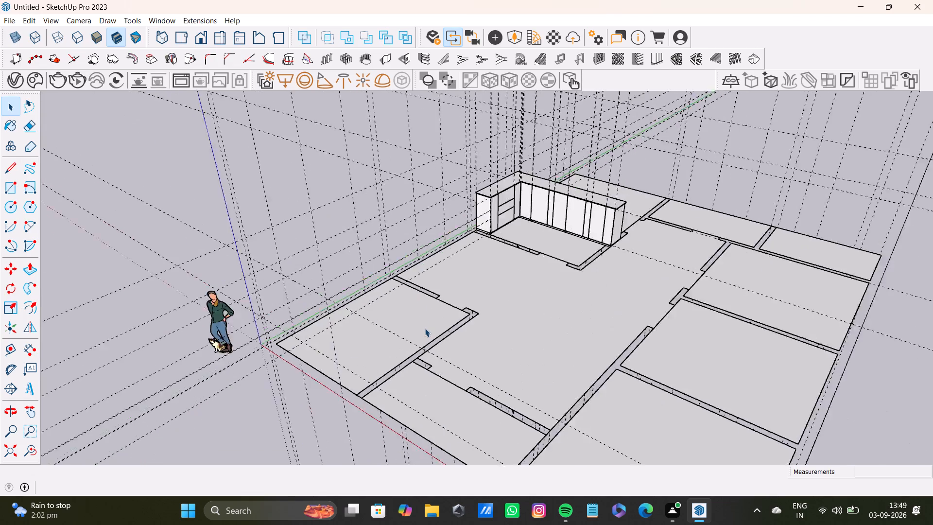
pyautogui.scroll(2, 425, 328)
pyautogui.scroll(-14, 425, 328)
pyautogui.scroll(5, 473, 298)
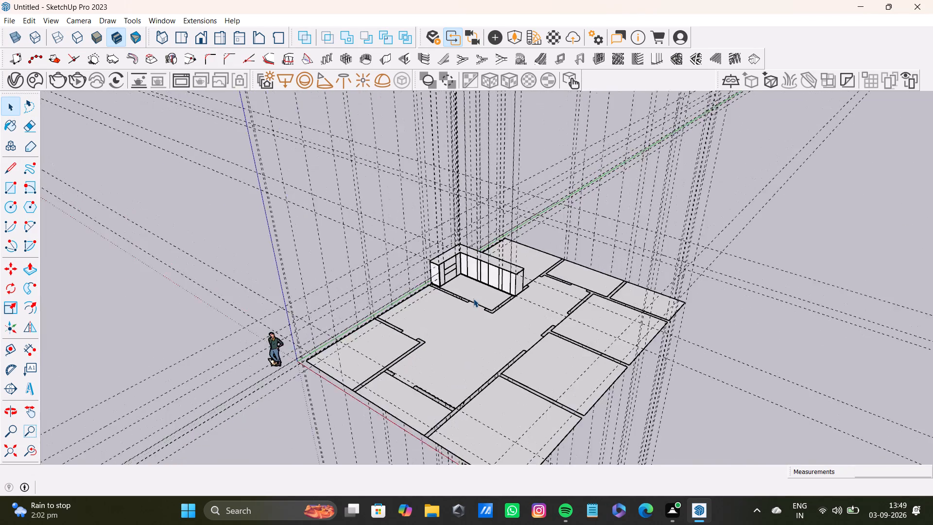
pyautogui.scroll(5, 473, 298)
pyautogui.scroll(-11, 469, 310)
pyautogui.moveTo(541, 338); pyautogui.dragTo(642, 301, button='middle')
pyautogui.scroll(5, 482, 354)
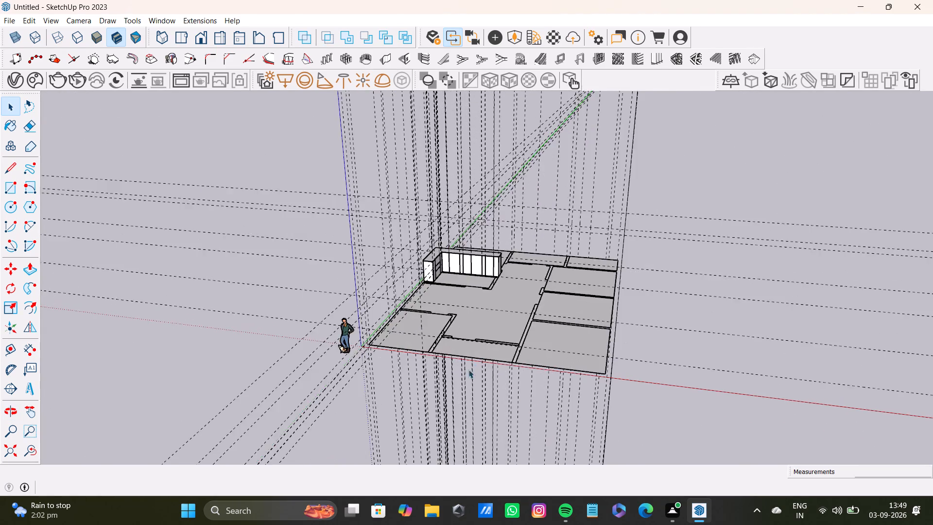
pyautogui.scroll(5, 468, 369)
pyautogui.moveTo(399, 334); pyautogui.dragTo(408, 165, button='middle')
pyautogui.scroll(6, 443, 192)
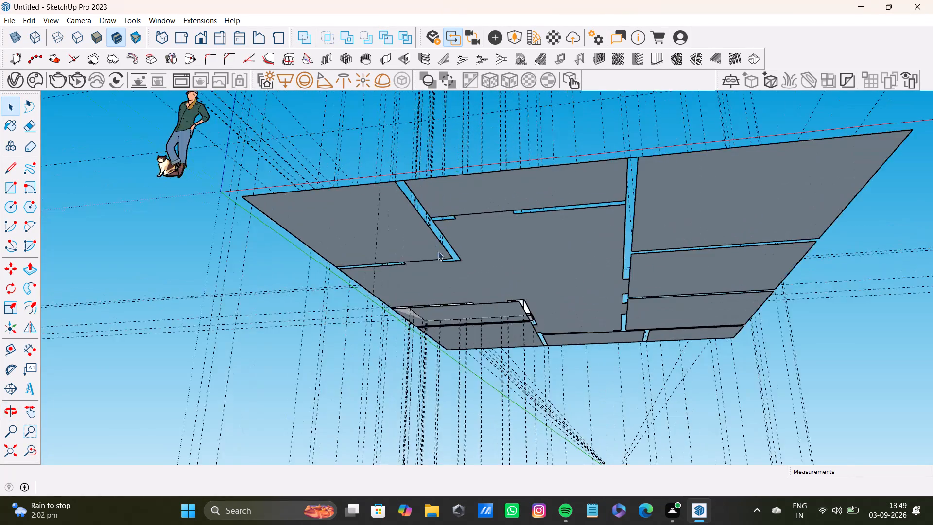
pyautogui.scroll(2, 438, 251)
pyautogui.moveTo(435, 249); pyautogui.dragTo(431, 372, button='middle')
pyautogui.scroll(-6, 431, 372)
pyautogui.moveTo(462, 333); pyautogui.dragTo(455, 413, button='middle')
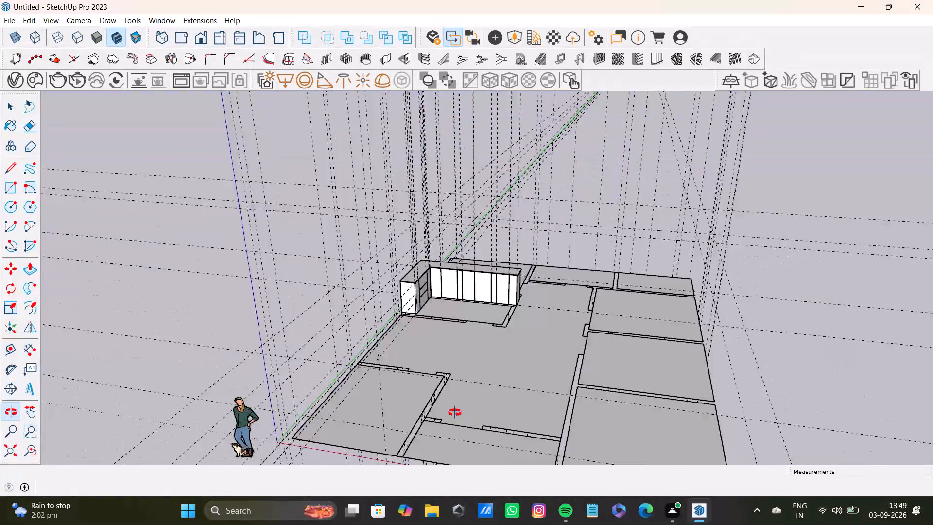
pyautogui.moveTo(455, 413); pyautogui.dragTo(455, 437, button='middle')
pyautogui.scroll(-10, 447, 376)
pyautogui.moveTo(466, 370); pyautogui.dragTo(523, 377, button='middle')
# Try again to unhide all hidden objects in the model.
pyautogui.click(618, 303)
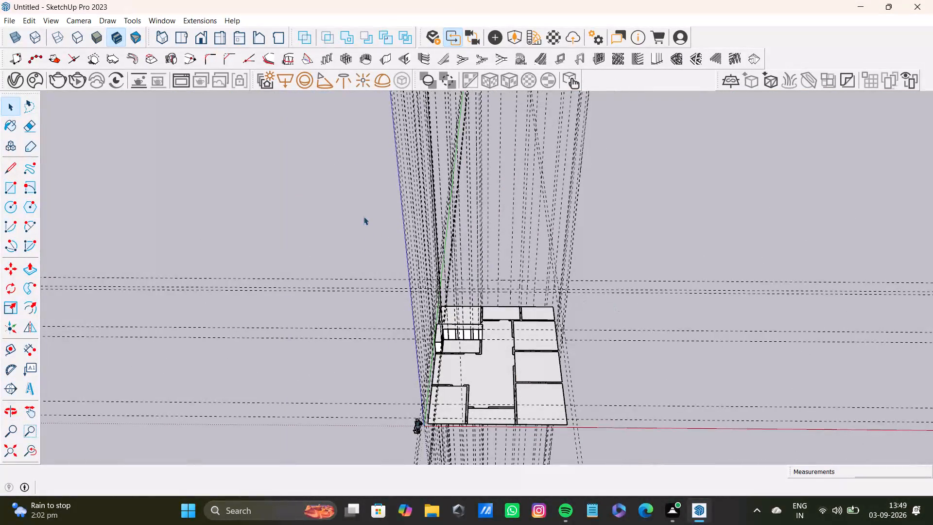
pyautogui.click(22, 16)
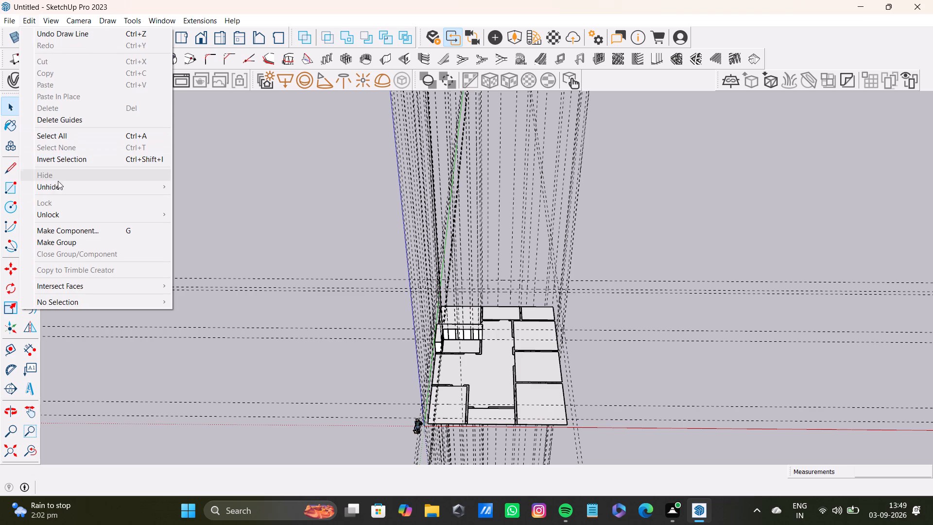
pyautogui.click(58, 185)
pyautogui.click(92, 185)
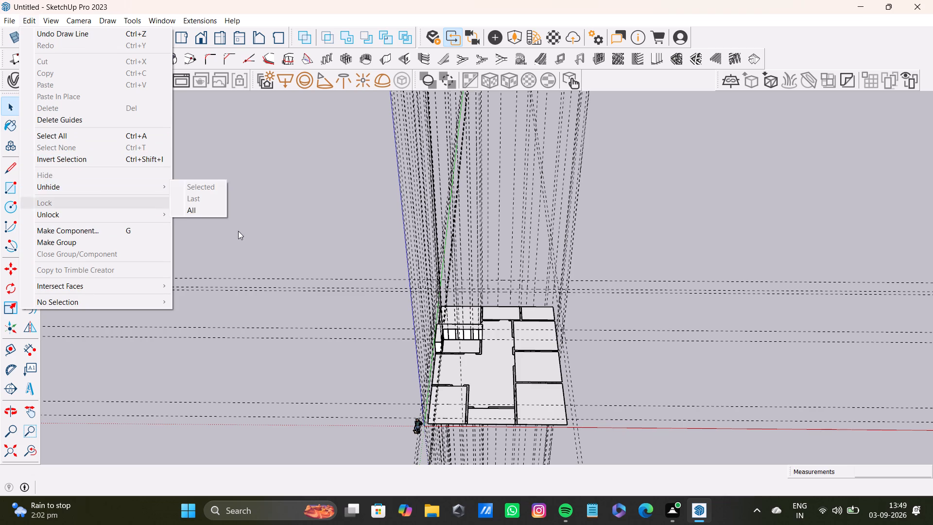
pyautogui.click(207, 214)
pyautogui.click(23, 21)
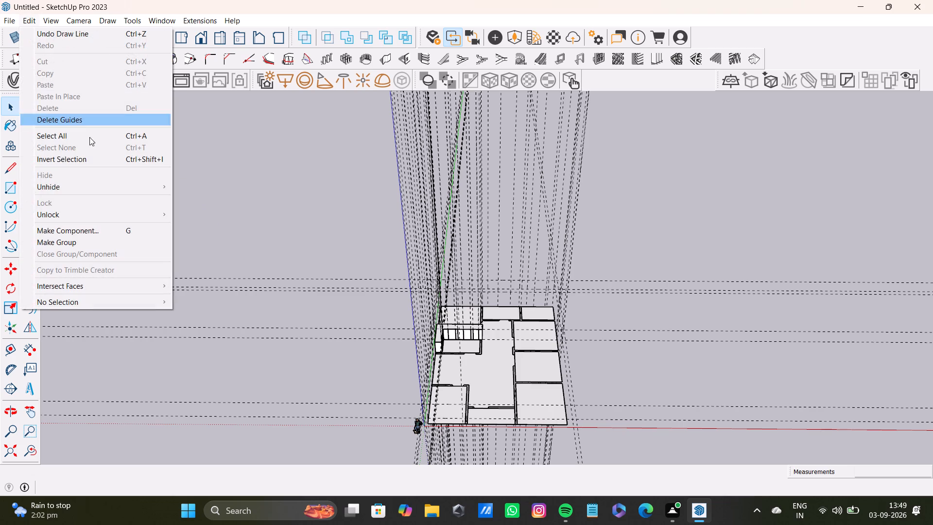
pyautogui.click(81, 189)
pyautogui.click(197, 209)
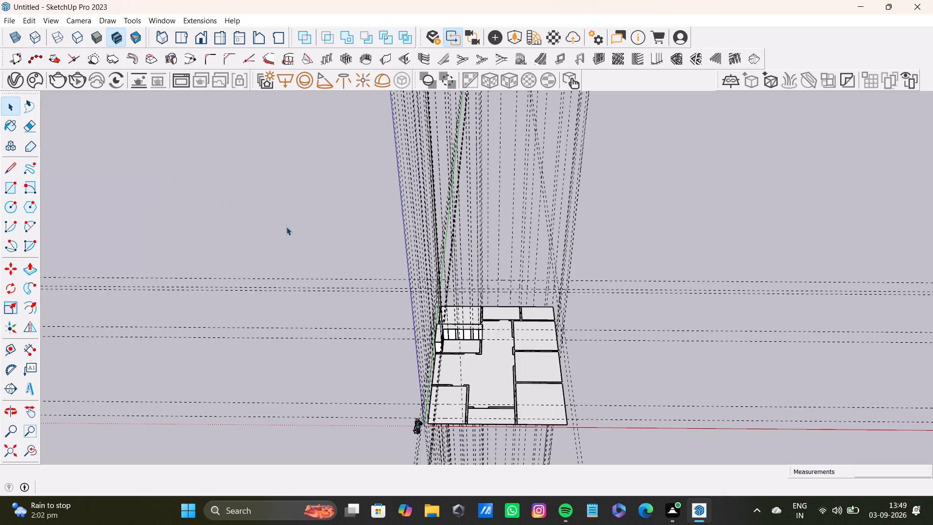
# Examine the whole floor plan and its wall strips from different angles.
pyautogui.moveTo(523, 303); pyautogui.dragTo(312, 303, button='middle')
pyautogui.scroll(-6, 377, 317)
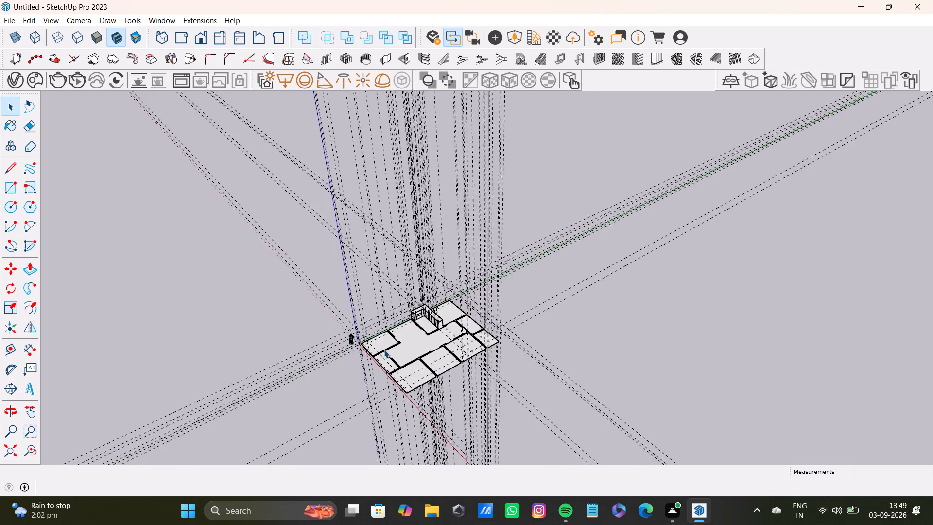
pyautogui.scroll(-1, 384, 350)
pyautogui.scroll(9, 402, 350)
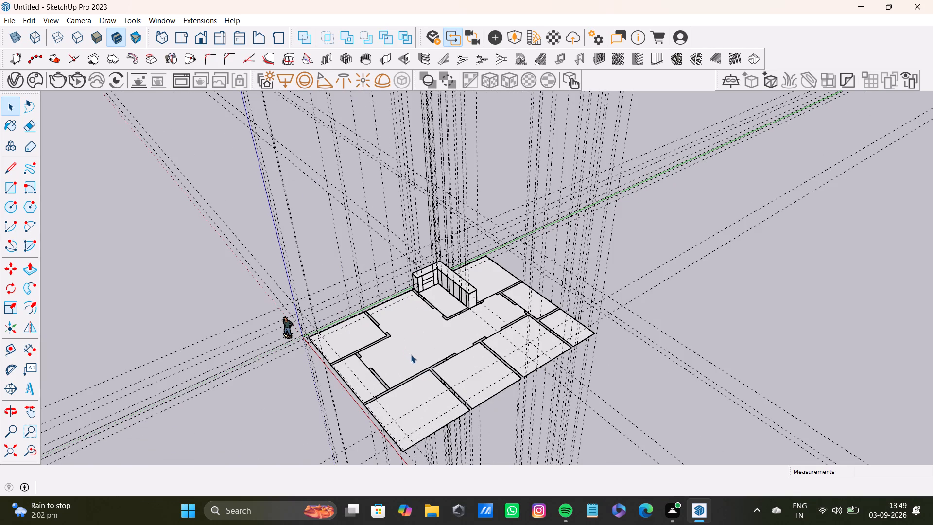
pyautogui.moveTo(372, 387); pyautogui.dragTo(407, 375, button='middle')
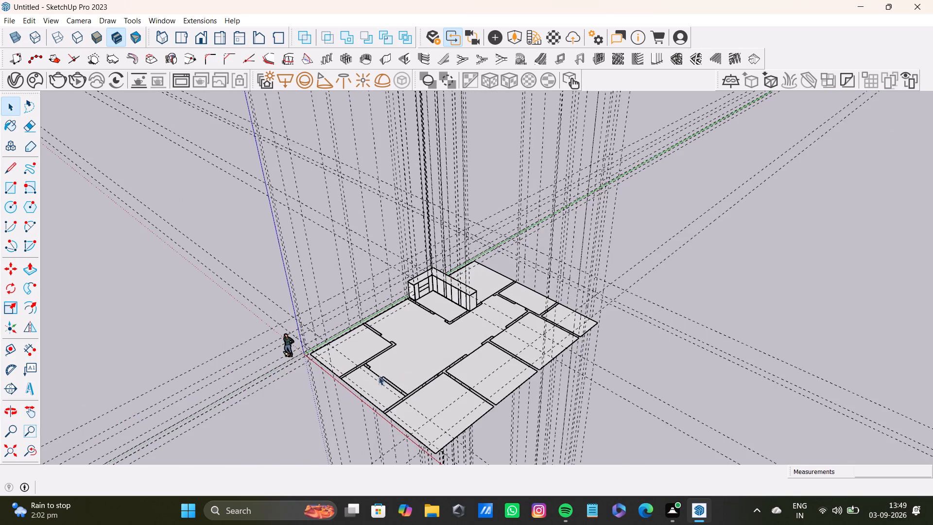
pyautogui.scroll(13, 367, 371)
pyautogui.scroll(-14, 361, 359)
pyautogui.moveTo(361, 359); pyautogui.dragTo(411, 343, button='middle')
pyautogui.scroll(4, 488, 322)
pyautogui.scroll(-9, 406, 324)
pyautogui.moveTo(407, 334); pyautogui.dragTo(529, 320, button='middle')
pyautogui.scroll(7, 464, 349)
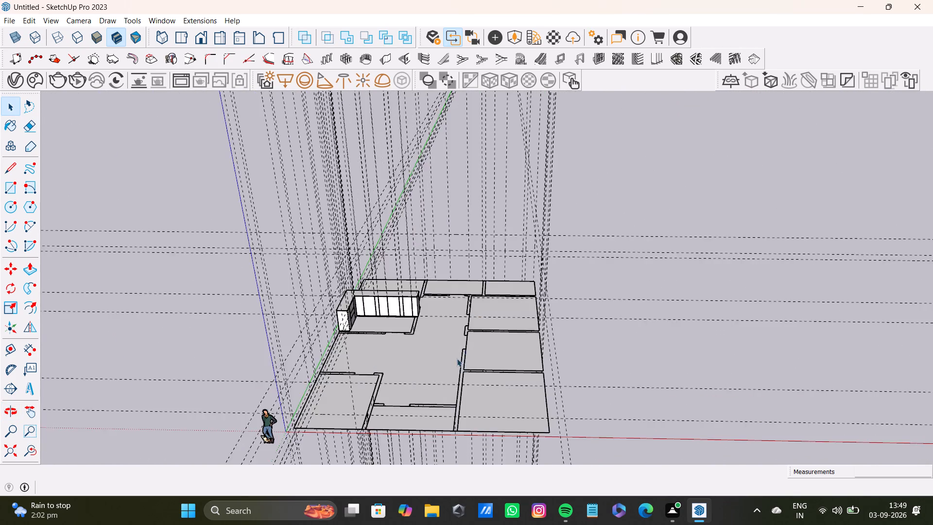
pyautogui.scroll(2, 457, 358)
pyautogui.moveTo(401, 336); pyautogui.dragTo(337, 397, button='middle')
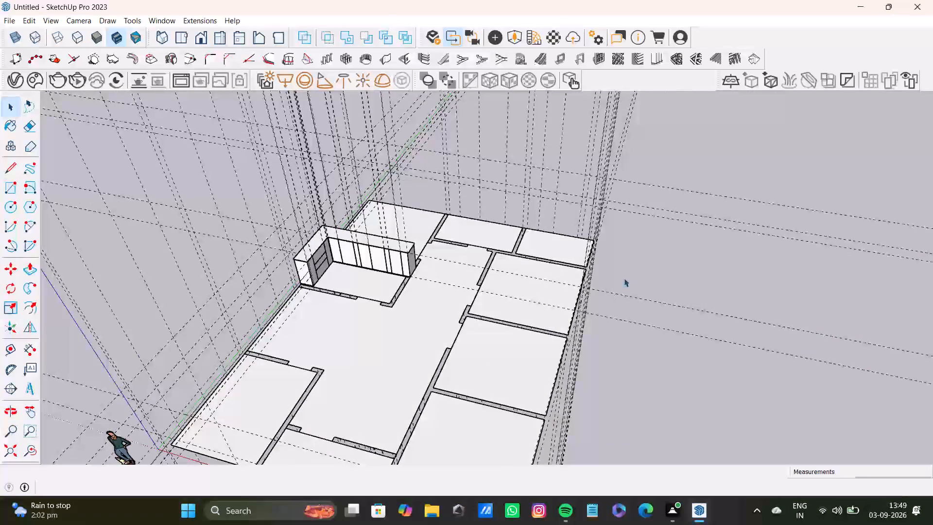
# Examine the floor plan's wall strips from several angles to find the ends that are still open.
pyautogui.click(630, 271)
pyautogui.scroll(-8, 503, 304)
pyautogui.moveTo(495, 332); pyautogui.dragTo(426, 304, button='middle')
pyautogui.scroll(5, 549, 318)
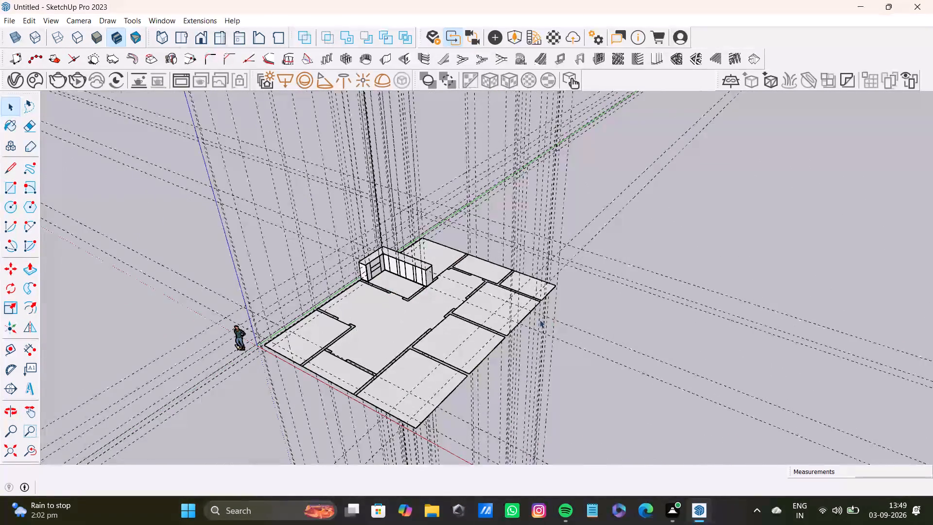
pyautogui.scroll(2, 539, 319)
pyautogui.scroll(-9, 416, 314)
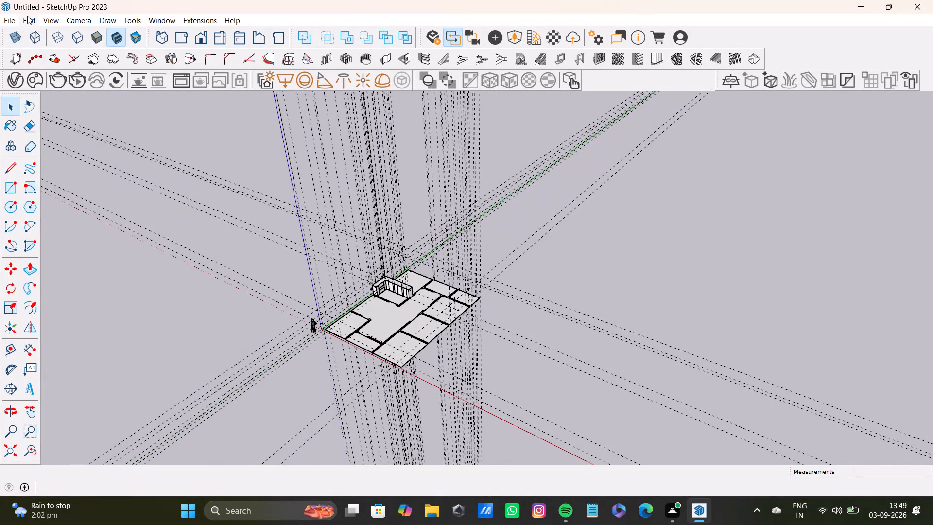
pyautogui.click(27, 16)
pyautogui.scroll(2, 338, 301)
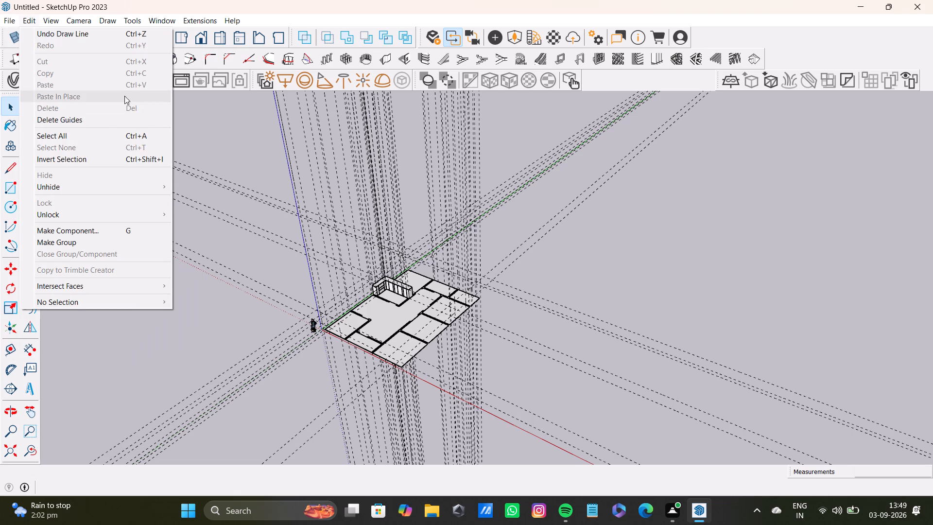
pyautogui.click(208, 144)
pyautogui.scroll(15, 396, 324)
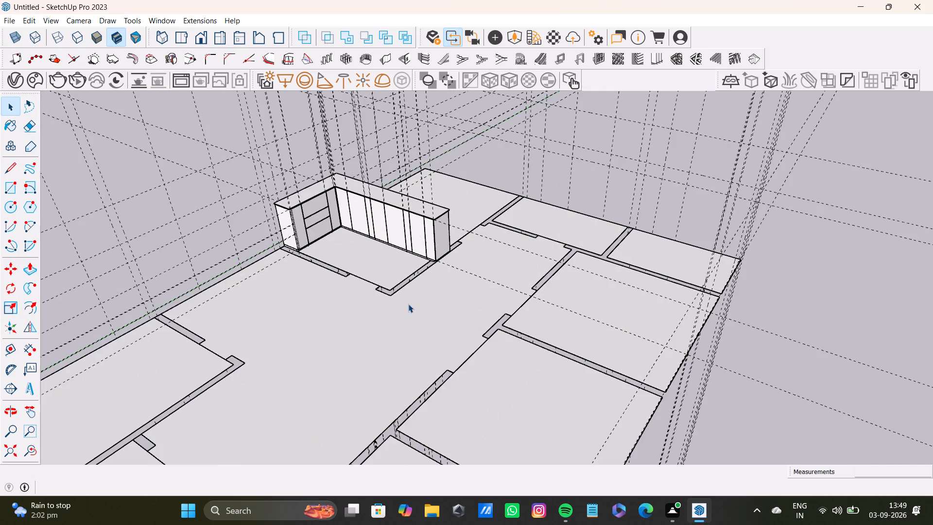
pyautogui.scroll(-10, 477, 266)
pyautogui.moveTo(482, 280); pyautogui.dragTo(601, 270, button='middle')
pyautogui.scroll(9, 482, 323)
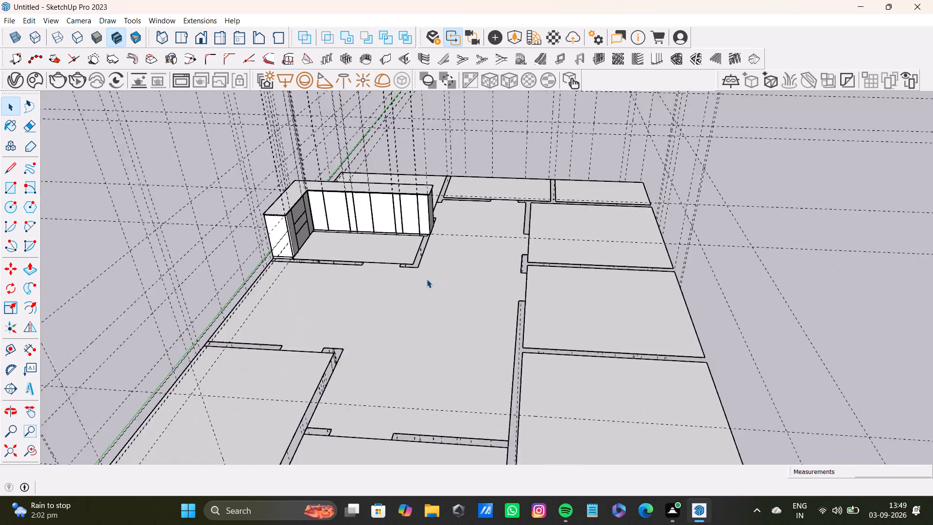
pyautogui.scroll(15, 427, 279)
pyautogui.scroll(-14, 323, 246)
pyautogui.moveTo(334, 268); pyautogui.dragTo(333, 272, button='middle')
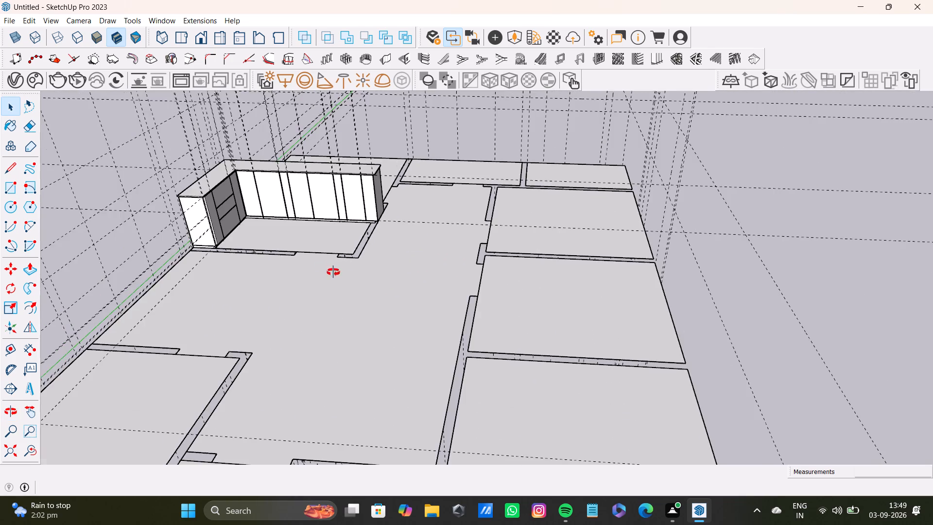
pyautogui.moveTo(333, 272); pyautogui.dragTo(243, 376, button='middle')
pyautogui.scroll(-9, 293, 272)
pyautogui.moveTo(318, 339); pyautogui.dragTo(488, 224, button='middle')
pyautogui.scroll(10, 321, 309)
pyautogui.scroll(-14, 387, 246)
pyautogui.moveTo(379, 277); pyautogui.dragTo(541, 284, button='middle')
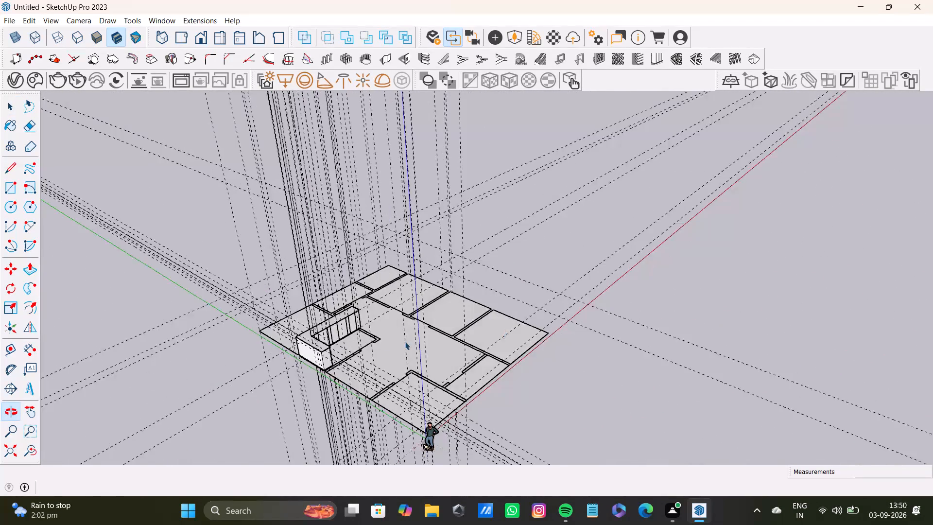
pyautogui.scroll(9, 385, 332)
pyautogui.moveTo(389, 320); pyautogui.dragTo(502, 435, button='middle')
pyautogui.scroll(-5, 444, 326)
pyautogui.scroll(1, 222, 249)
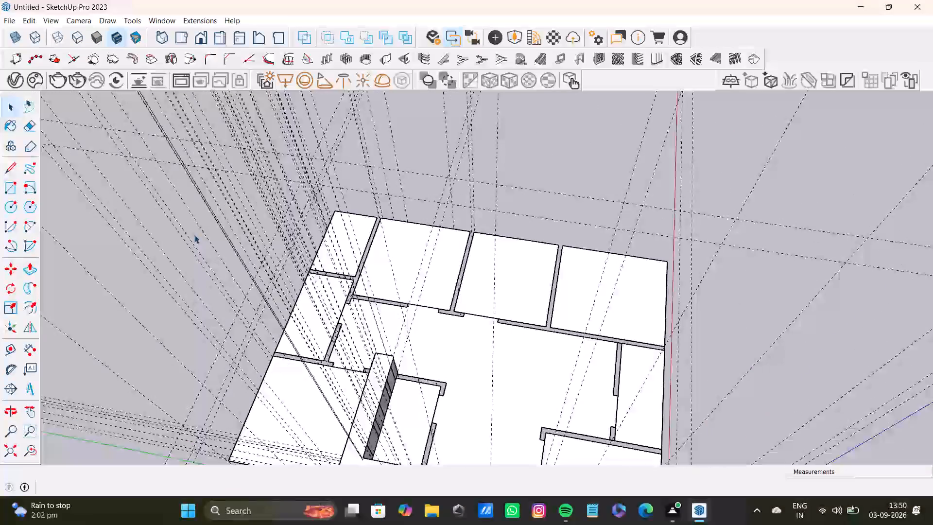
# Draw short lines closing the open ends of the three wall strips along the plan's outer edge opposite the cabinets.
pyautogui.scroll(1, 194, 235)
pyautogui.click(12, 167)
pyautogui.scroll(13, 469, 220)
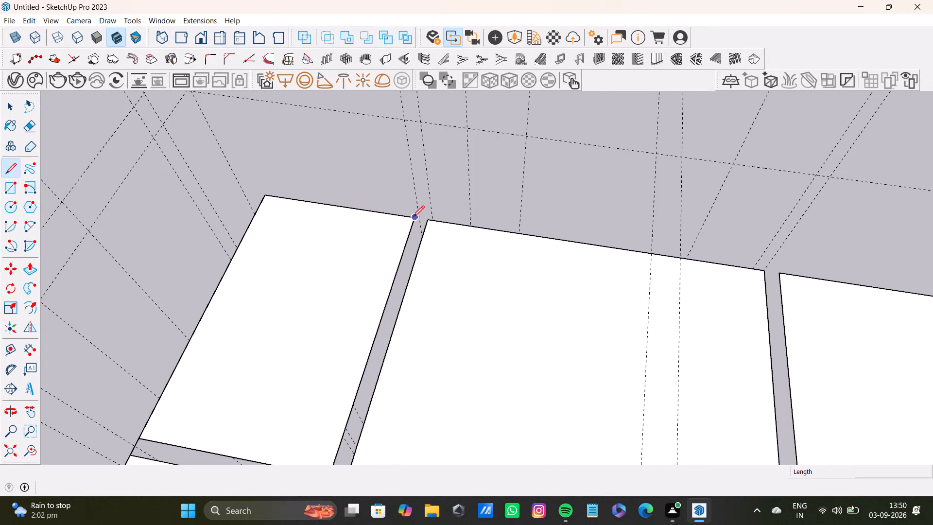
pyautogui.click(413, 217)
pyautogui.click(432, 220)
pyautogui.scroll(-2, 660, 245)
pyautogui.click(753, 268)
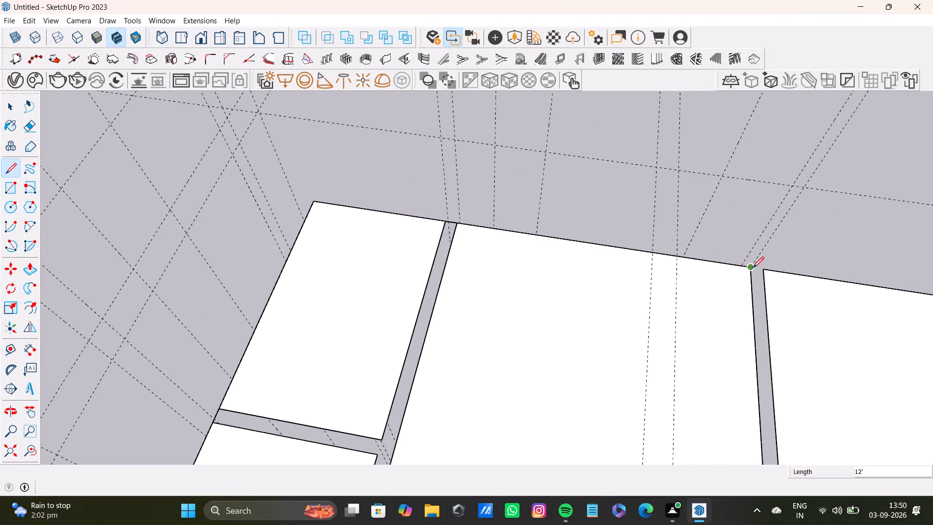
pyautogui.click(767, 268)
pyautogui.scroll(-9, 738, 285)
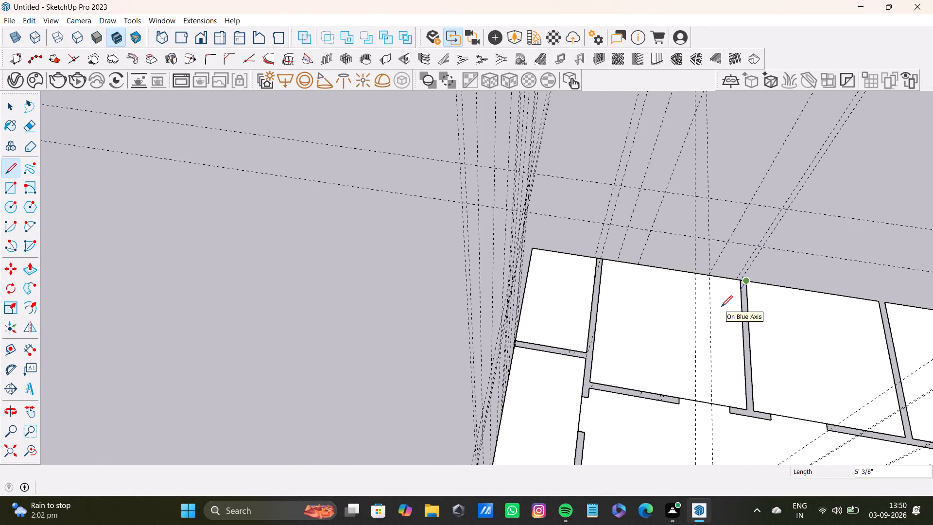
pyautogui.keyDown('shift'); pyautogui.moveTo(723, 303); pyautogui.dragTo(435, 314, button='middle'); pyautogui.keyUp('shift')
pyautogui.scroll(4, 478, 306)
pyautogui.click(650, 317)
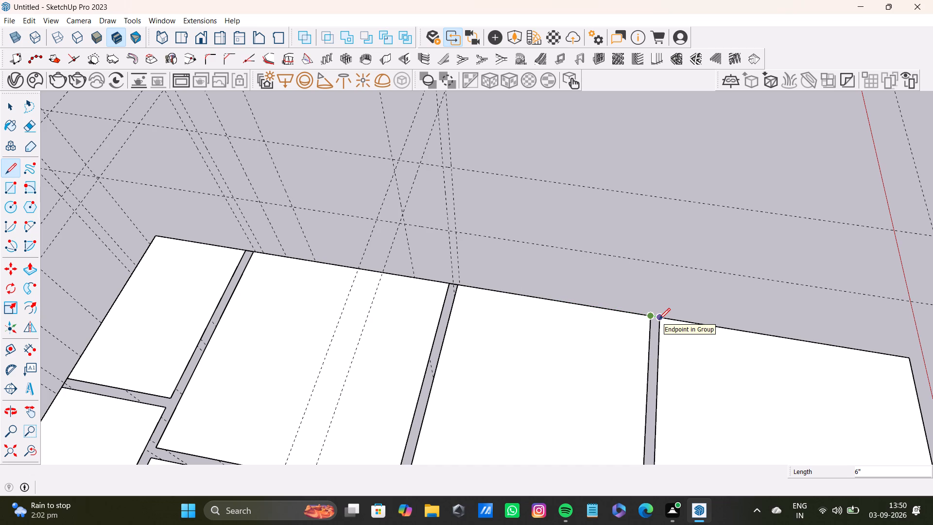
pyautogui.keyDown('shift'); pyautogui.moveTo(659, 319); pyautogui.dragTo(441, 276, button='middle'); pyautogui.keyUp('shift')
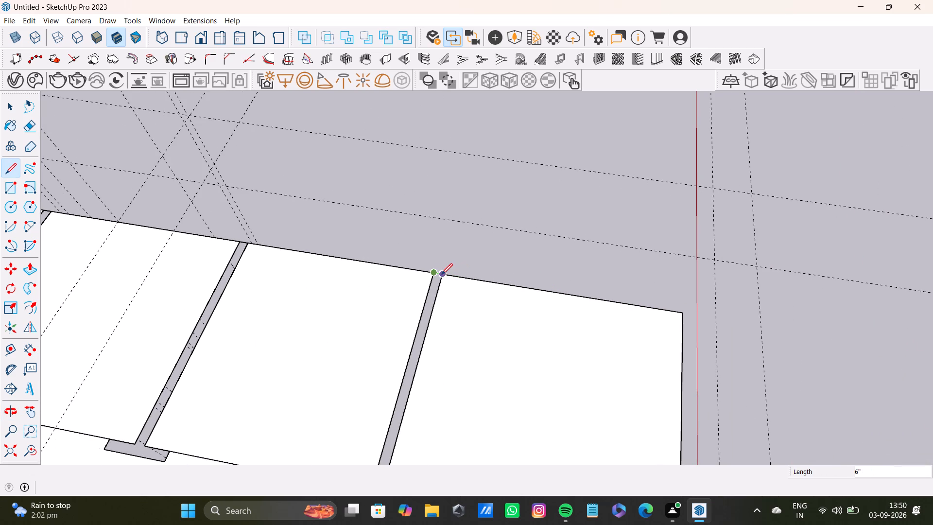
pyautogui.click(441, 275)
pyautogui.press('space')
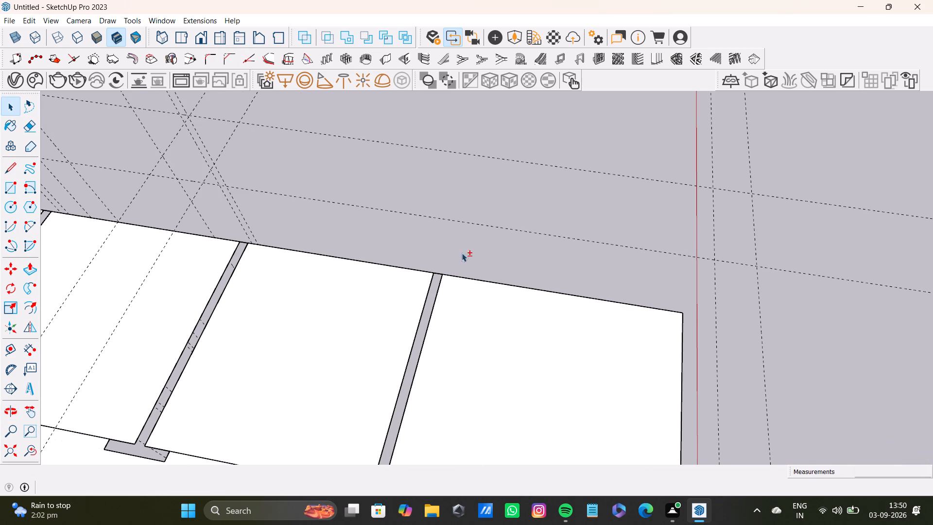
# Draw a line across the inner end of the wall strip between the two corner rooms, where it meets the longer wall.
pyautogui.keyDown('shift'); pyautogui.scroll(-4, 462, 276); pyautogui.keyUp('shift')
pyautogui.keyDown('shift'); pyautogui.moveTo(292, 288); pyautogui.dragTo(639, 277, button='middle'); pyautogui.keyUp('shift')
pyautogui.scroll(7, 483, 302)
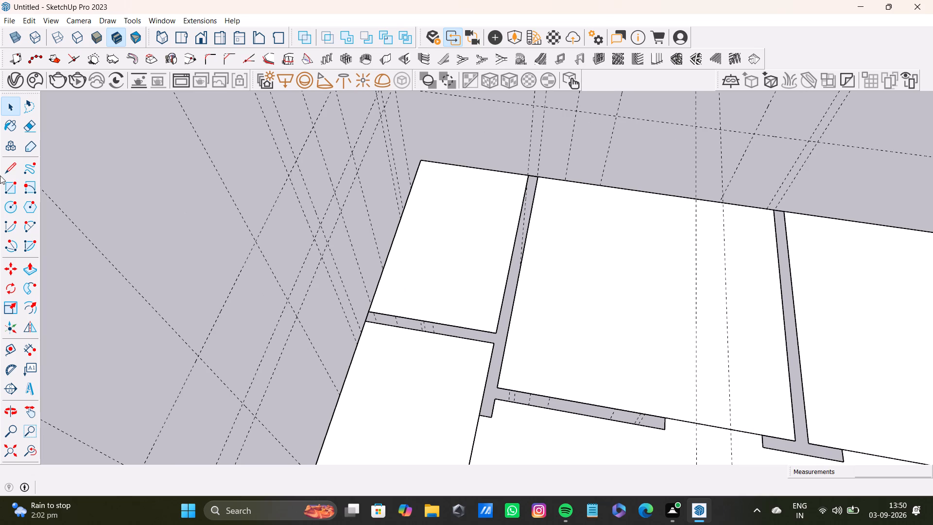
pyautogui.click(12, 171)
pyautogui.scroll(7, 503, 326)
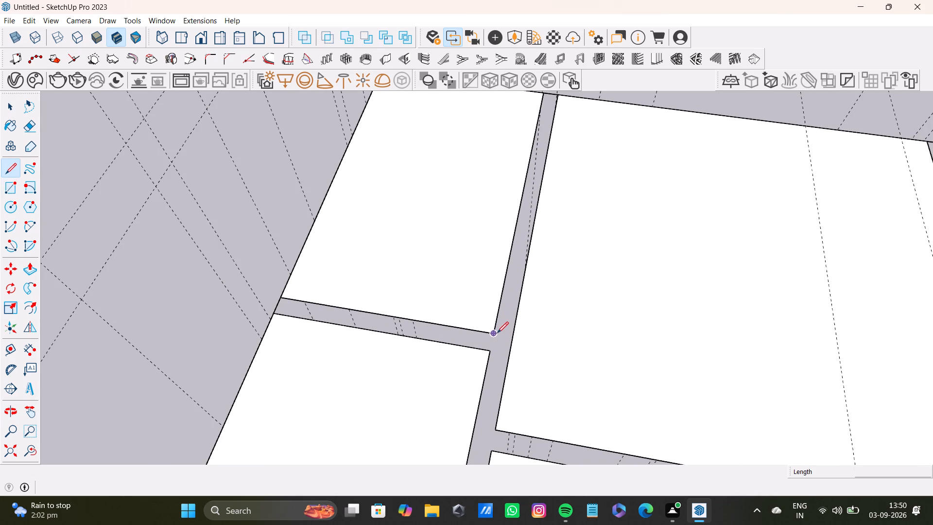
pyautogui.click(497, 333)
pyautogui.click(492, 348)
pyautogui.scroll(-9, 490, 352)
pyautogui.moveTo(552, 391); pyautogui.dragTo(421, 325, button='middle')
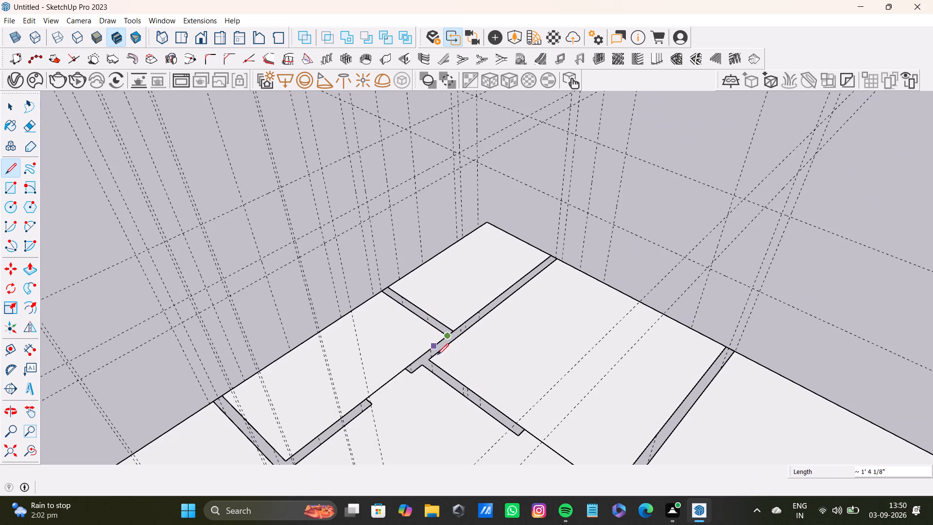
pyautogui.press('space')
# Draw a line closing the wall strip's open end beside the cabinet block, on the outer edge along the green axis.
pyautogui.keyDown('shift'); pyautogui.scroll(-3, 403, 359); pyautogui.keyUp('shift')
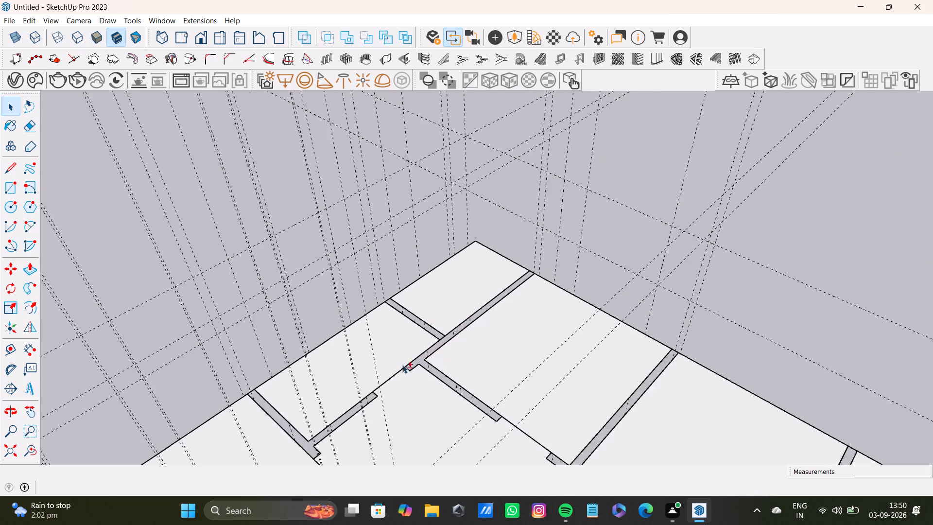
pyautogui.keyDown('shift'); pyautogui.moveTo(358, 404); pyautogui.dragTo(375, 200, button='middle'); pyautogui.keyUp('shift')
pyautogui.scroll(-3, 385, 225)
pyautogui.moveTo(400, 256); pyautogui.dragTo(568, 298, button='middle')
pyautogui.scroll(-4, 375, 318)
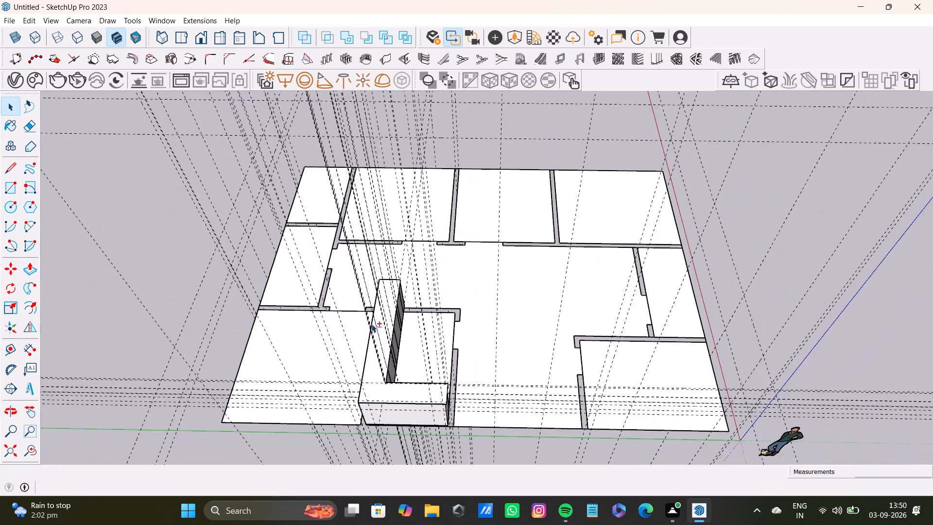
pyautogui.keyDown('shift'); pyautogui.moveTo(371, 324); pyautogui.dragTo(383, 250, button='middle'); pyautogui.keyUp('shift')
pyautogui.scroll(7, 379, 337)
pyautogui.moveTo(371, 342); pyautogui.dragTo(469, 289, button='middle')
pyautogui.moveTo(431, 322); pyautogui.dragTo(481, 309, button='middle')
pyautogui.click(10, 173)
pyautogui.scroll(7, 500, 350)
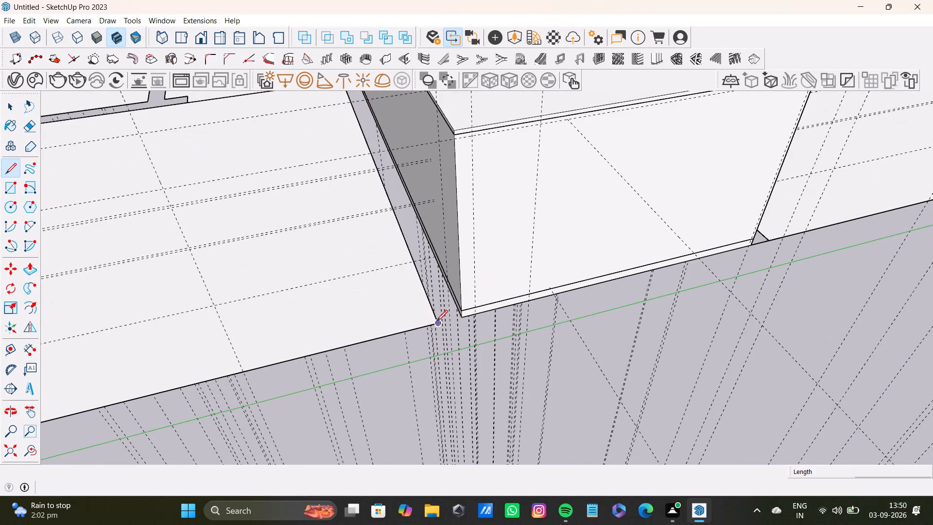
pyautogui.moveTo(434, 324); pyautogui.dragTo(443, 322)
pyautogui.click(466, 314)
pyautogui.scroll(-9, 415, 285)
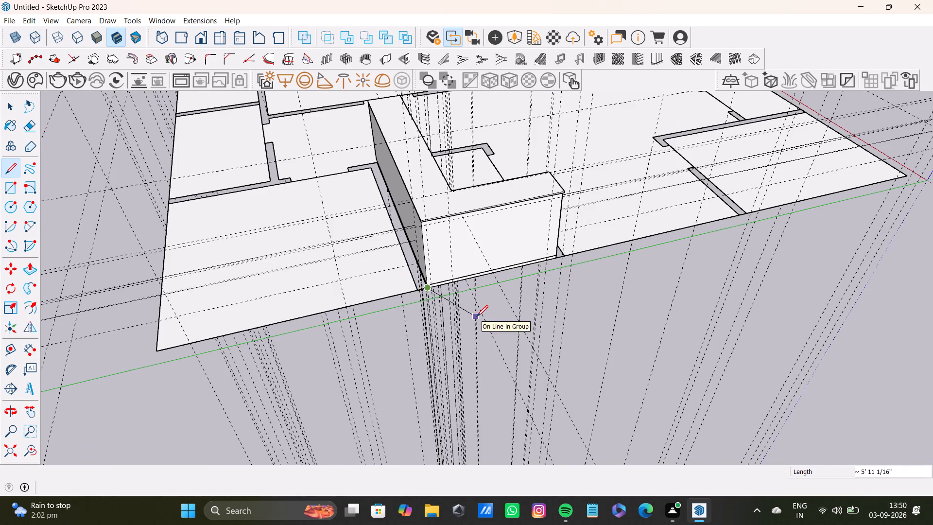
pyautogui.press('space')
# Inspect the wall strips around the cabinets and across the plan from above and from underneath.
pyautogui.scroll(-6, 574, 199)
pyautogui.keyDown('shift'); pyautogui.moveTo(580, 204); pyautogui.dragTo(539, 245, button='middle'); pyautogui.keyUp('shift')
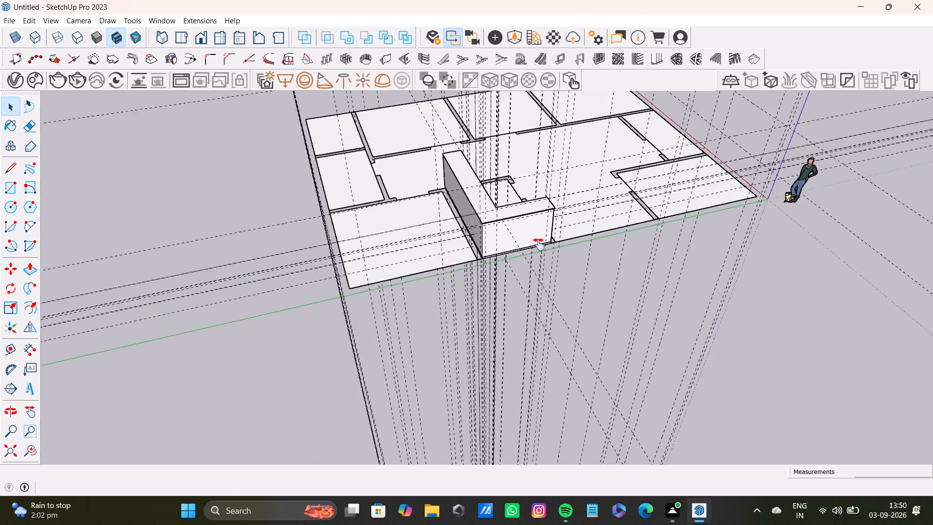
pyautogui.keyDown('shift'); pyautogui.moveTo(539, 245); pyautogui.dragTo(494, 299, button='middle'); pyautogui.keyUp('shift')
pyautogui.keyDown('shift'); pyautogui.scroll(-1, 494, 299); pyautogui.keyUp('shift')
pyautogui.moveTo(560, 290); pyautogui.dragTo(382, 297, button='middle')
pyautogui.scroll(4, 451, 285)
pyautogui.keyDown('shift'); pyautogui.scroll(1, 448, 259); pyautogui.keyUp('shift')
pyautogui.keyDown('shift'); pyautogui.moveTo(448, 258); pyautogui.dragTo(459, 346, button='middle'); pyautogui.keyUp('shift')
pyautogui.moveTo(465, 329); pyautogui.dragTo(465, 332, button='middle')
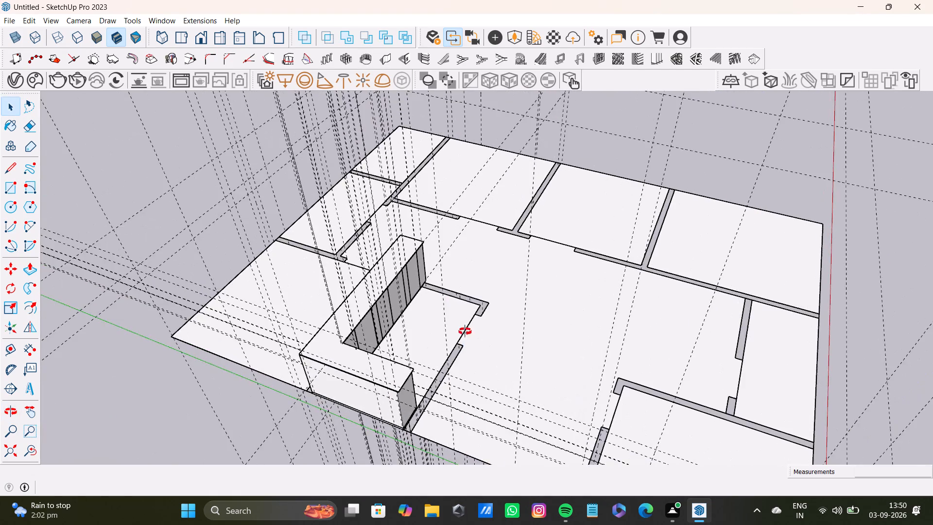
pyautogui.moveTo(465, 332); pyautogui.dragTo(230, 402, button='middle')
pyautogui.scroll(4, 307, 322)
pyautogui.moveTo(348, 277); pyautogui.dragTo(449, 340, button='middle')
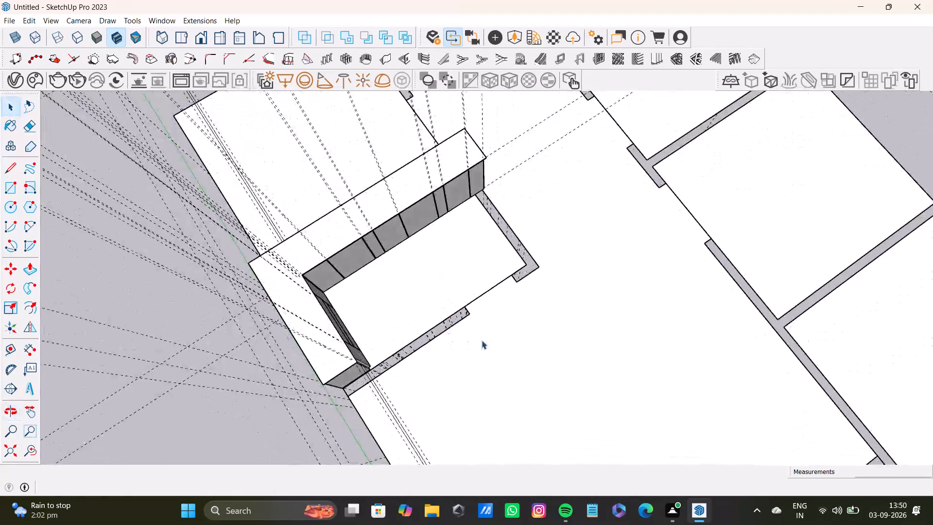
pyautogui.moveTo(482, 340); pyautogui.dragTo(366, 68, button='middle')
pyautogui.moveTo(427, 301); pyautogui.dragTo(436, 144, button='middle')
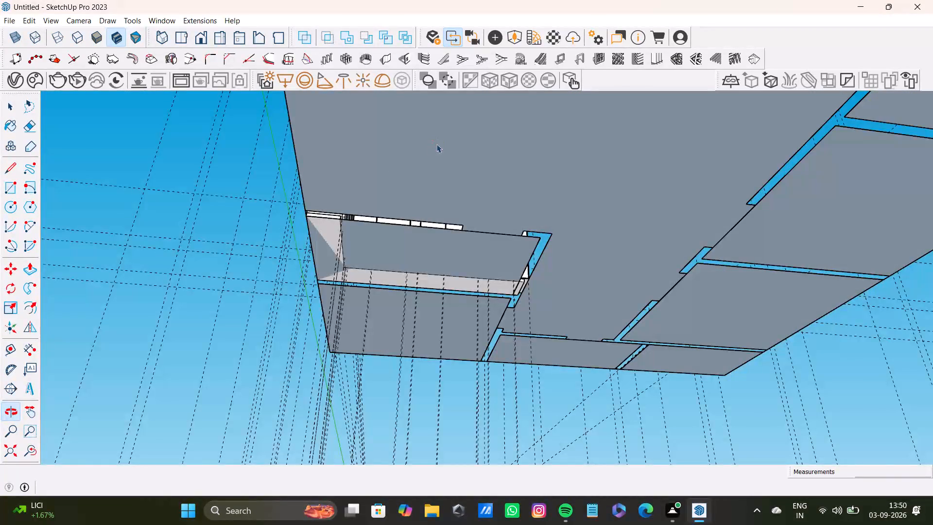
pyautogui.scroll(-6, 375, 184)
pyautogui.keyDown('shift'); pyautogui.moveTo(422, 215); pyautogui.dragTo(398, 362, button='middle'); pyautogui.keyUp('shift')
pyautogui.moveTo(397, 340); pyautogui.dragTo(403, 270, button='middle')
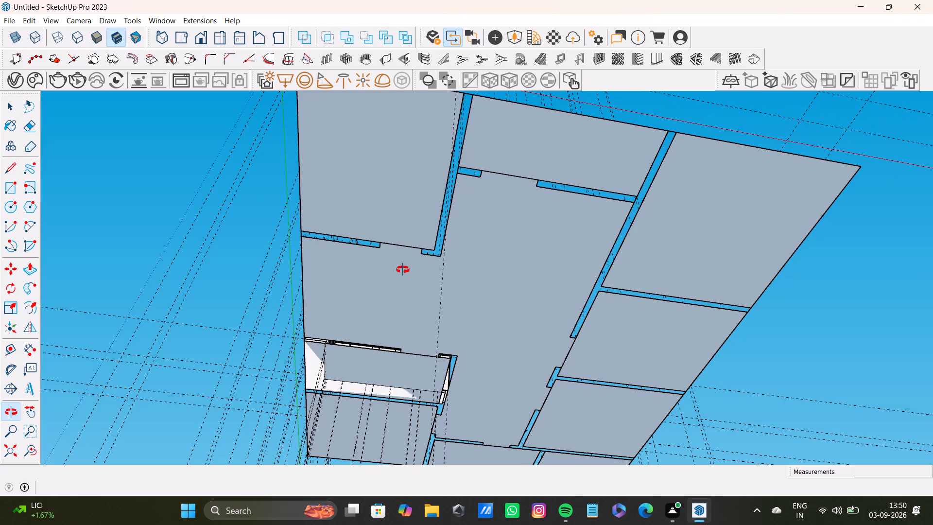
pyautogui.moveTo(403, 270); pyautogui.dragTo(403, 269, button='middle')
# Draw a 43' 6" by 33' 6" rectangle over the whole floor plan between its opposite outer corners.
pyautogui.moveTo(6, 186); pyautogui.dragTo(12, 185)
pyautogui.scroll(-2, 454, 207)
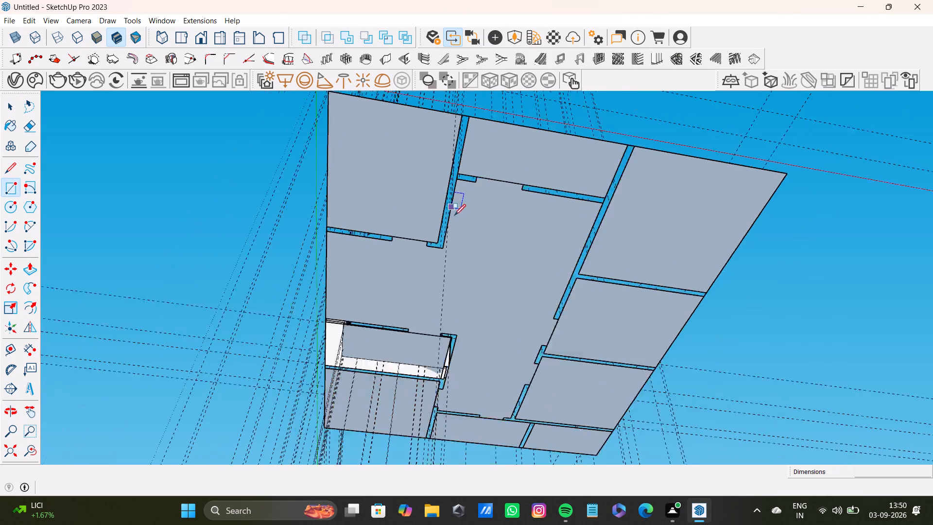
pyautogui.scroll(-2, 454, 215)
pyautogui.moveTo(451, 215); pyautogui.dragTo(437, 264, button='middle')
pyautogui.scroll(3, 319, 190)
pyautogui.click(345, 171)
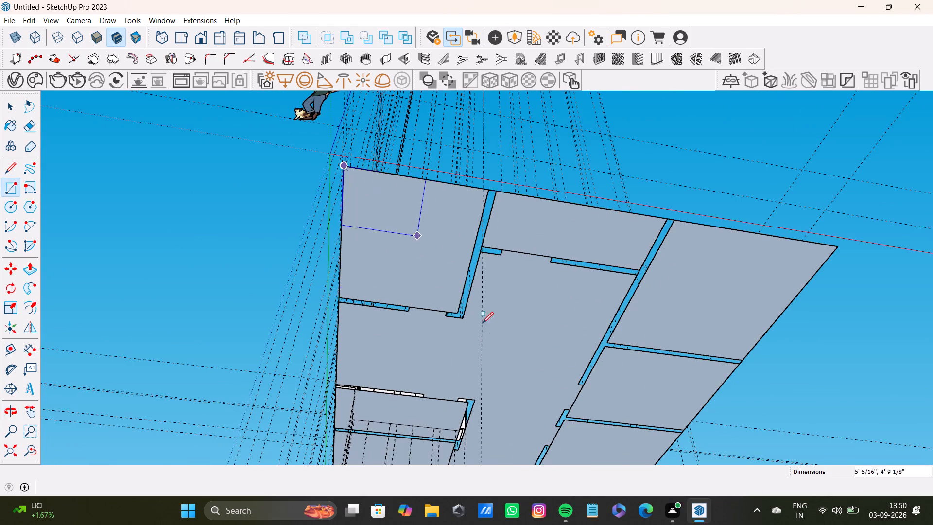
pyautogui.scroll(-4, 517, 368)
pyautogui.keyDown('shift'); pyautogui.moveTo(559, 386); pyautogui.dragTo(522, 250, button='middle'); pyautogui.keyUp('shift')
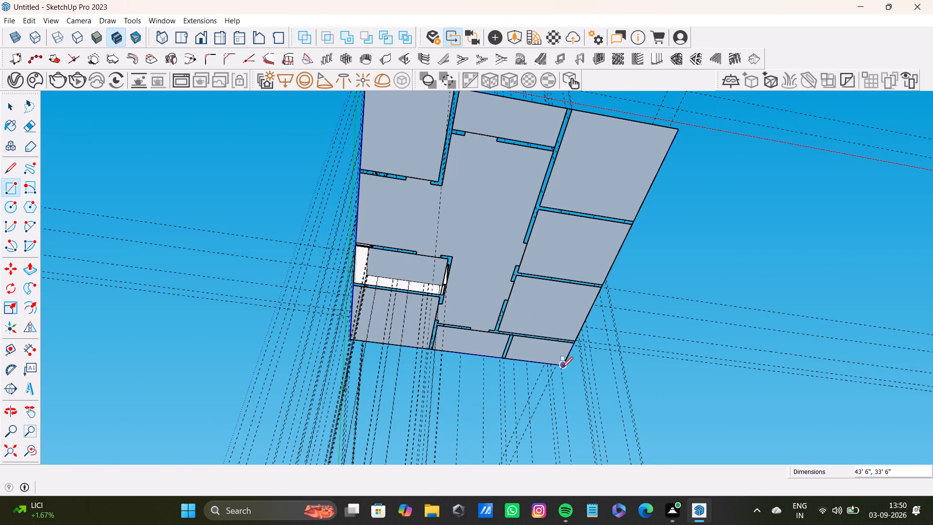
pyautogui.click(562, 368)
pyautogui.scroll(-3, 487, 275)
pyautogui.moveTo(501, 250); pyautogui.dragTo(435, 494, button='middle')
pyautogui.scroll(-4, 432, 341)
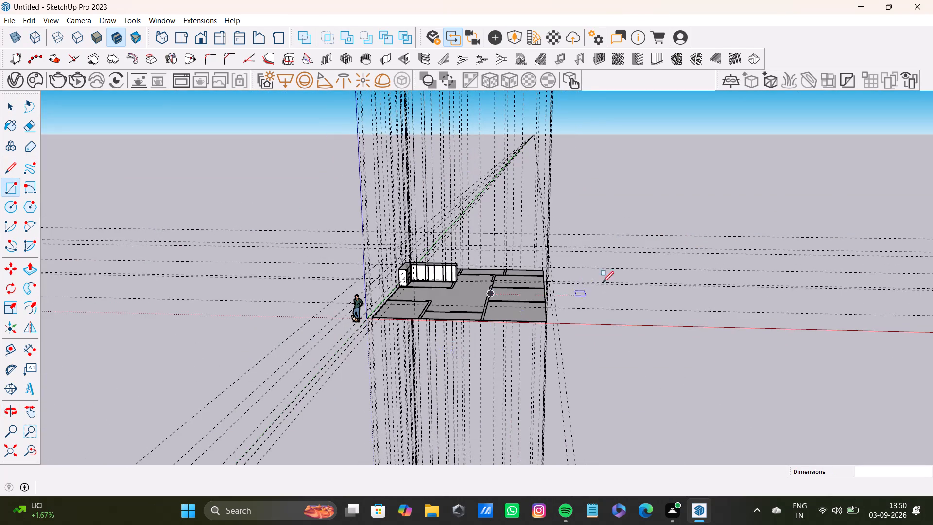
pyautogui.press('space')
# Select the face at the wall strip beside the front corner room to check how the wall areas are bounded.
pyautogui.scroll(-4, 551, 258)
pyautogui.keyDown('shift'); pyautogui.moveTo(587, 255); pyautogui.dragTo(552, 389, button='middle'); pyautogui.keyUp('shift')
pyautogui.scroll(14, 473, 309)
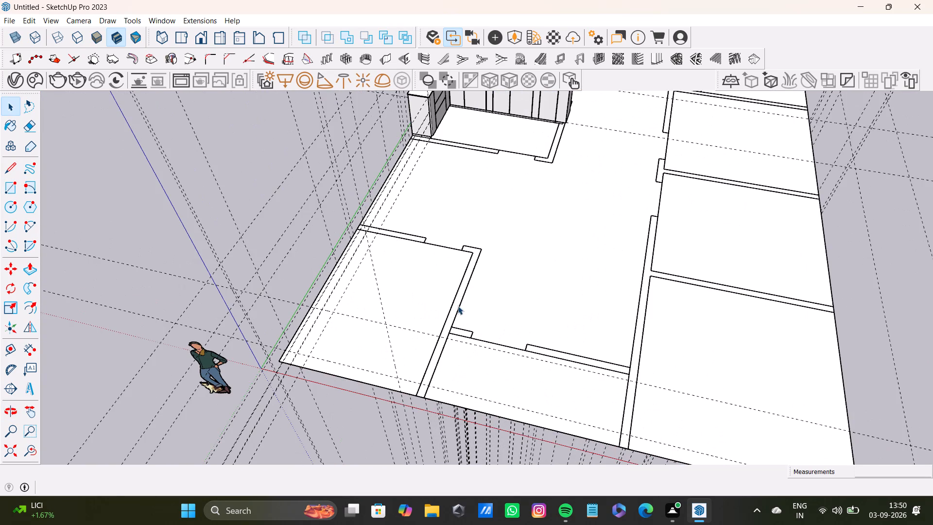
pyautogui.click(453, 307)
pyautogui.click(455, 313)
pyautogui.click(454, 313)
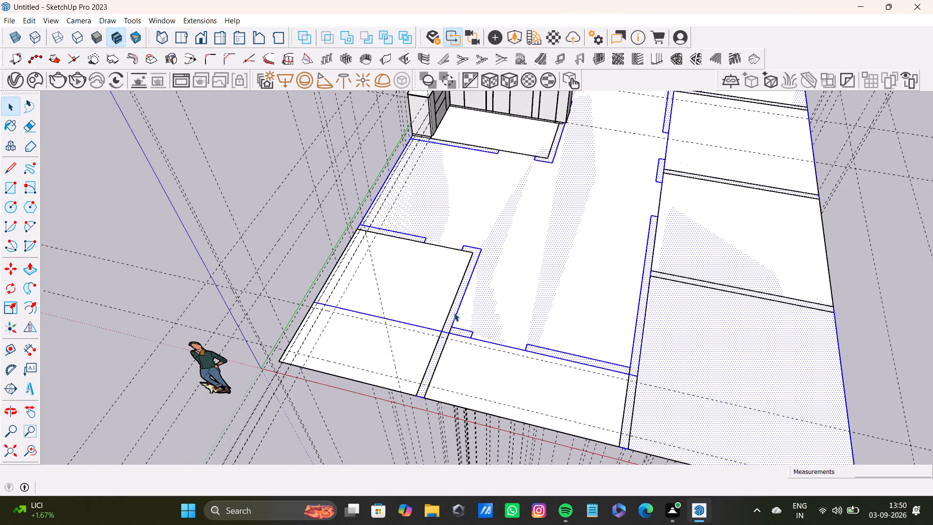
pyautogui.click(454, 313)
pyautogui.click(451, 320)
pyautogui.scroll(-5, 451, 320)
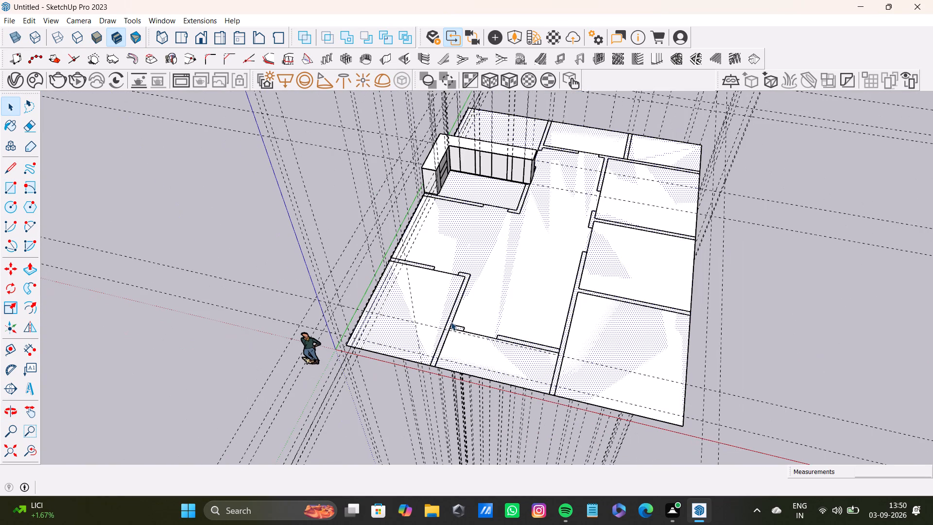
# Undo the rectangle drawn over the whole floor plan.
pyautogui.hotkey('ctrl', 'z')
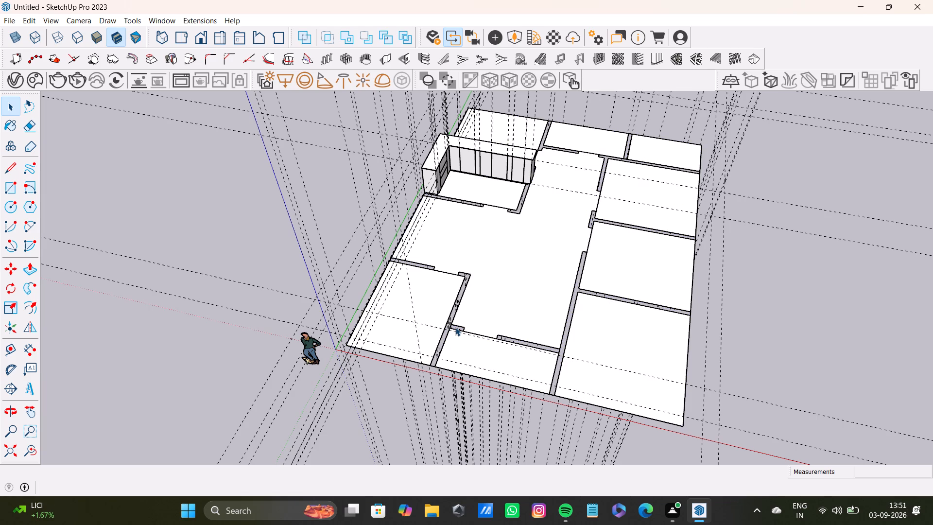
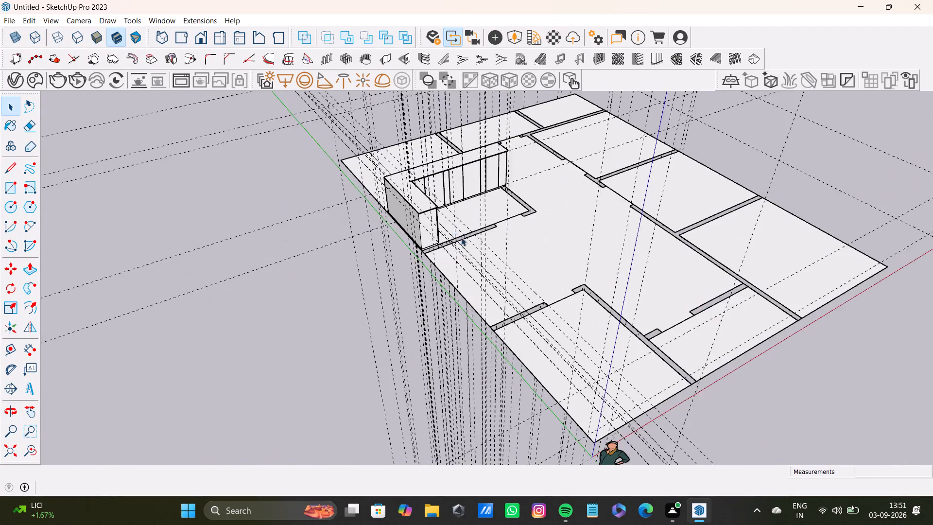
# Examine the floor plan's wall gaps and the L-shaped cabinet run from all around.
pyautogui.scroll(3, 461, 237)
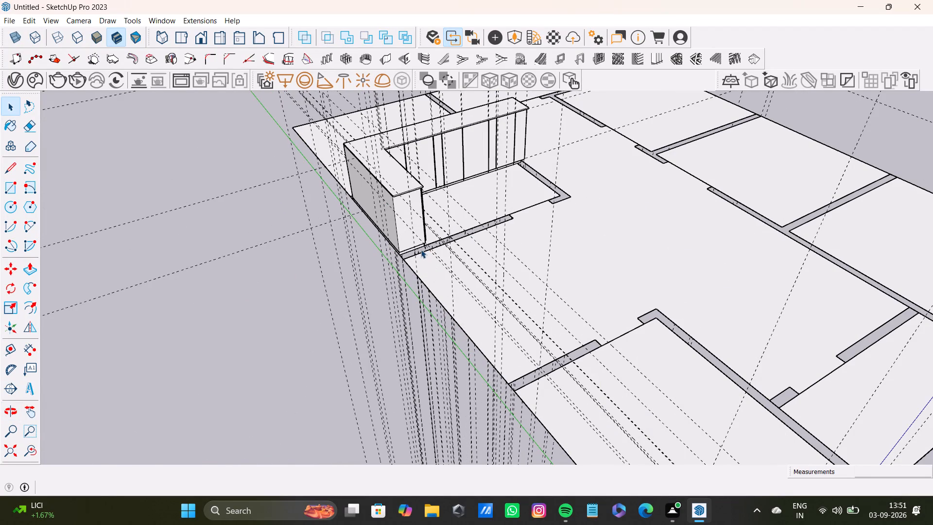
pyautogui.moveTo(472, 295); pyautogui.dragTo(340, 341, button='middle')
pyautogui.moveTo(541, 308); pyautogui.dragTo(363, 344, button='middle')
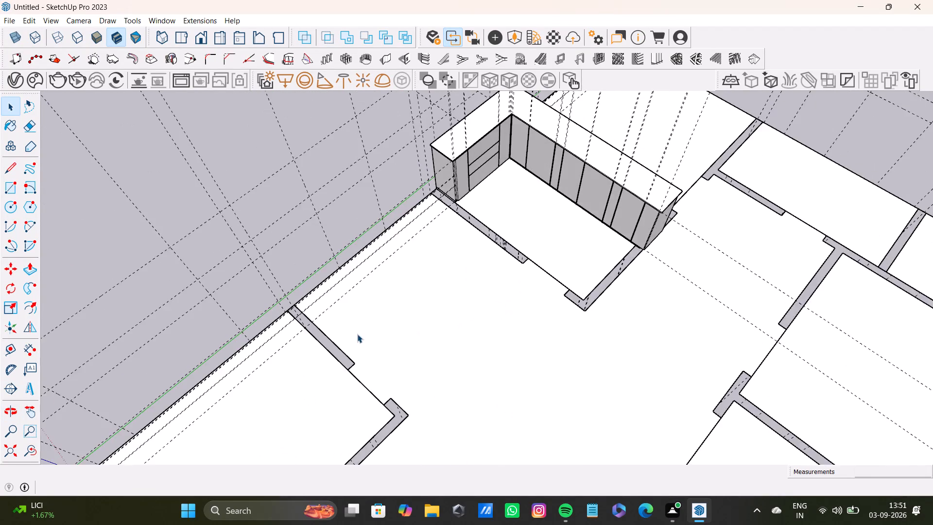
pyautogui.scroll(-9, 357, 334)
pyautogui.scroll(7, 454, 285)
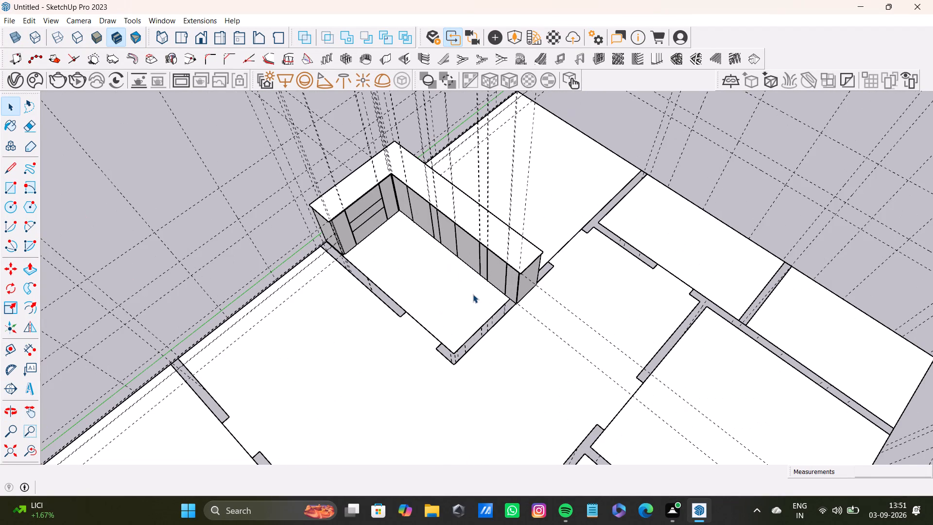
pyautogui.scroll(4, 551, 282)
pyautogui.scroll(-4, 535, 293)
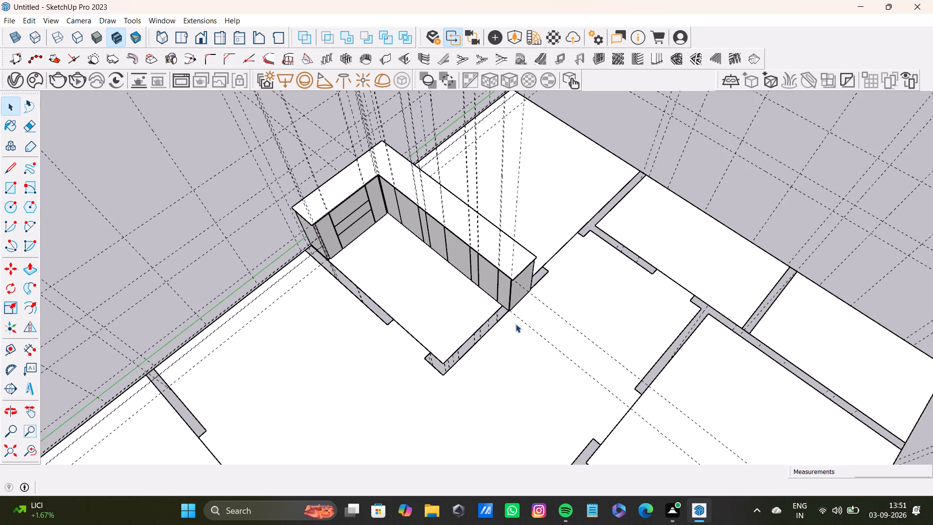
pyautogui.scroll(-8, 458, 330)
pyautogui.moveTo(460, 350); pyautogui.dragTo(535, 328, button='middle')
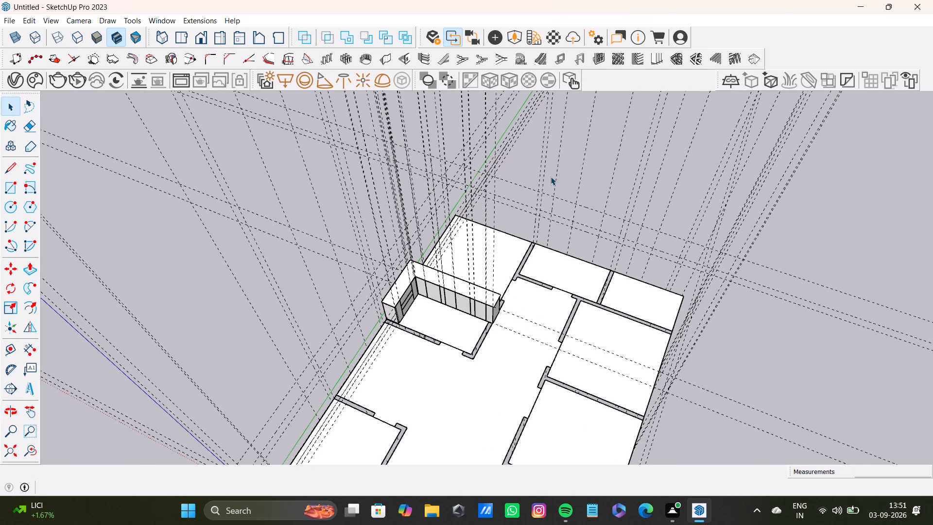
pyautogui.scroll(7, 483, 353)
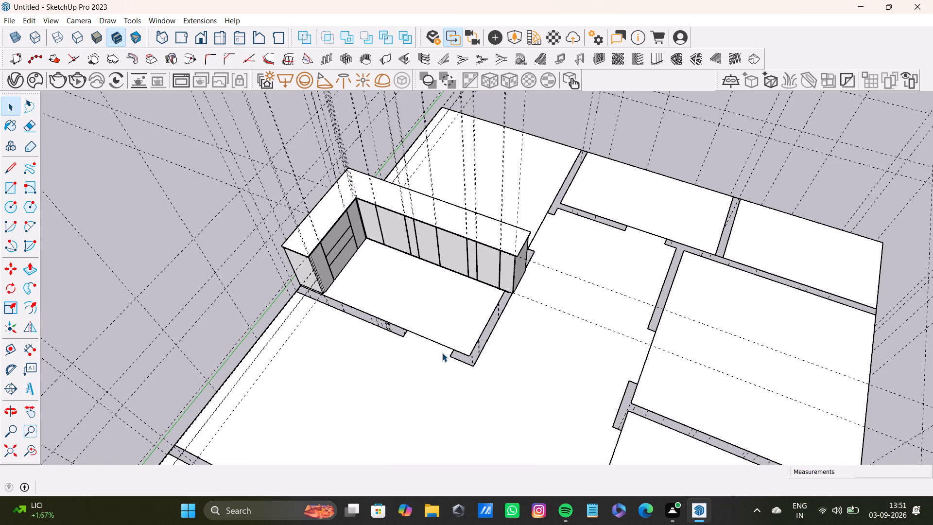
pyautogui.scroll(4, 331, 303)
pyautogui.scroll(-11, 395, 325)
pyautogui.moveTo(412, 337); pyautogui.dragTo(484, 273, button='middle')
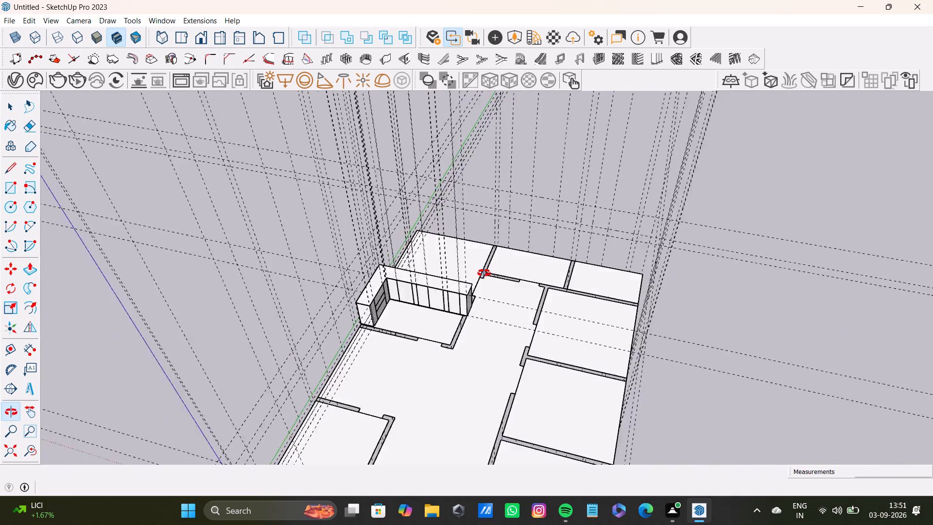
pyautogui.moveTo(484, 273); pyautogui.dragTo(537, 244, button='middle')
pyautogui.click(714, 259)
pyautogui.scroll(-5, 505, 338)
pyautogui.moveTo(505, 341); pyautogui.dragTo(623, 304, button='middle')
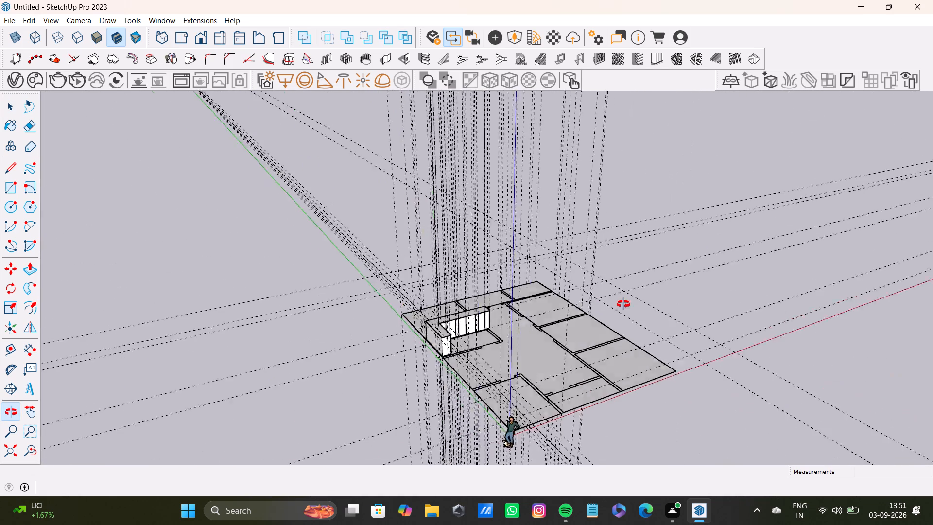
pyautogui.moveTo(623, 304); pyautogui.dragTo(631, 302, button='middle')
pyautogui.scroll(11, 500, 368)
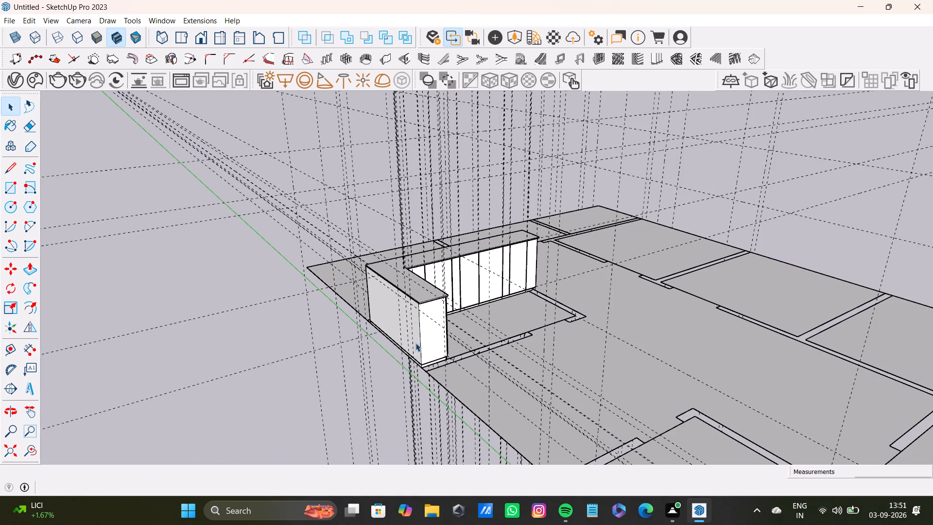
pyautogui.moveTo(423, 342); pyautogui.dragTo(543, 362, button='middle')
pyautogui.scroll(-4, 384, 316)
pyautogui.moveTo(384, 316); pyautogui.dragTo(522, 342, button='middle')
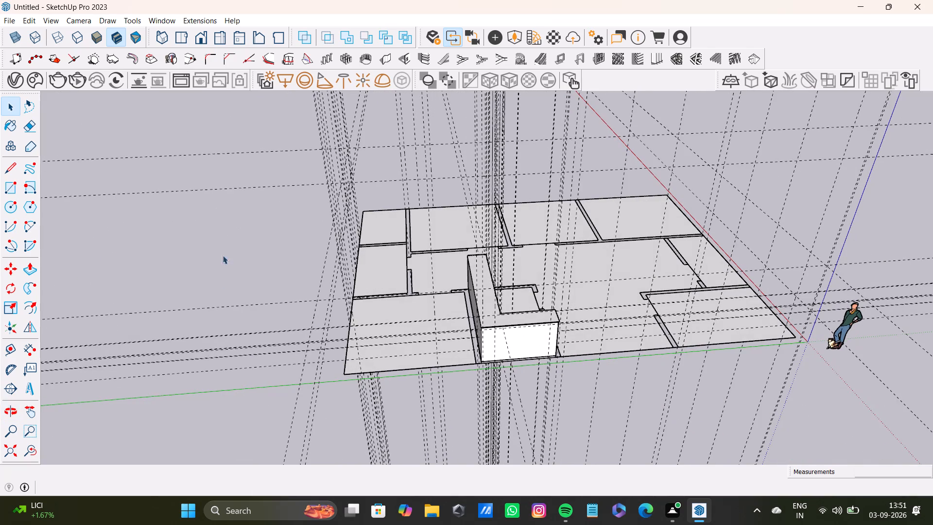
pyautogui.click(242, 250)
pyautogui.moveTo(455, 339); pyautogui.dragTo(636, 342, button='middle')
pyautogui.scroll(5, 374, 296)
pyautogui.scroll(-2, 464, 322)
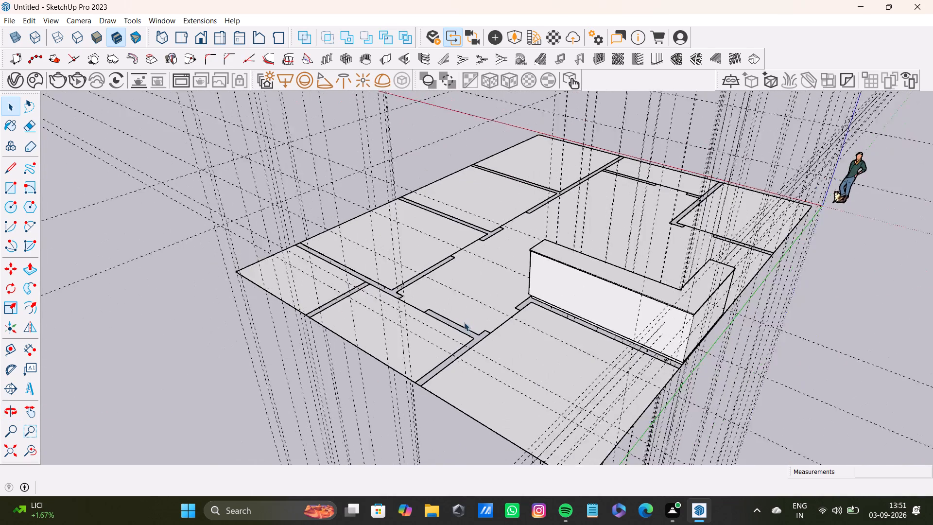
pyautogui.scroll(-6, 464, 322)
pyautogui.moveTo(391, 314); pyautogui.dragTo(575, 307, button='middle')
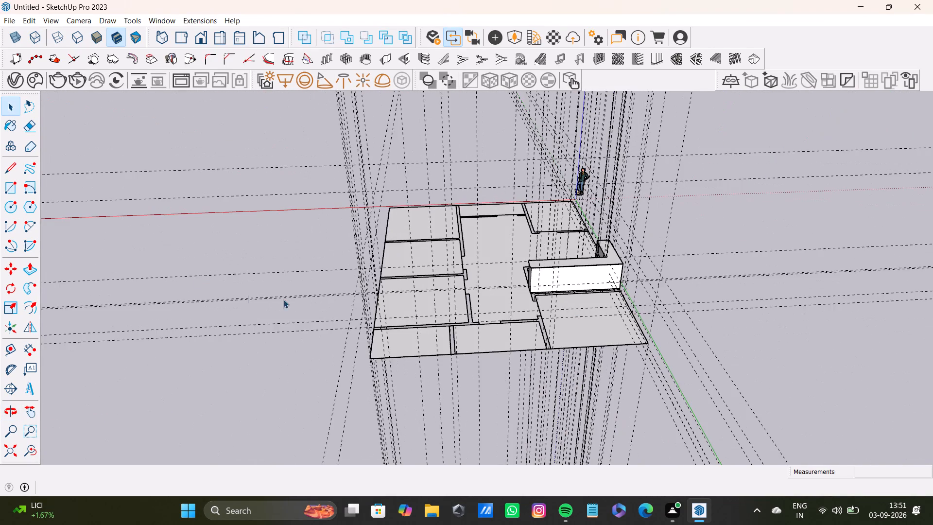
pyautogui.moveTo(283, 299); pyautogui.dragTo(588, 345, button='middle')
pyautogui.tripleClick(215, 221)
pyautogui.click(216, 221)
pyautogui.tripleClick(219, 221)
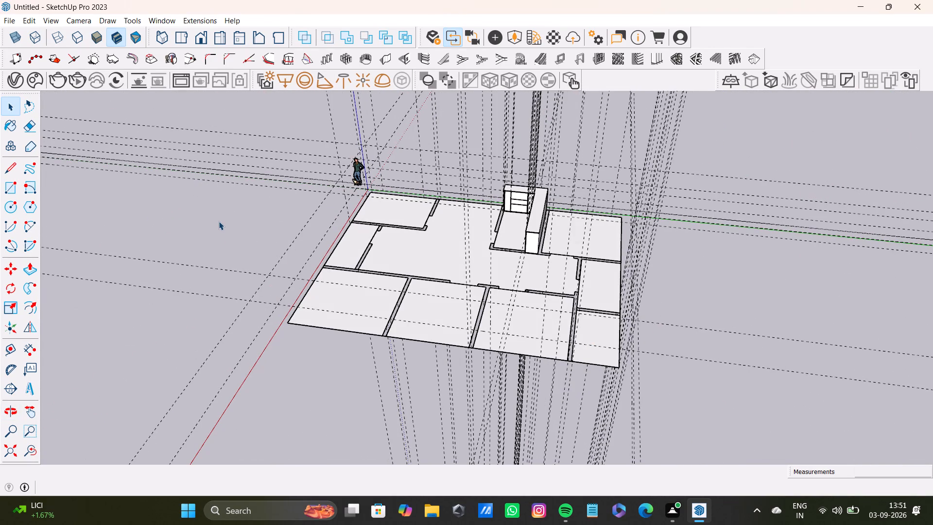
pyautogui.tripleClick(221, 221)
pyautogui.tripleClick(221, 221)
pyautogui.tripleClick(221, 221)
pyautogui.doubleClick(221, 221)
pyautogui.moveTo(349, 288); pyautogui.dragTo(561, 340, button='middle')
pyautogui.scroll(8, 411, 304)
pyautogui.scroll(-9, 416, 273)
pyautogui.moveTo(416, 280); pyautogui.dragTo(384, 351, button='middle')
pyautogui.tripleClick(810, 249)
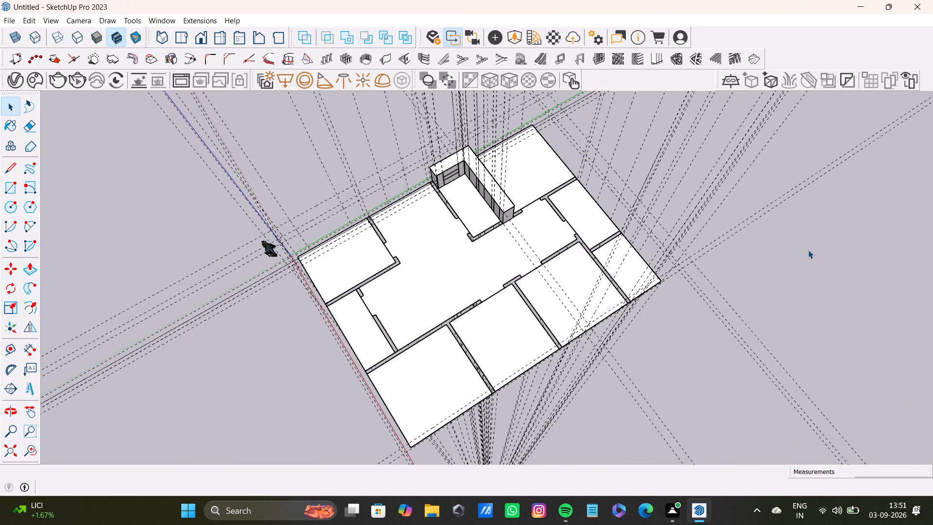
pyautogui.tripleClick(808, 250)
pyautogui.click(808, 250)
pyautogui.scroll(5, 359, 347)
pyautogui.scroll(-9, 468, 337)
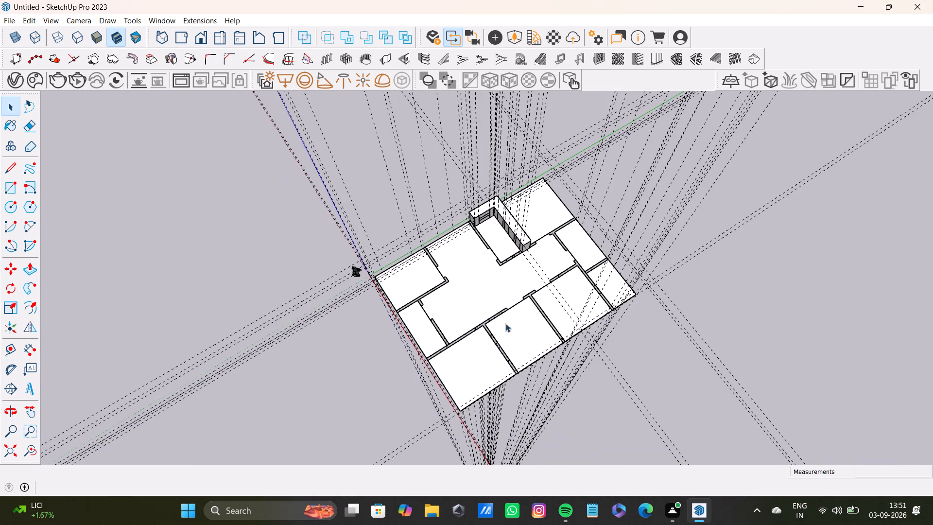
pyautogui.scroll(8, 450, 331)
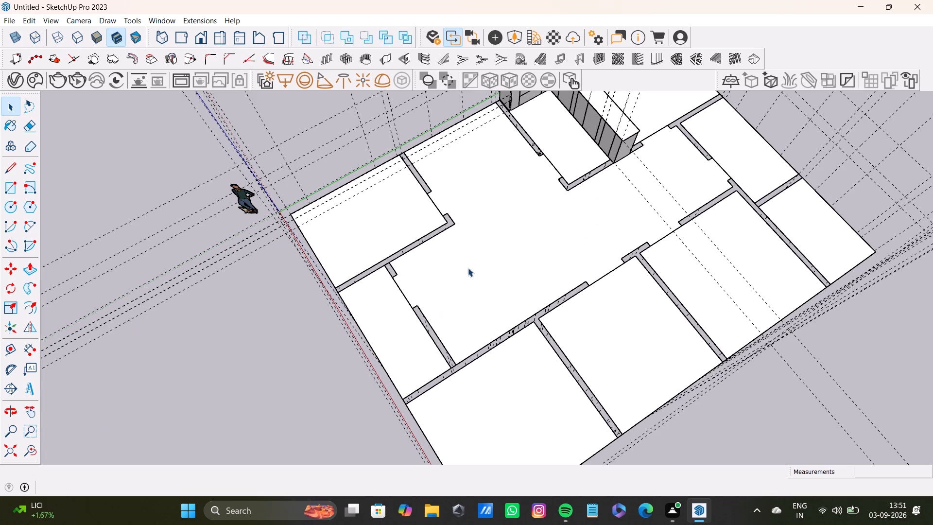
pyautogui.scroll(-4, 468, 268)
pyautogui.moveTo(491, 297); pyautogui.dragTo(353, 284, button='middle')
pyautogui.doubleClick(271, 259)
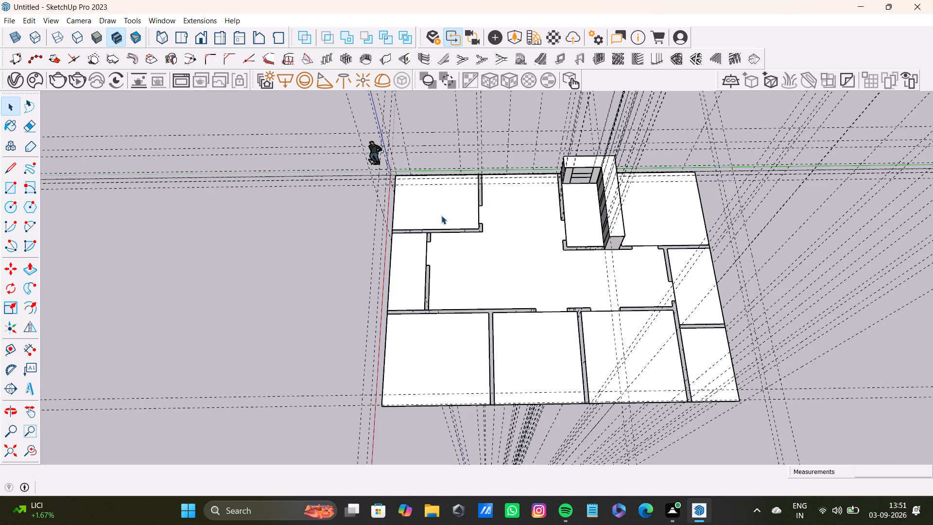
pyautogui.keyDown('shift'); pyautogui.moveTo(448, 206); pyautogui.dragTo(239, 210, button='middle'); pyautogui.keyUp('shift')
pyautogui.moveTo(305, 238); pyautogui.dragTo(306, 273, button='middle')
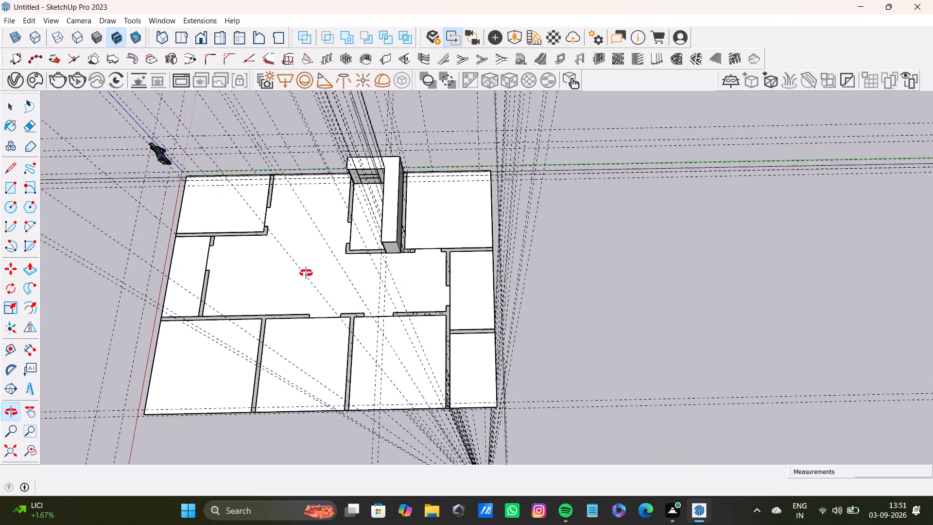
pyautogui.moveTo(306, 273); pyautogui.dragTo(294, 305, button='middle')
pyautogui.keyDown('shift'); pyautogui.moveTo(298, 244); pyautogui.dragTo(509, 227, button='middle'); pyautogui.keyUp('shift')
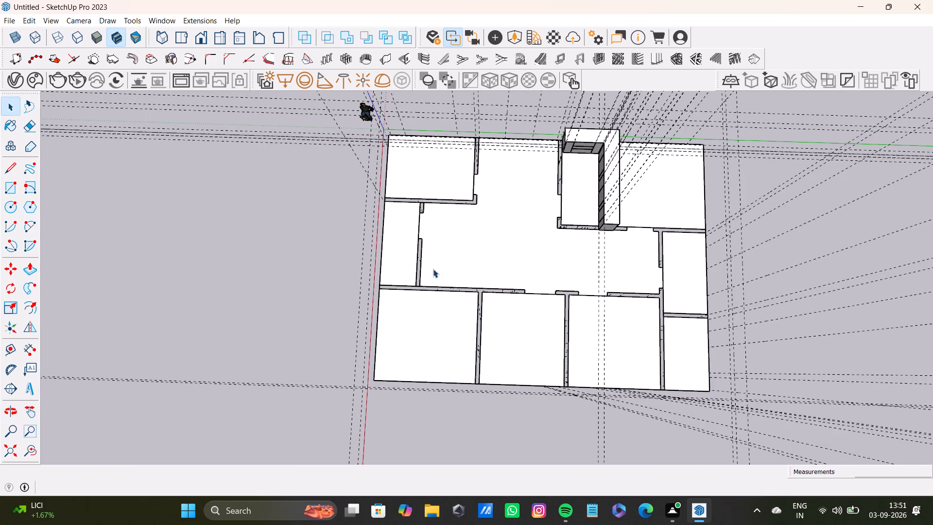
pyautogui.moveTo(444, 295); pyautogui.dragTo(568, 222, button='middle')
pyautogui.scroll(3, 522, 302)
pyautogui.moveTo(521, 290); pyautogui.dragTo(574, 171, button='middle')
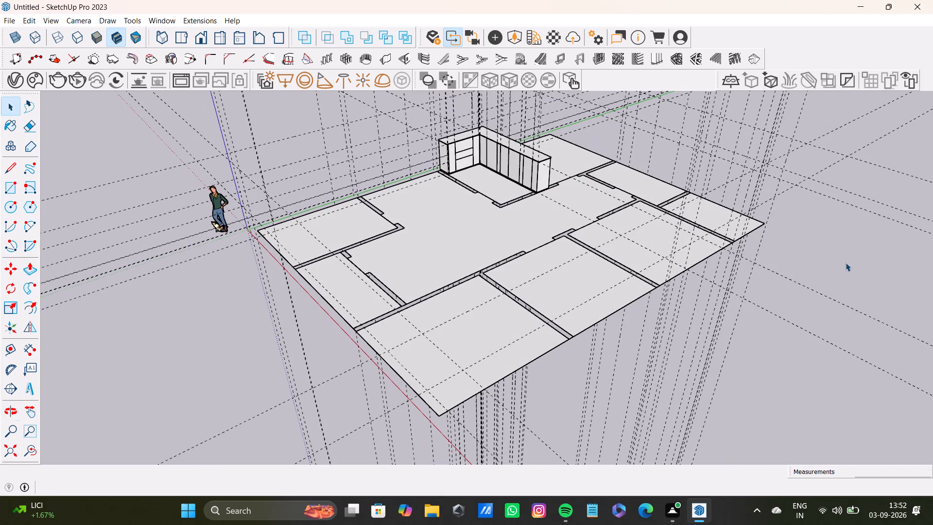
pyautogui.tripleClick(848, 262)
pyautogui.doubleClick(848, 262)
pyautogui.scroll(-4, 449, 201)
pyautogui.moveTo(470, 253); pyautogui.dragTo(624, 219, button='middle')
pyautogui.scroll(4, 441, 273)
pyautogui.scroll(-9, 444, 249)
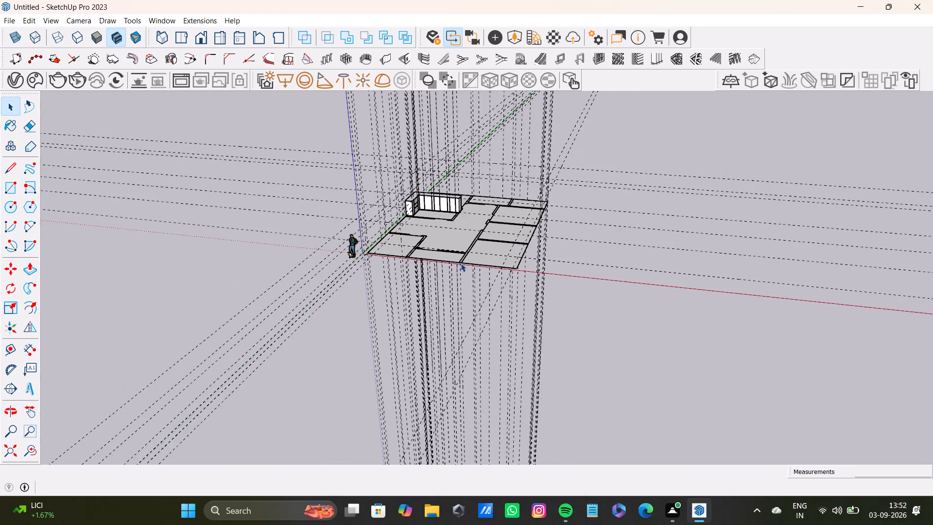
pyautogui.moveTo(487, 261); pyautogui.dragTo(458, 411, button='middle')
pyautogui.scroll(11, 431, 274)
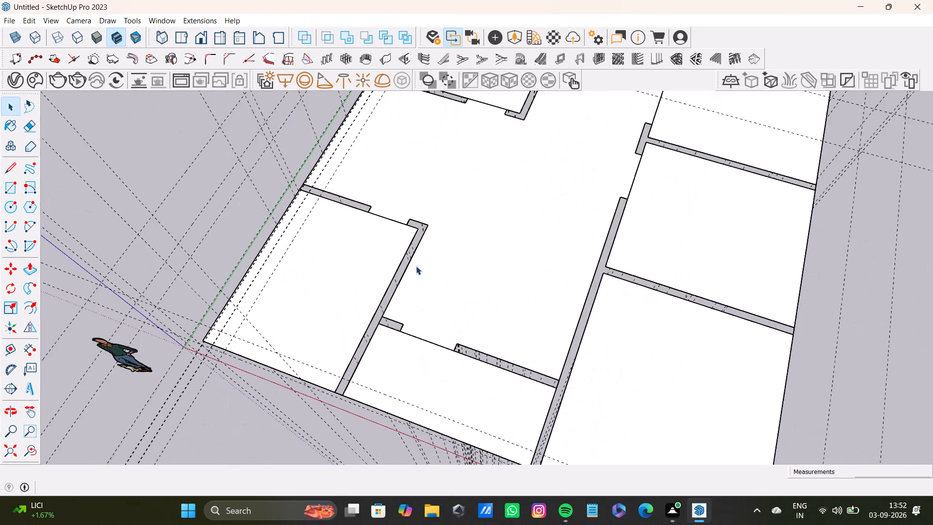
pyautogui.scroll(5, 416, 266)
pyautogui.scroll(-9, 392, 282)
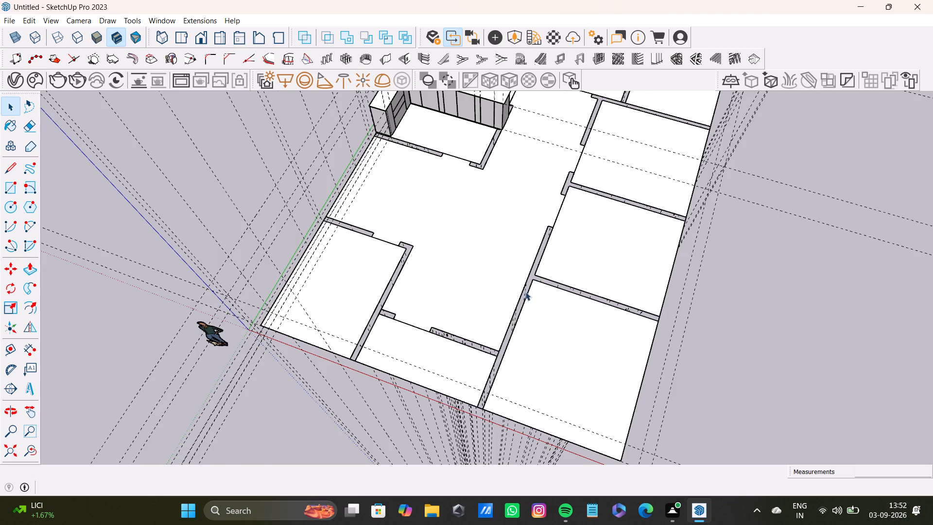
pyautogui.scroll(-3, 525, 292)
pyautogui.scroll(13, 494, 338)
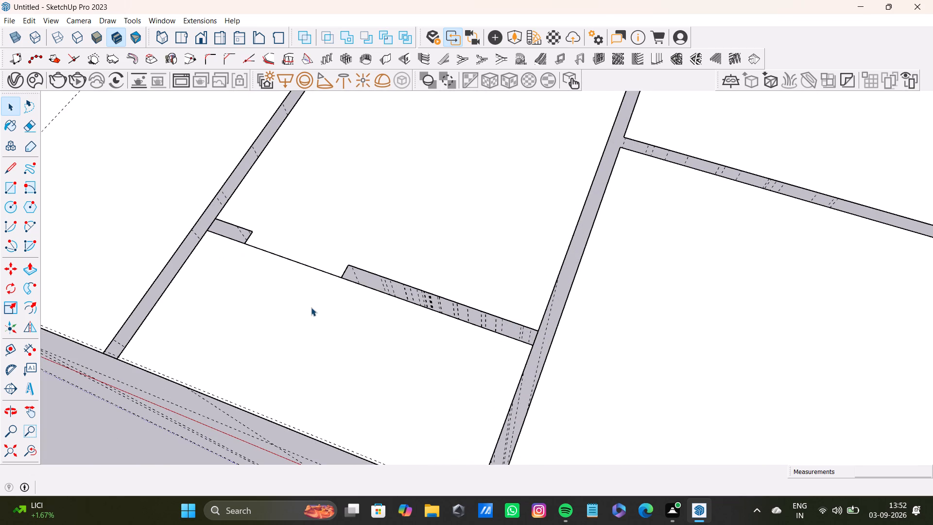
# On the plan's underside, draw a 12' 6" by 6" rectangle filling the long wall gap of the corner room at the origin.
pyautogui.scroll(-14, 306, 307)
pyautogui.moveTo(314, 328); pyautogui.dragTo(316, 78, button='middle')
pyautogui.moveTo(328, 289); pyautogui.dragTo(330, 253, button='middle')
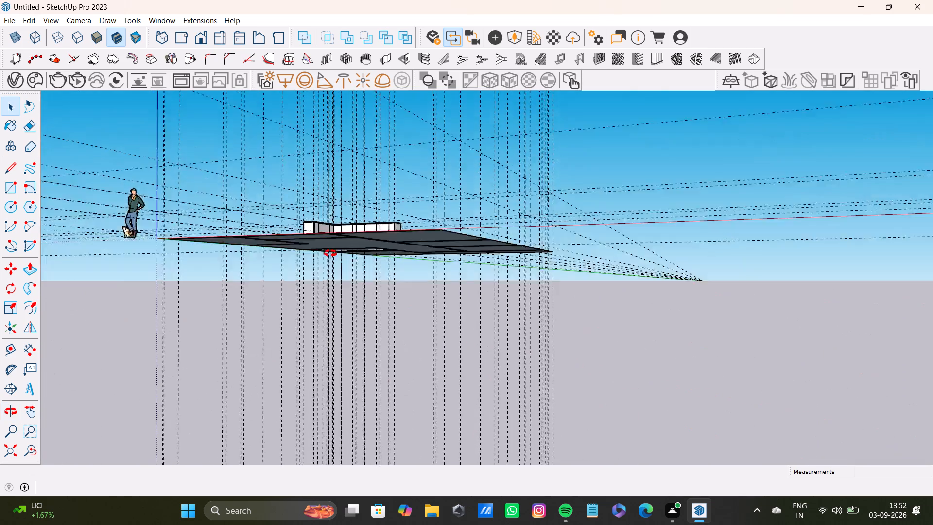
pyautogui.moveTo(330, 253); pyautogui.dragTo(328, 174, button='middle')
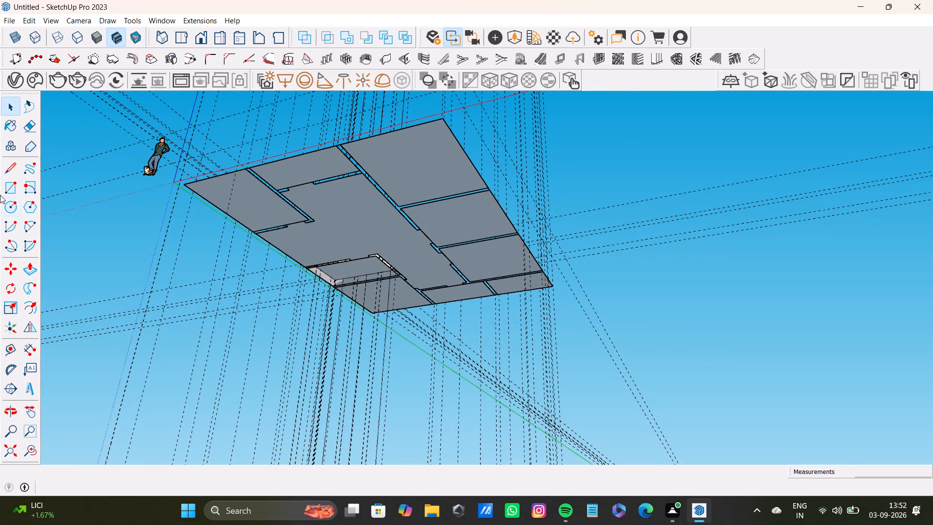
pyautogui.click(12, 190)
pyautogui.scroll(13, 296, 165)
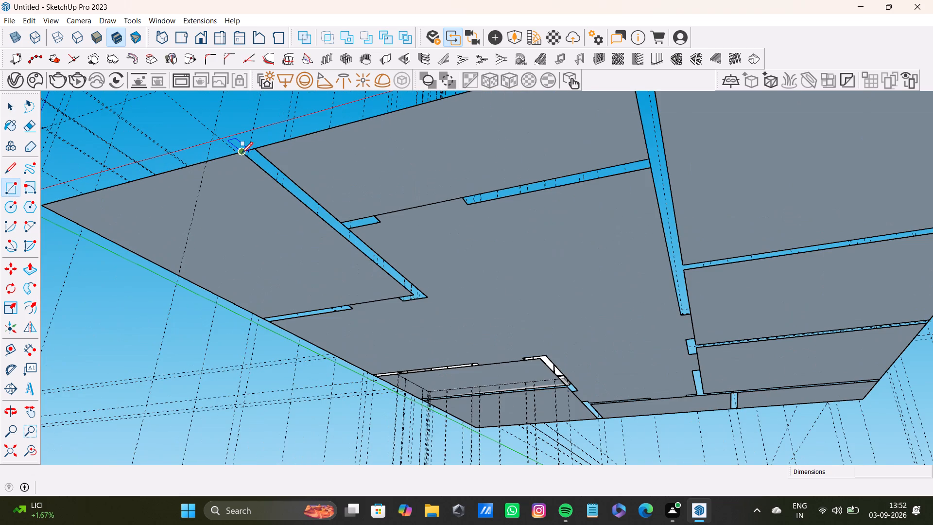
pyautogui.click(244, 154)
pyautogui.click(425, 297)
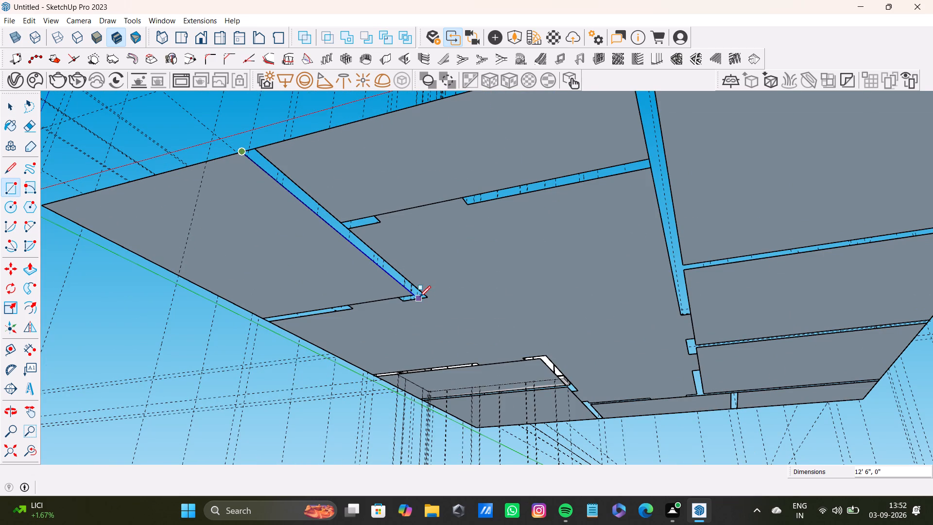
pyautogui.click(426, 299)
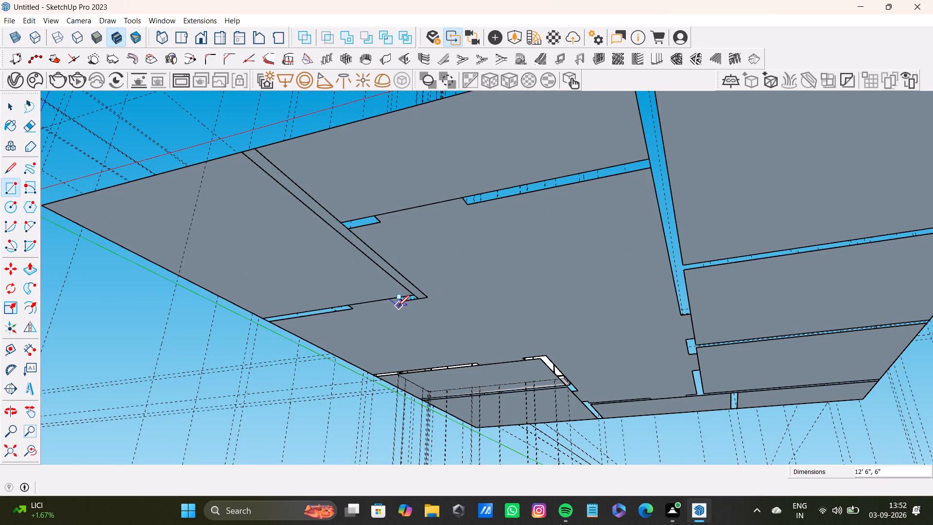
# Draw a rectangle filling the short wall stub gap at the inner end of that long wall.
pyautogui.scroll(19, 398, 306)
pyautogui.click(394, 262)
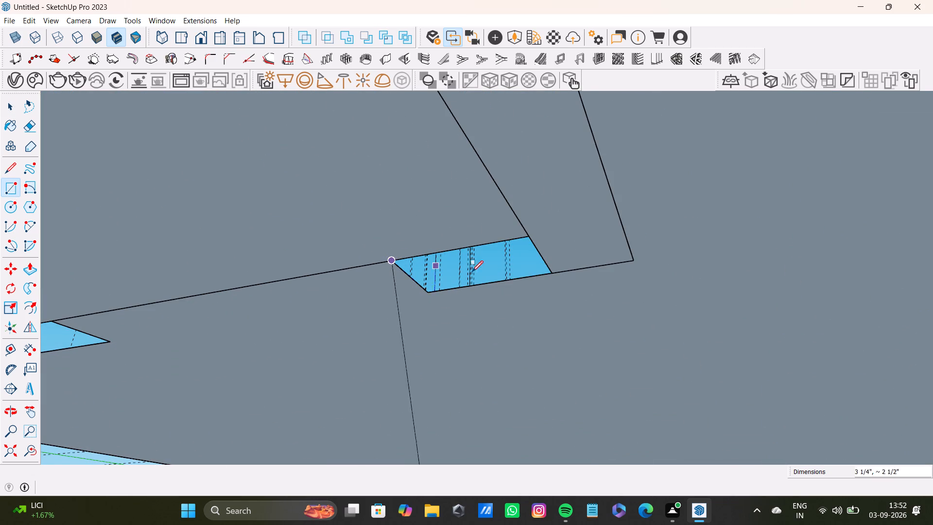
pyautogui.click(549, 274)
# Draw a rectangle filling the remaining wall gap between the corner room and its neighbour, starting at the plan's outer edge.
pyautogui.scroll(-13, 435, 287)
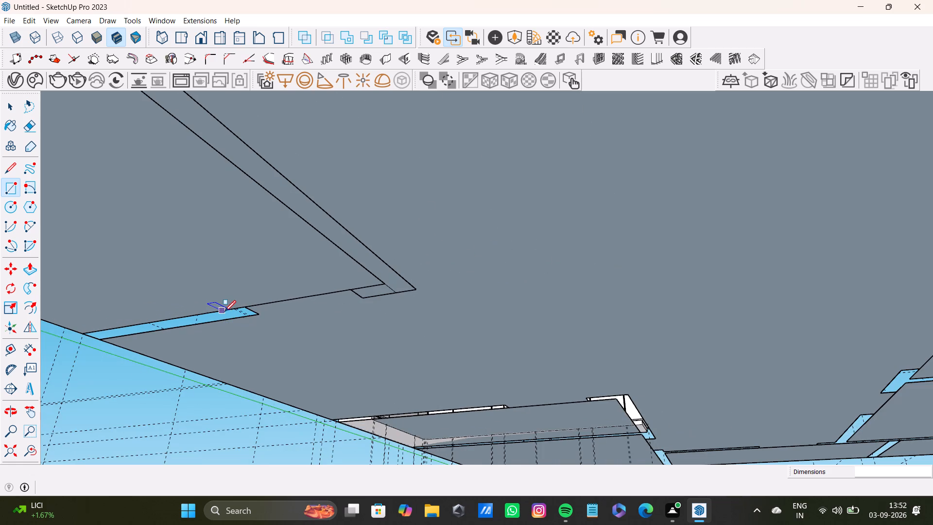
pyautogui.keyDown('shift'); pyautogui.moveTo(272, 279); pyautogui.dragTo(374, 255, button='middle'); pyautogui.keyUp('shift')
pyautogui.scroll(10, 144, 308)
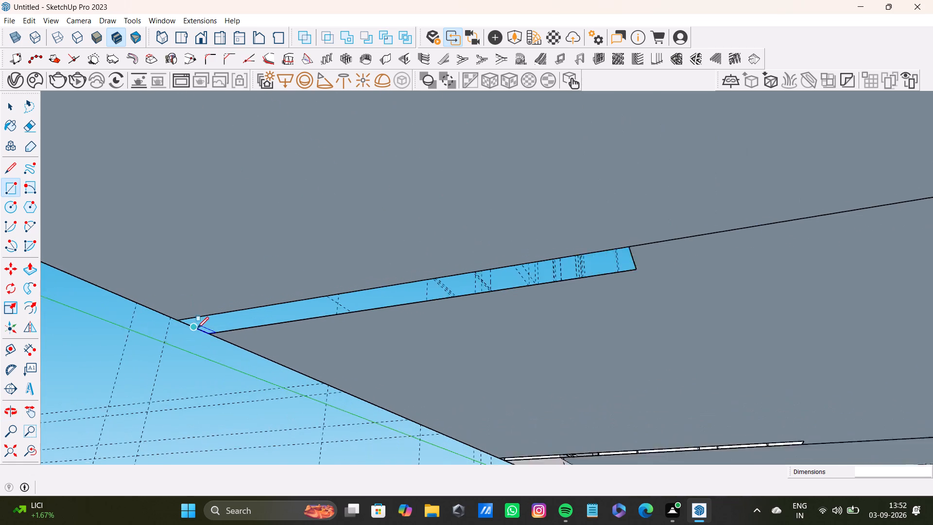
pyautogui.scroll(2, 197, 328)
pyautogui.click(173, 318)
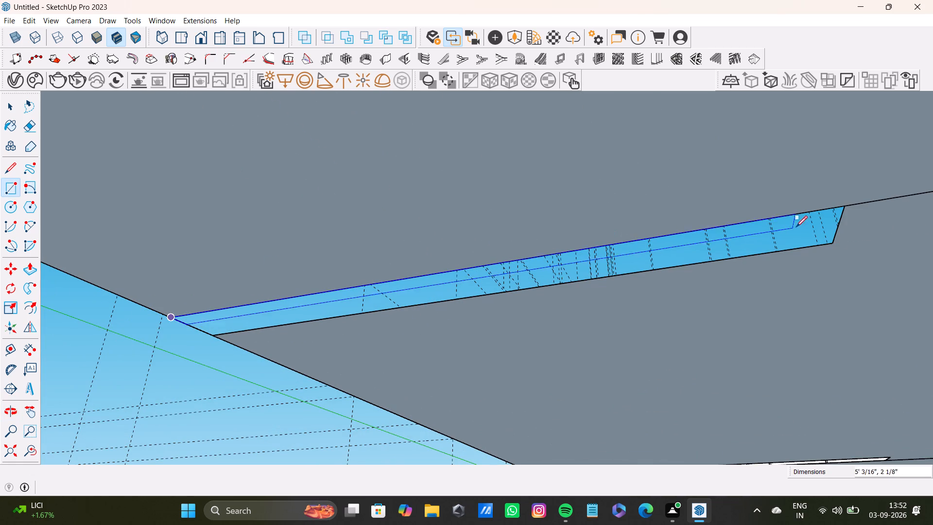
pyautogui.click(834, 242)
pyautogui.scroll(-9, 407, 176)
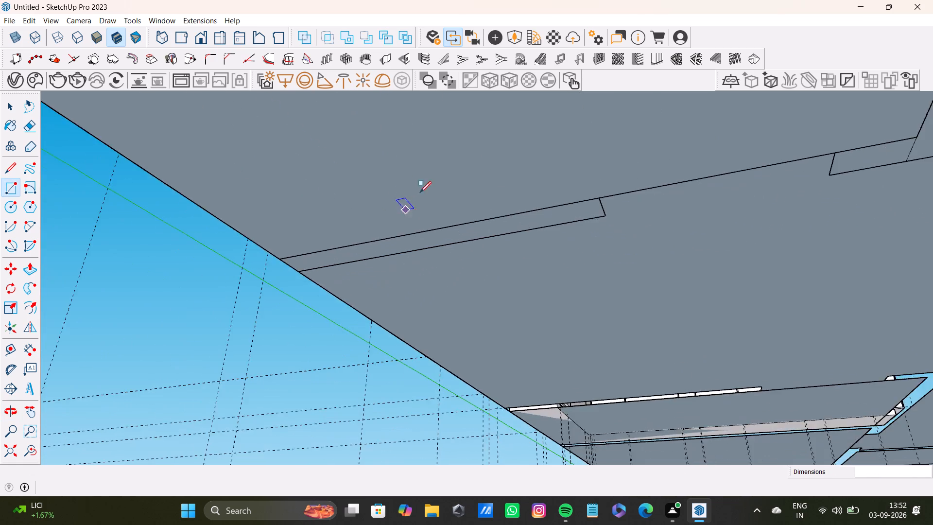
pyautogui.moveTo(433, 162); pyautogui.dragTo(403, 405, button='middle')
pyautogui.scroll(-9, 410, 349)
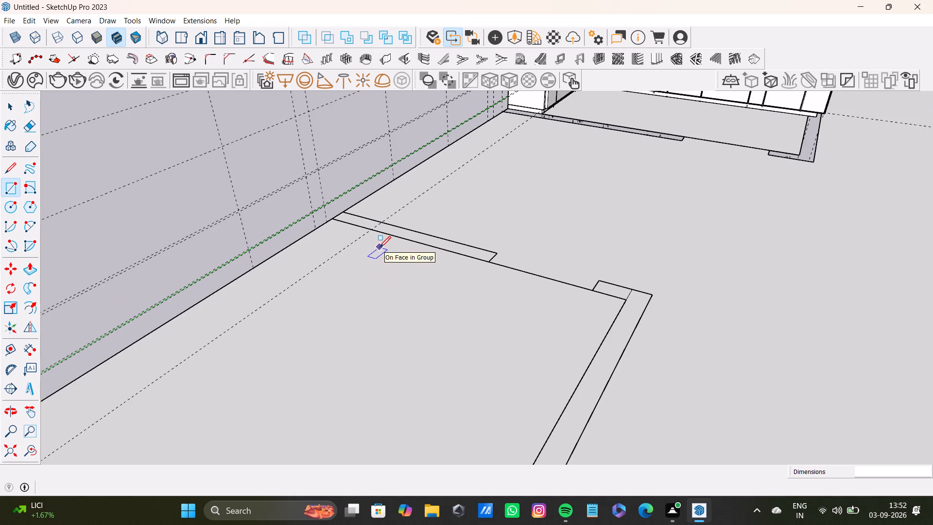
pyautogui.press('space')
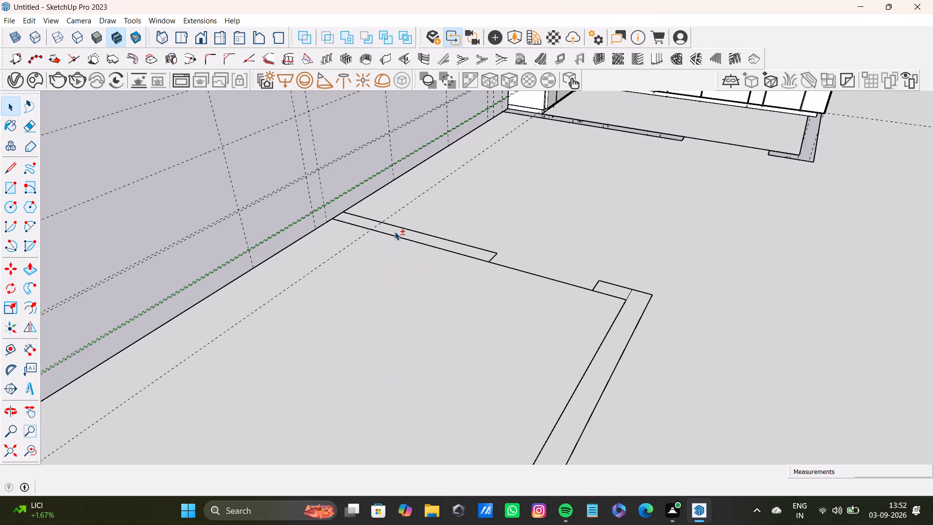
# Draw a rectangle about 8' by 6" filling the wall gap beneath the cabinet run, starting at the plan's outer edge.
pyautogui.keyDown('shift'); pyautogui.moveTo(400, 219); pyautogui.dragTo(201, 403, button='middle'); pyautogui.keyUp('shift')
pyautogui.scroll(9, 382, 286)
pyautogui.moveTo(321, 411); pyautogui.dragTo(458, 187, button='middle')
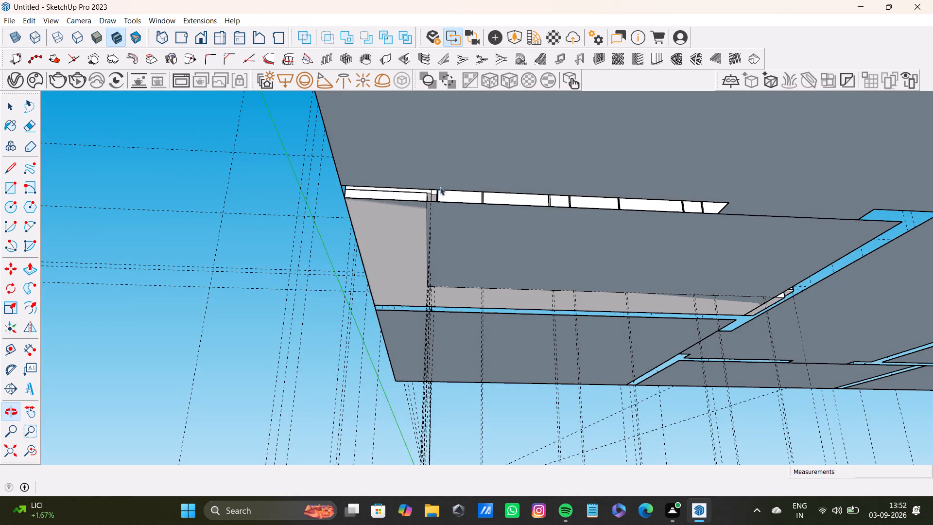
pyautogui.click(10, 192)
pyautogui.scroll(8, 363, 194)
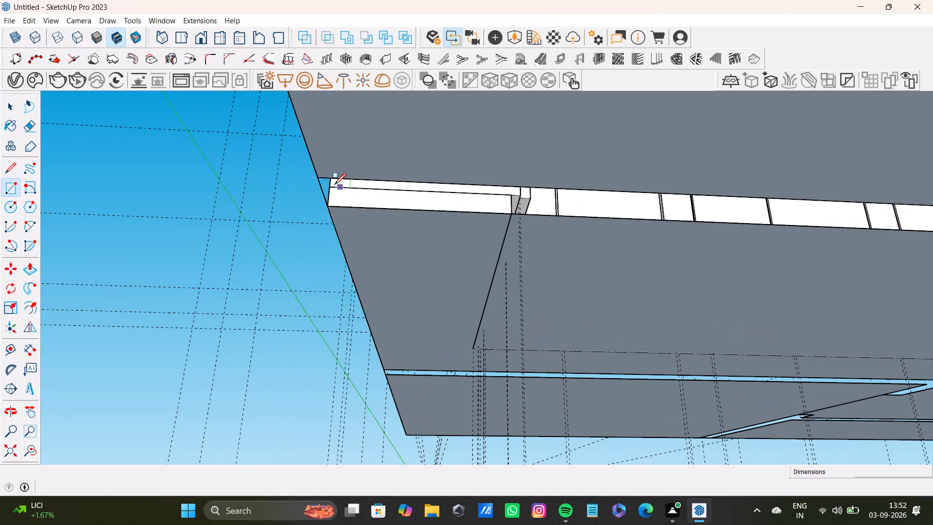
pyautogui.click(316, 178)
pyautogui.scroll(-3, 492, 224)
pyautogui.keyDown('shift'); pyautogui.moveTo(514, 217); pyautogui.dragTo(489, 215, button='middle'); pyautogui.keyUp('shift')
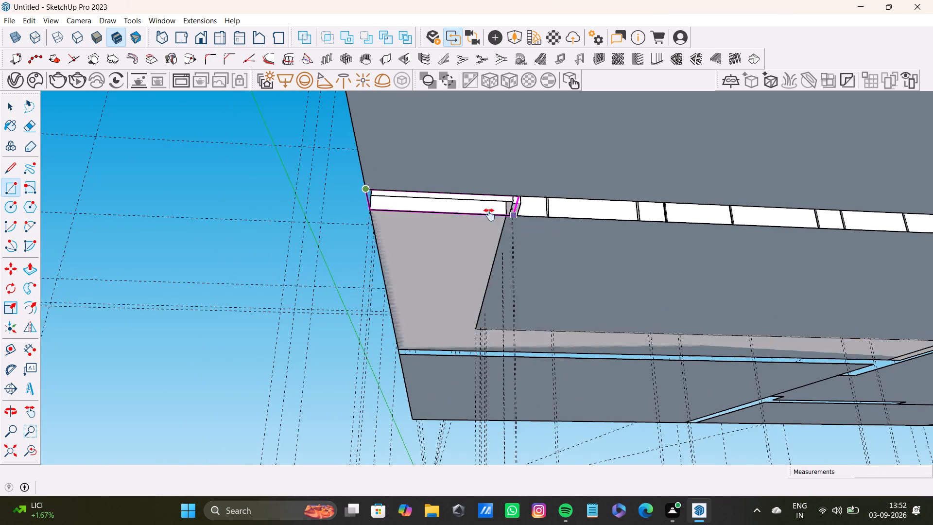
pyautogui.keyDown('shift'); pyautogui.moveTo(489, 215); pyautogui.dragTo(339, 218, button='middle'); pyautogui.keyUp('shift')
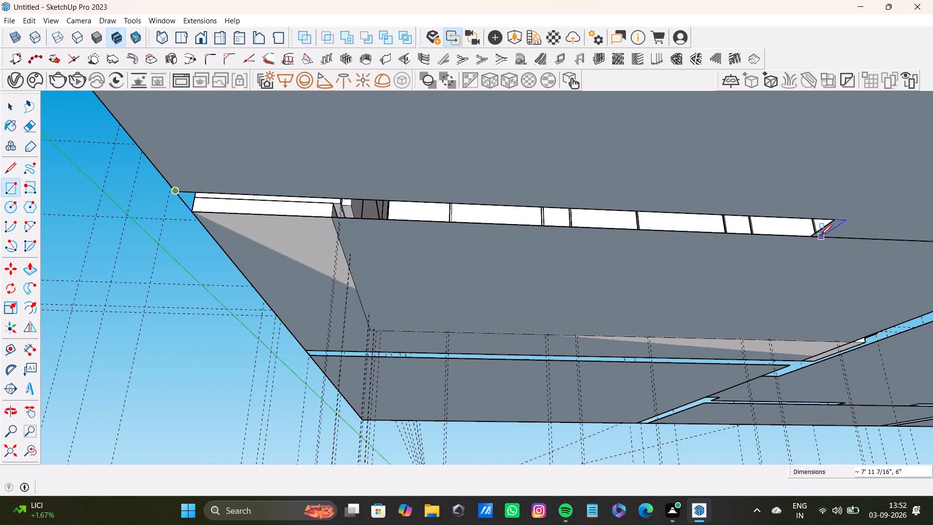
pyautogui.click(815, 237)
# Draw a rectangle about 12' long filling the long wall gap on the other side of the cabinet room.
pyautogui.scroll(-4, 664, 243)
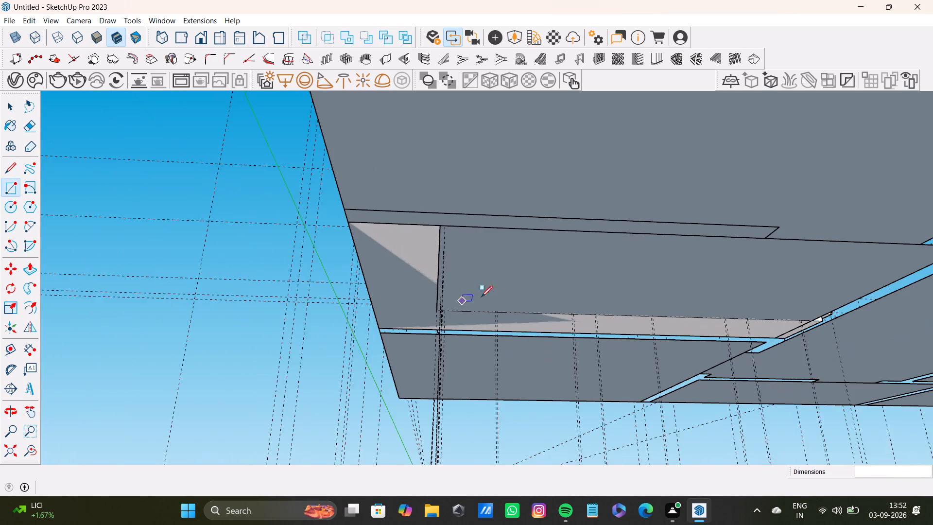
pyautogui.scroll(5, 486, 291)
pyautogui.keyDown('shift'); pyautogui.moveTo(473, 302); pyautogui.dragTo(420, 204, button='middle'); pyautogui.keyUp('shift')
pyautogui.scroll(4, 310, 276)
pyautogui.moveTo(349, 272); pyautogui.dragTo(346, 232, button='middle')
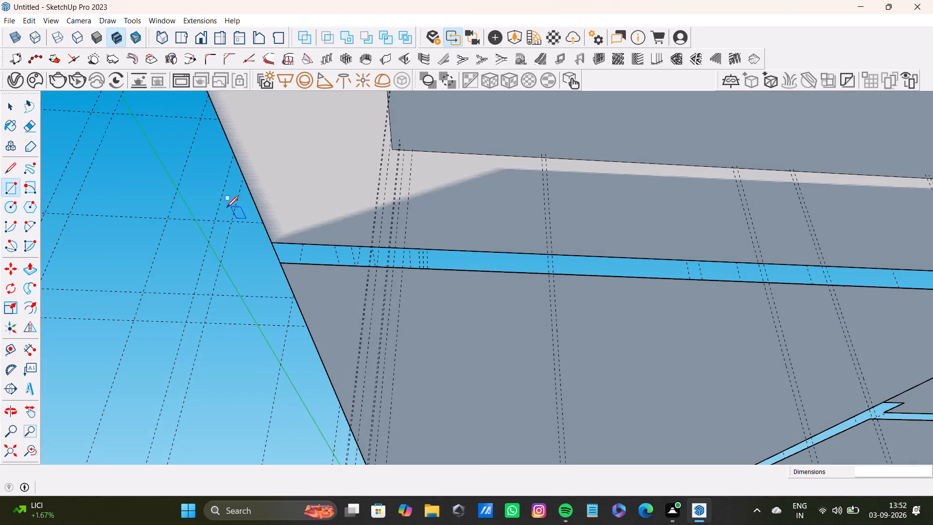
pyautogui.scroll(4, 271, 262)
pyautogui.click(273, 235)
pyautogui.scroll(-3, 410, 263)
pyautogui.keyDown('shift'); pyautogui.moveTo(511, 268); pyautogui.dragTo(472, 257, button='middle'); pyautogui.keyUp('shift')
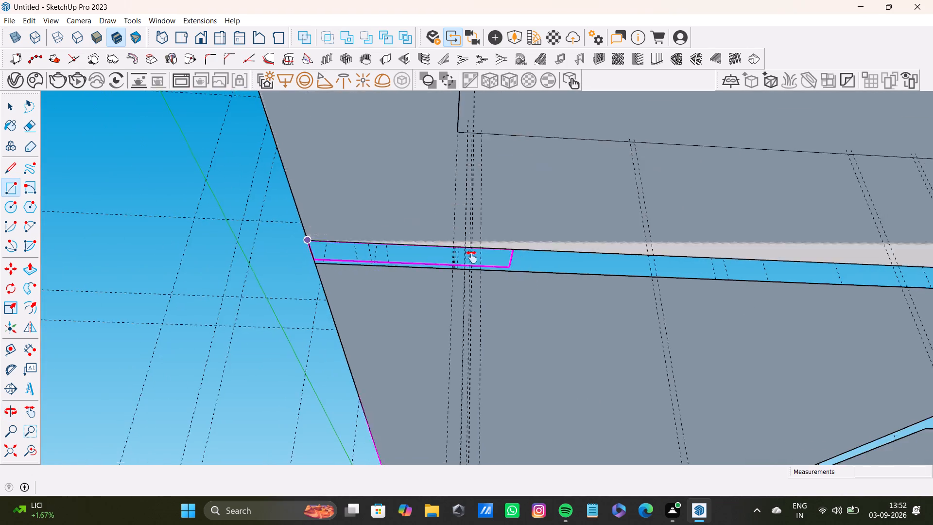
pyautogui.keyDown('shift'); pyautogui.moveTo(472, 257); pyautogui.dragTo(312, 237, button='middle'); pyautogui.keyUp('shift')
pyautogui.scroll(-3, 714, 277)
pyautogui.moveTo(723, 284); pyautogui.dragTo(514, 246, button='middle')
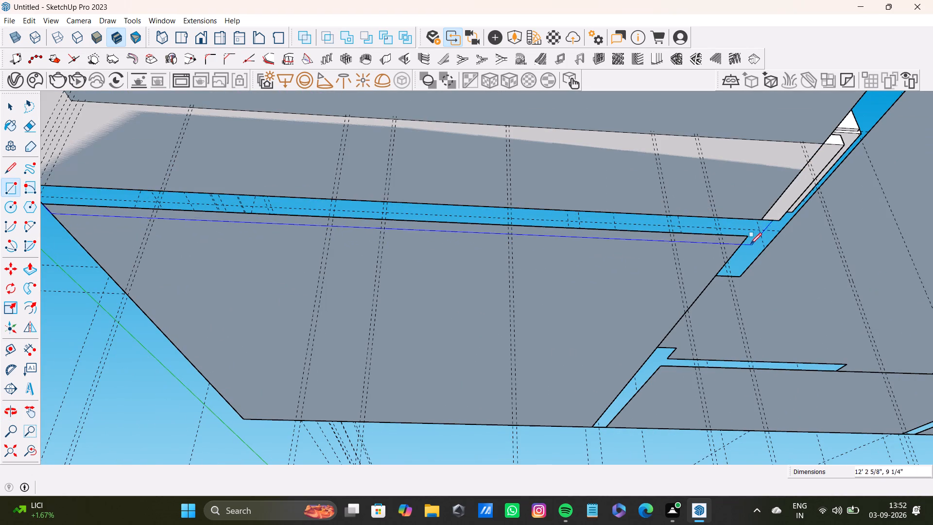
pyautogui.click(748, 239)
# Draw a rectangle about 1' 6" by 6" filling the short wall stub gap at the cabinet room's inner corner.
pyautogui.scroll(-8, 722, 247)
pyautogui.keyDown('shift'); pyautogui.moveTo(716, 247); pyautogui.dragTo(583, 244, button='middle'); pyautogui.keyUp('shift')
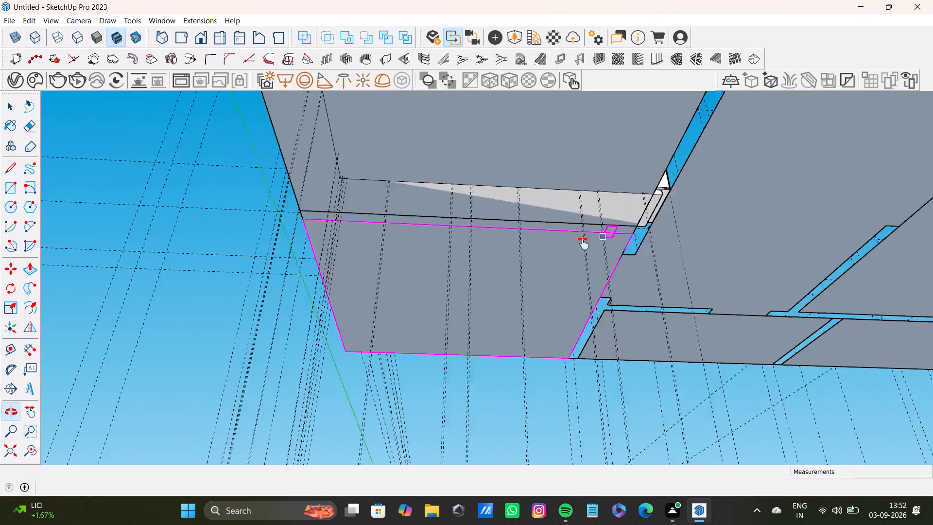
pyautogui.keyDown('shift'); pyautogui.moveTo(583, 244); pyautogui.dragTo(567, 247, button='middle'); pyautogui.keyUp('shift')
pyautogui.scroll(-4, 570, 200)
pyautogui.moveTo(570, 187); pyautogui.dragTo(519, 208, button='middle')
pyautogui.scroll(8, 532, 141)
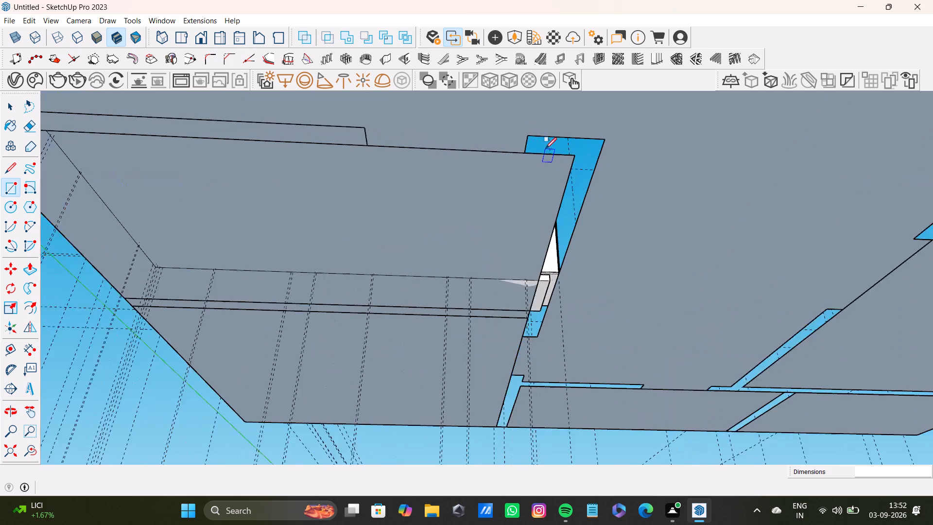
pyautogui.scroll(3, 521, 139)
pyautogui.click(528, 134)
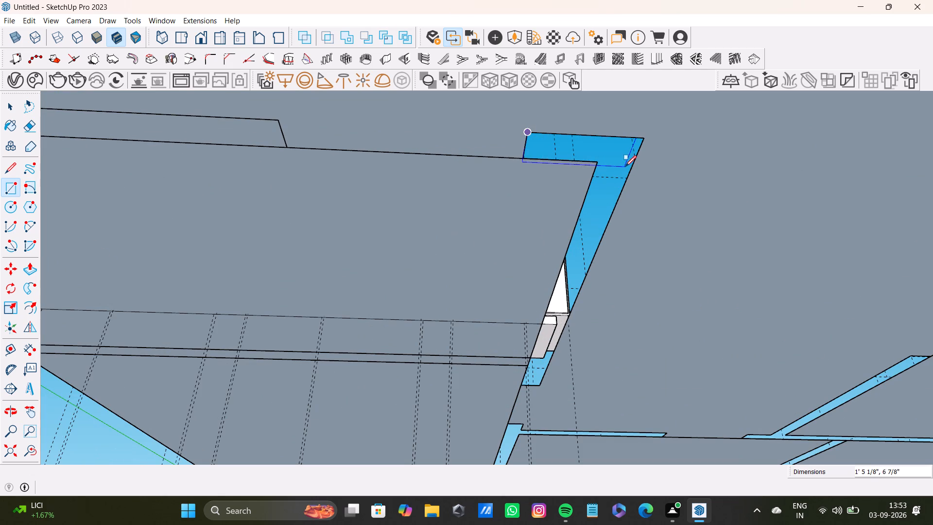
pyautogui.click(633, 163)
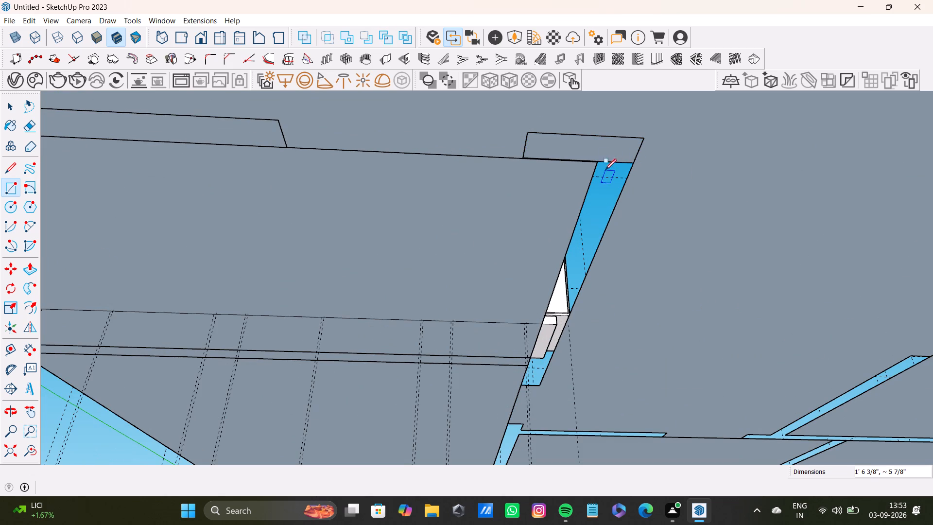
# Draw a rectangle filling the cabinet room's inner wall gap, from the filled corner stub to the stub end past the long wall.
pyautogui.click(596, 163)
pyautogui.scroll(-2, 522, 349)
pyautogui.keyDown('shift'); pyautogui.moveTo(530, 358); pyautogui.dragTo(525, 298, button='middle'); pyautogui.keyUp('shift')
pyautogui.scroll(4, 525, 310)
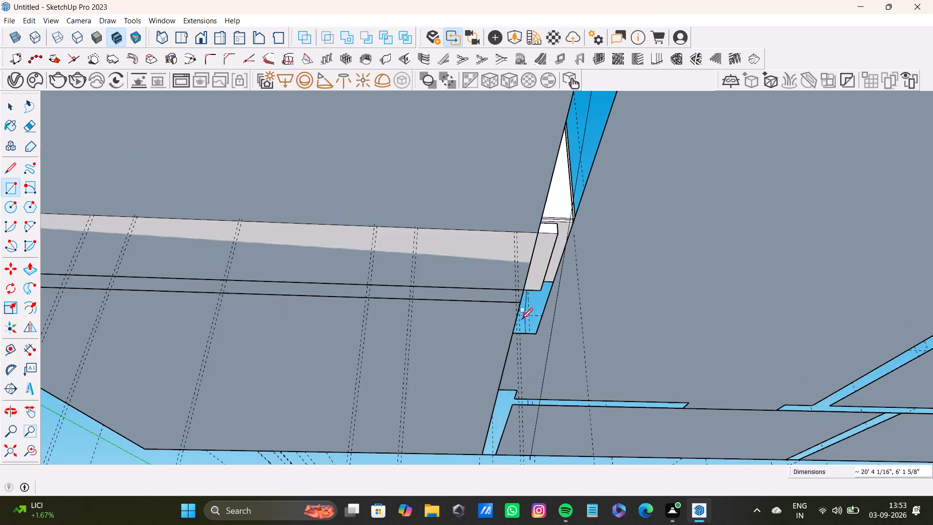
pyautogui.scroll(3, 521, 319)
pyautogui.click(541, 337)
# Draw a 6" wide rectangle filling the adjacent room's inner wall gap, from its stub end to the plan's outer edge.
pyautogui.scroll(-5, 513, 315)
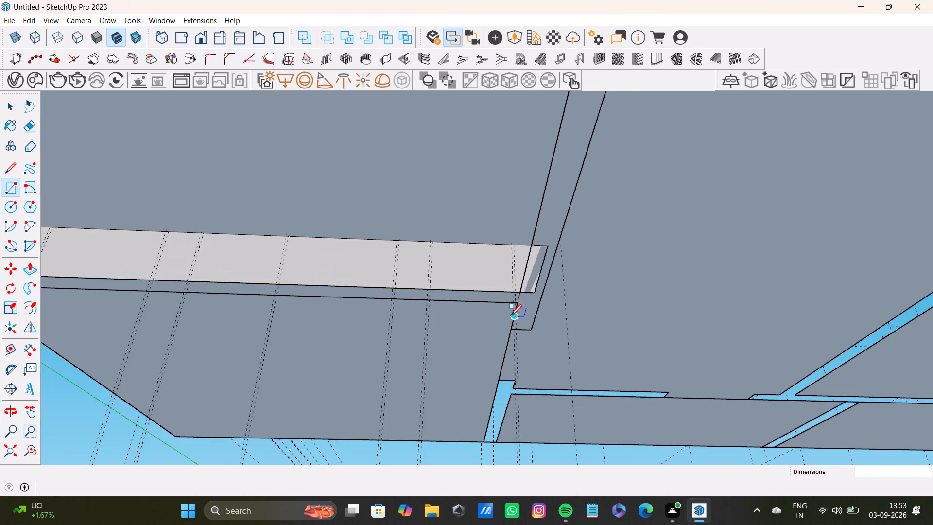
pyautogui.scroll(4, 516, 401)
pyautogui.keyDown('shift'); pyautogui.moveTo(515, 382); pyautogui.dragTo(497, 279, button='middle'); pyautogui.keyUp('shift')
pyautogui.scroll(9, 475, 281)
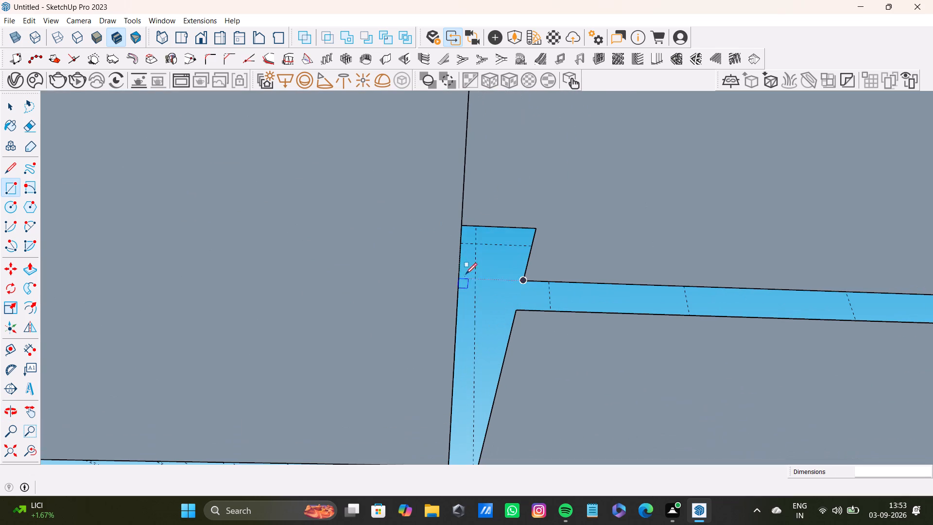
pyautogui.click(459, 227)
pyautogui.scroll(-3, 510, 319)
pyautogui.moveTo(509, 334); pyautogui.dragTo(504, 254, button='middle')
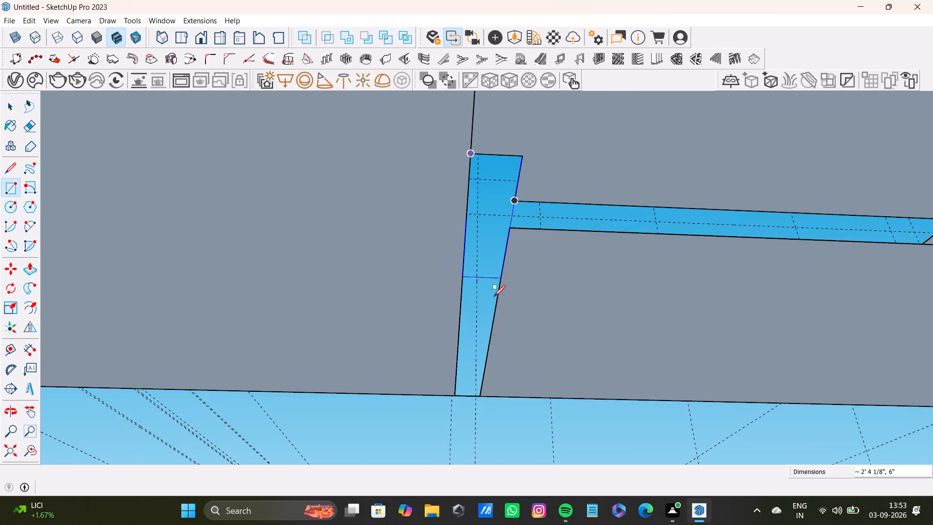
pyautogui.click(485, 393)
# Draw a 6" wide rectangle filling the short wall gap that branches off that newly filled inner wall.
pyautogui.scroll(-5, 486, 347)
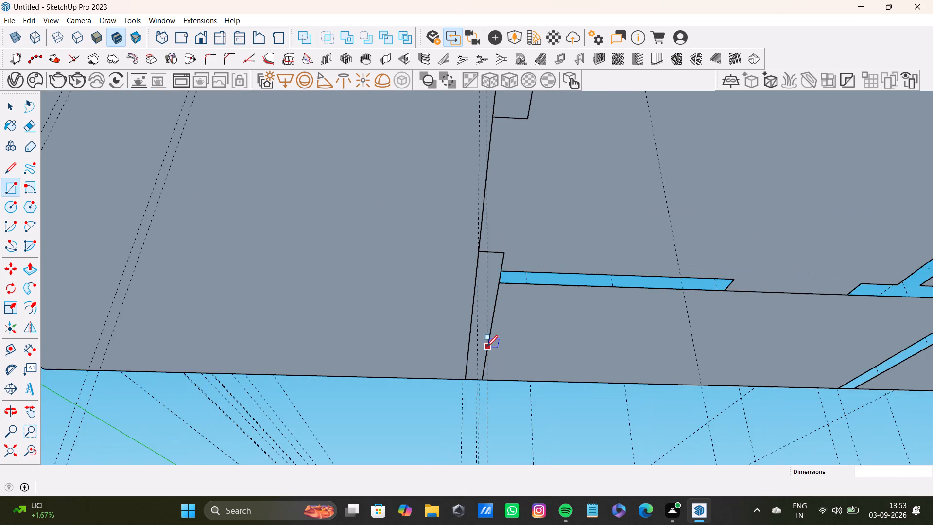
pyautogui.keyDown('shift'); pyautogui.moveTo(511, 321); pyautogui.dragTo(383, 321, button='middle'); pyautogui.keyUp('shift')
pyautogui.scroll(9, 363, 269)
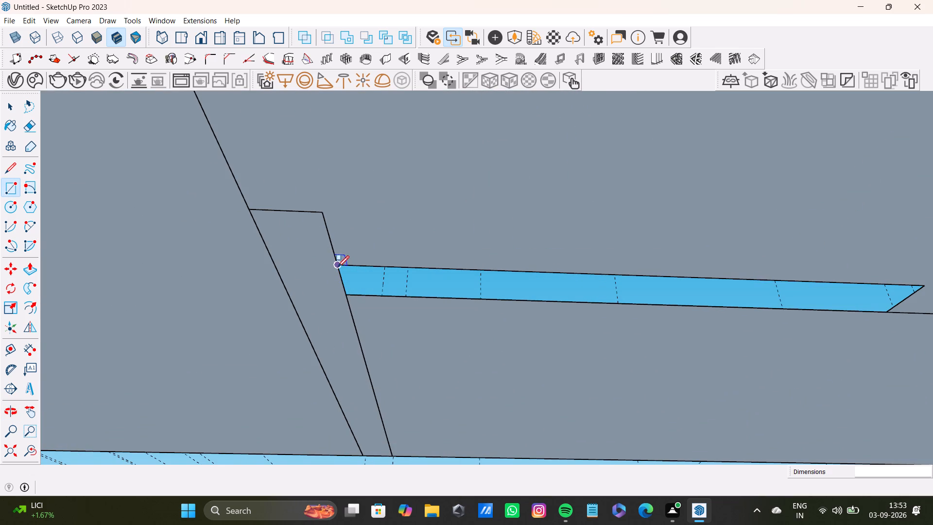
pyautogui.click(338, 267)
pyautogui.scroll(-2, 574, 291)
pyautogui.moveTo(601, 297); pyautogui.dragTo(483, 296, button='middle')
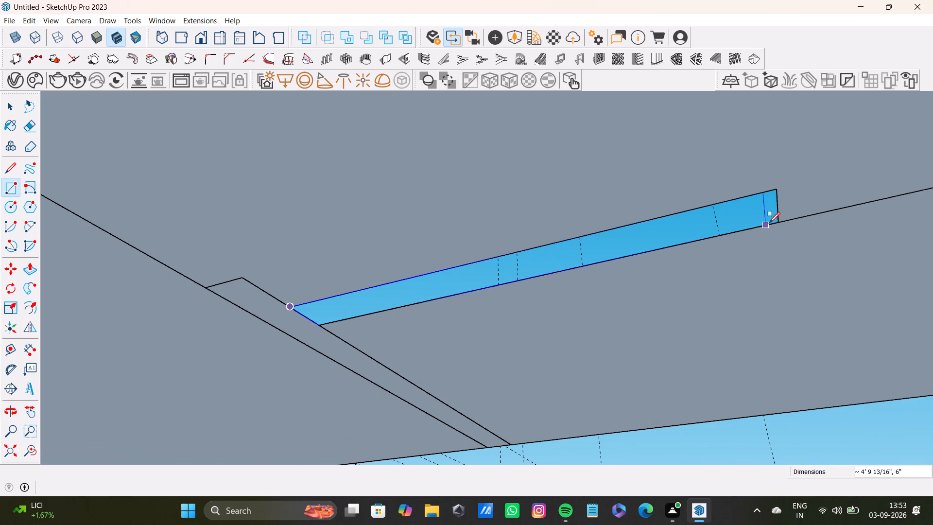
pyautogui.click(777, 220)
pyautogui.scroll(-8, 623, 242)
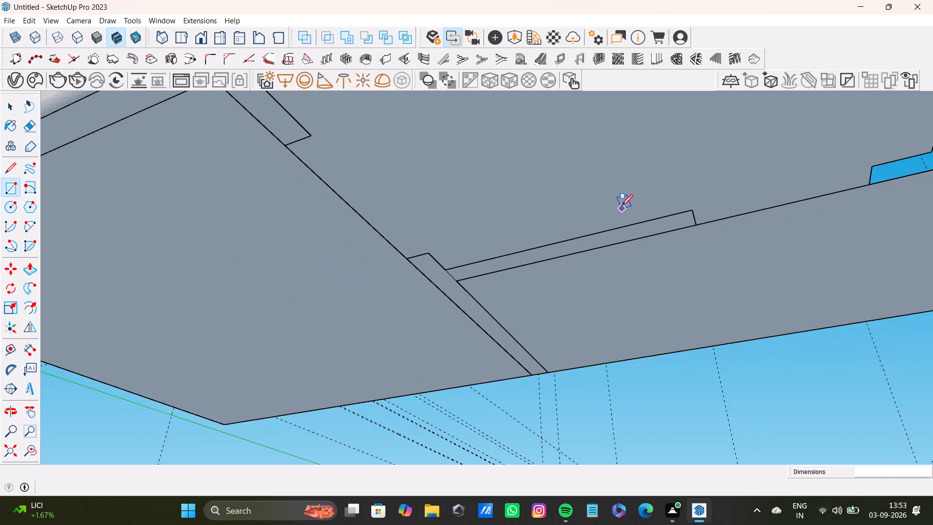
pyautogui.moveTo(622, 202); pyautogui.dragTo(647, 458, button='middle')
pyautogui.scroll(-10, 483, 344)
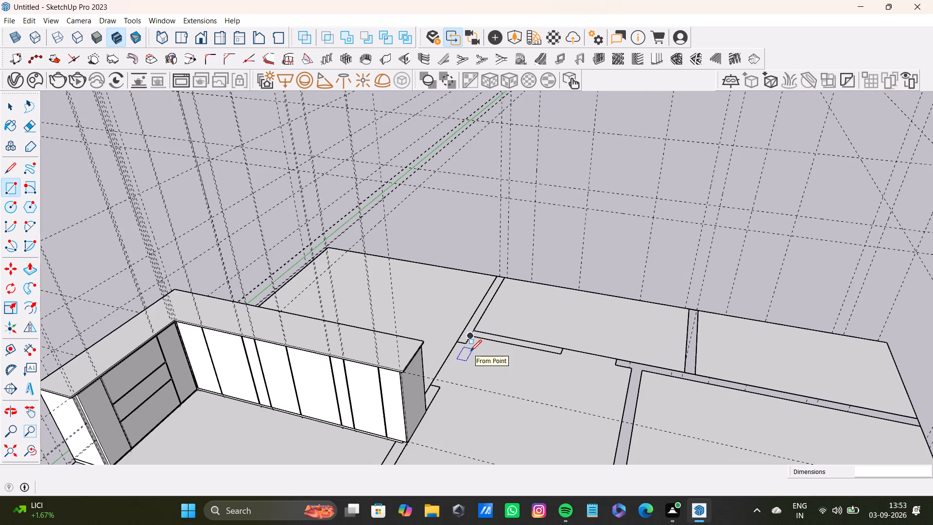
pyautogui.press('space')
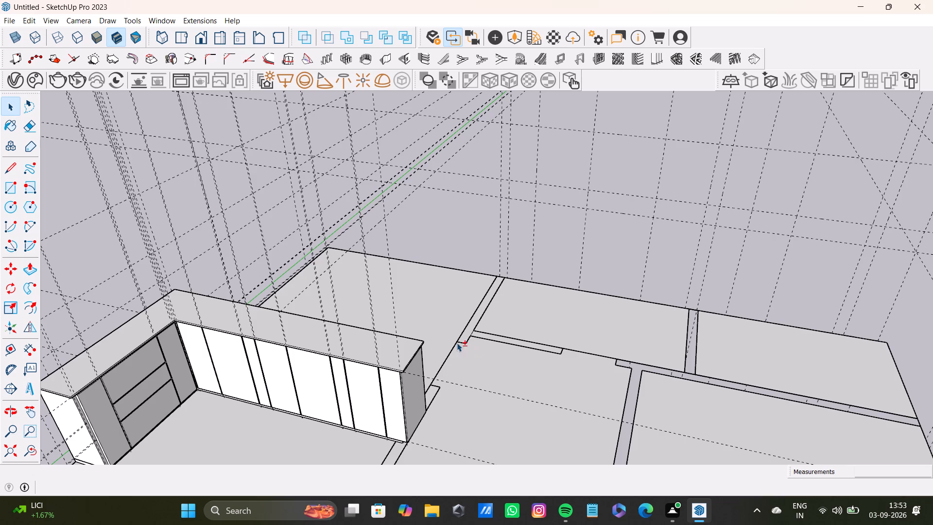
# Draw a rectangle about 7' 5" long filling the partition wall gap that meets the long wall gap of the far rooms.
pyautogui.moveTo(541, 347); pyautogui.dragTo(380, 325, button='middle')
pyautogui.scroll(4, 400, 337)
pyautogui.moveTo(473, 383); pyautogui.dragTo(476, 331, button='middle')
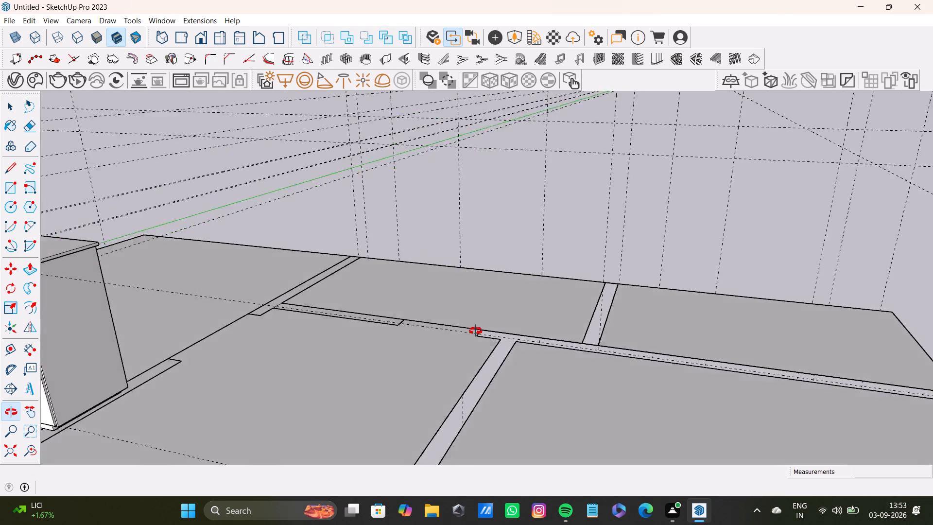
pyautogui.moveTo(476, 331); pyautogui.dragTo(480, 191, button='middle')
pyautogui.keyDown('shift'); pyautogui.moveTo(447, 233); pyautogui.dragTo(371, 237, button='middle'); pyautogui.keyUp('shift')
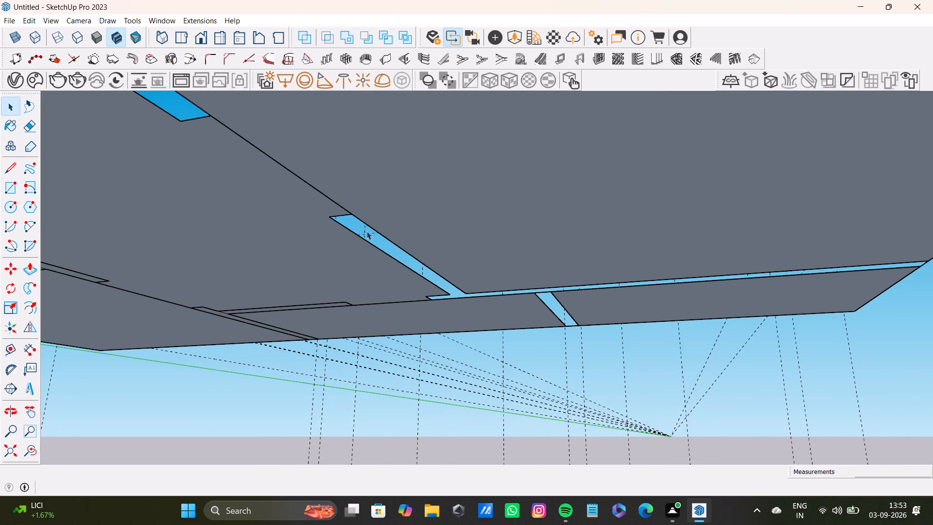
pyautogui.moveTo(371, 220); pyautogui.dragTo(381, 172, button='middle')
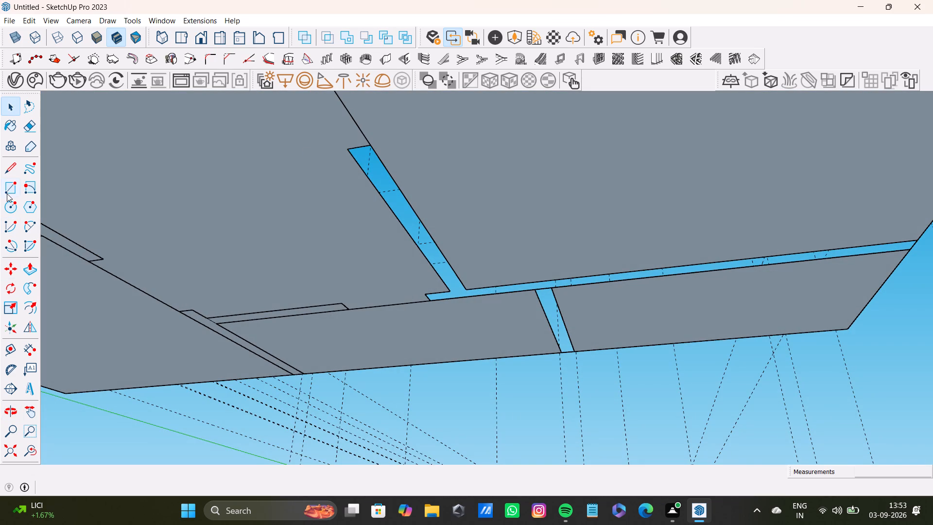
pyautogui.click(7, 188)
pyautogui.scroll(3, 274, 157)
pyautogui.keyDown('shift'); pyautogui.moveTo(352, 162); pyautogui.dragTo(353, 225, button='middle'); pyautogui.keyUp('shift')
pyautogui.moveTo(433, 270); pyautogui.dragTo(445, 240, button='middle')
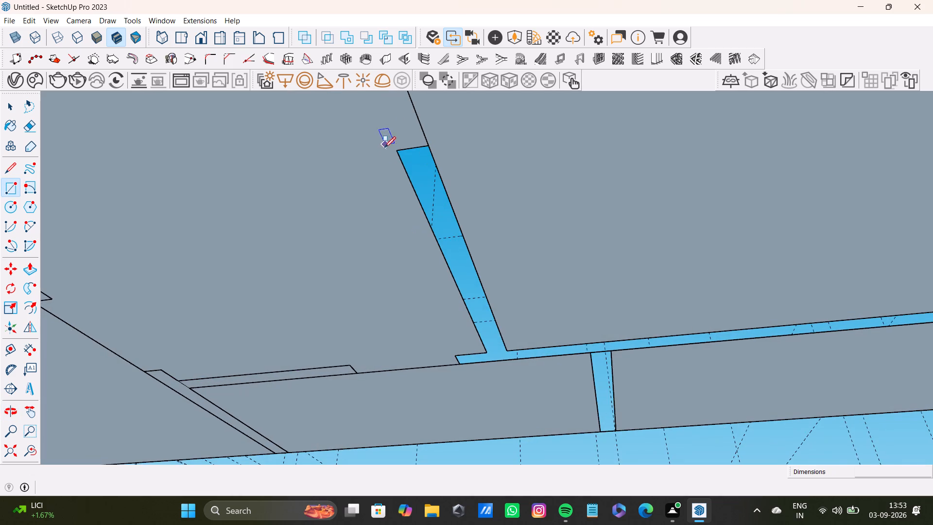
pyautogui.scroll(3, 388, 159)
pyautogui.click(400, 148)
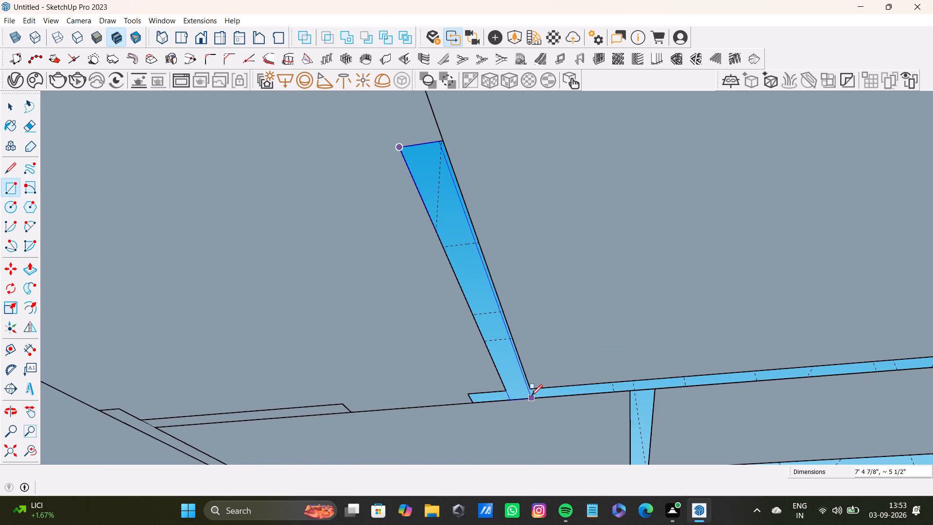
pyautogui.click(534, 396)
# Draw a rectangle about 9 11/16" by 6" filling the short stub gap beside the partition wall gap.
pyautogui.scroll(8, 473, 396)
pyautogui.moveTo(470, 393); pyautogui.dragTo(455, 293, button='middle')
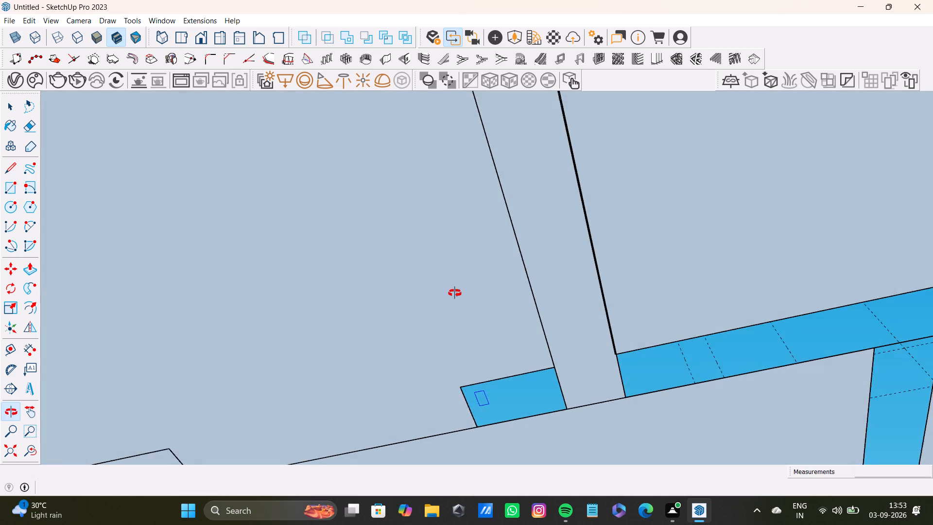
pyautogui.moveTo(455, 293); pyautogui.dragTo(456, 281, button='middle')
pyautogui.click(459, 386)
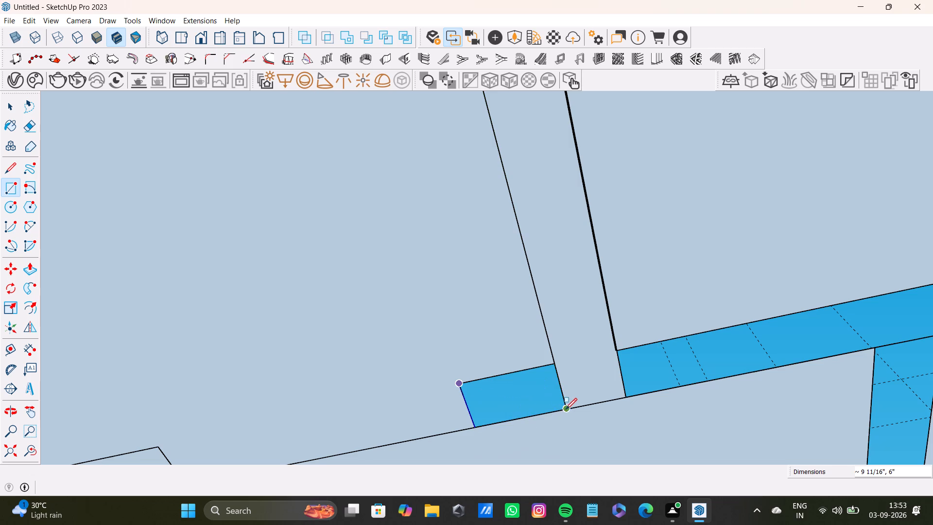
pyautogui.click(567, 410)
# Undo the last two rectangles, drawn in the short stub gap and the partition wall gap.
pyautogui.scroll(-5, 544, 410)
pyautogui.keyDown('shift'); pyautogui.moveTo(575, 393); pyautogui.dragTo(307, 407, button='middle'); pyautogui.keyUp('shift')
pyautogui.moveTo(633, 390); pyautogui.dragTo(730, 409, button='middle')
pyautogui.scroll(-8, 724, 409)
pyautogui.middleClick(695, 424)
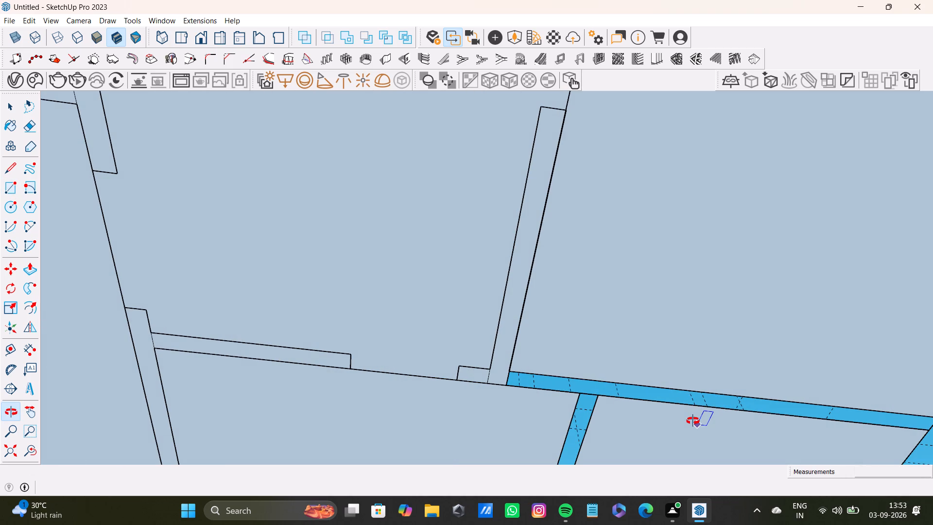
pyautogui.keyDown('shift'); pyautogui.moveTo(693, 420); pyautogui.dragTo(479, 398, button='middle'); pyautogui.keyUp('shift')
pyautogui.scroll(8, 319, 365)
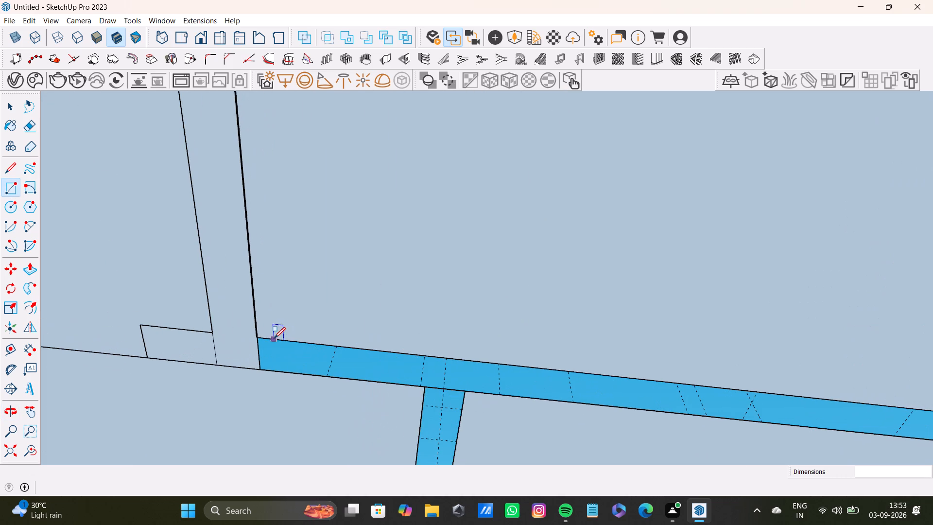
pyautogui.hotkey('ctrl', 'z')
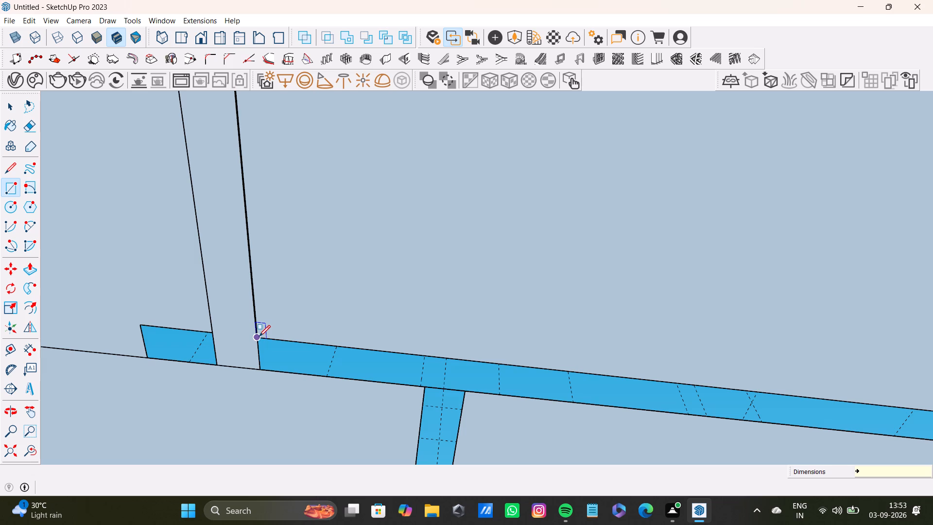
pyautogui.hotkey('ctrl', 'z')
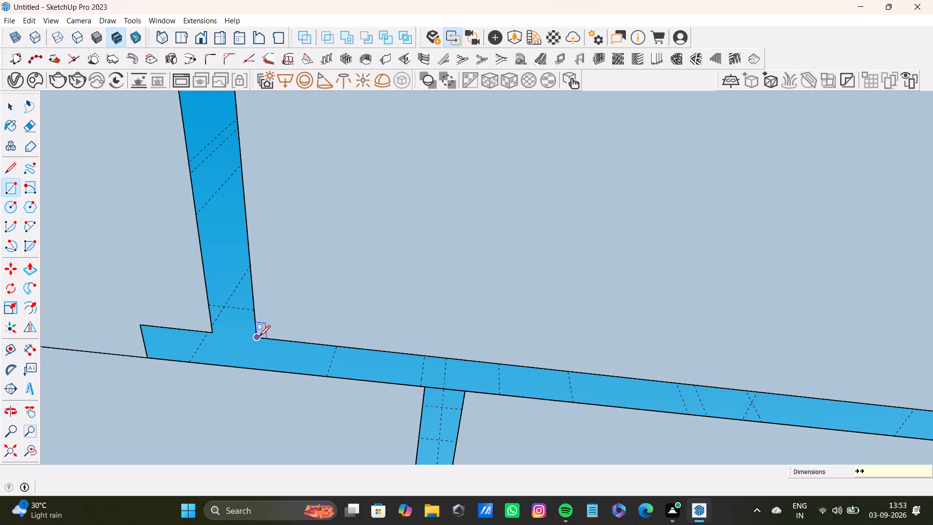
# On the plan's top side, draw a rectangle filling the short wall gap between the two far rooms, up to the long wall gap.
pyautogui.scroll(-3, 280, 302)
pyautogui.keyDown('shift'); pyautogui.moveTo(336, 168); pyautogui.dragTo(344, 239, button='middle'); pyautogui.keyUp('shift')
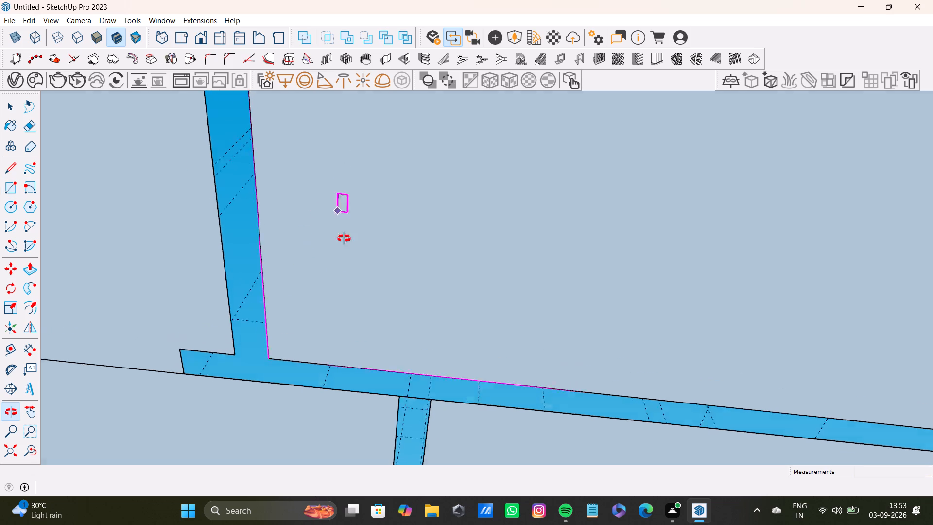
pyautogui.keyDown('shift'); pyautogui.moveTo(344, 239); pyautogui.dragTo(337, 469, button='middle'); pyautogui.keyUp('shift')
pyautogui.scroll(-5, 337, 465)
pyautogui.keyDown('shift'); pyautogui.moveTo(310, 363); pyautogui.dragTo(406, 323, button='middle'); pyautogui.keyUp('shift')
pyautogui.scroll(3, 333, 314)
pyautogui.moveTo(350, 307); pyautogui.dragTo(353, 422, button='middle')
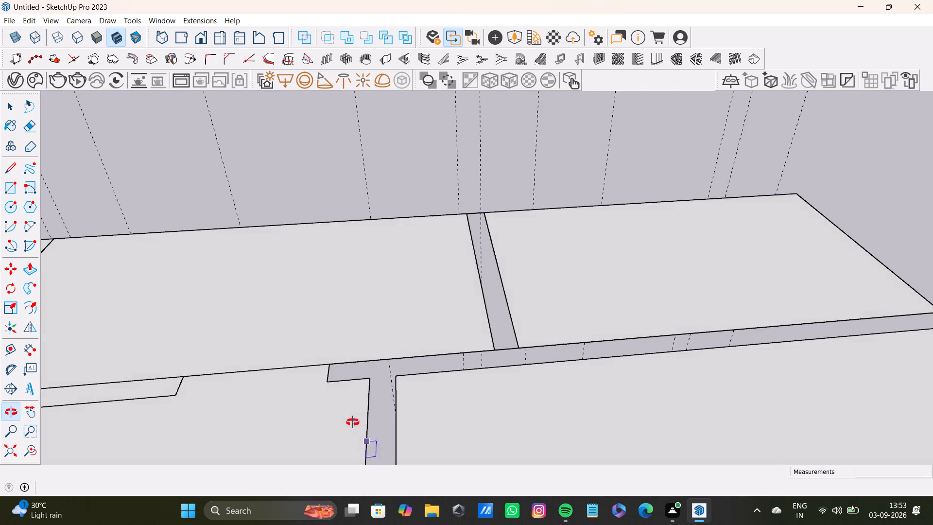
pyautogui.moveTo(353, 422); pyautogui.dragTo(353, 428, button='middle')
pyautogui.scroll(-8, 355, 374)
pyautogui.scroll(13, 454, 290)
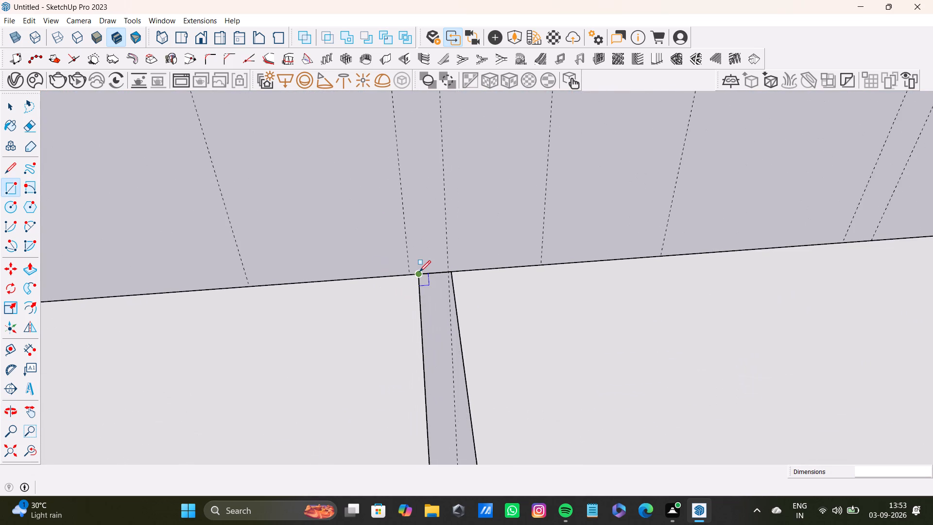
pyautogui.scroll(2, 419, 272)
pyautogui.click(418, 276)
pyautogui.scroll(-5, 455, 373)
pyautogui.keyDown('shift'); pyautogui.moveTo(464, 384); pyautogui.dragTo(427, 273, button='middle'); pyautogui.keyUp('shift')
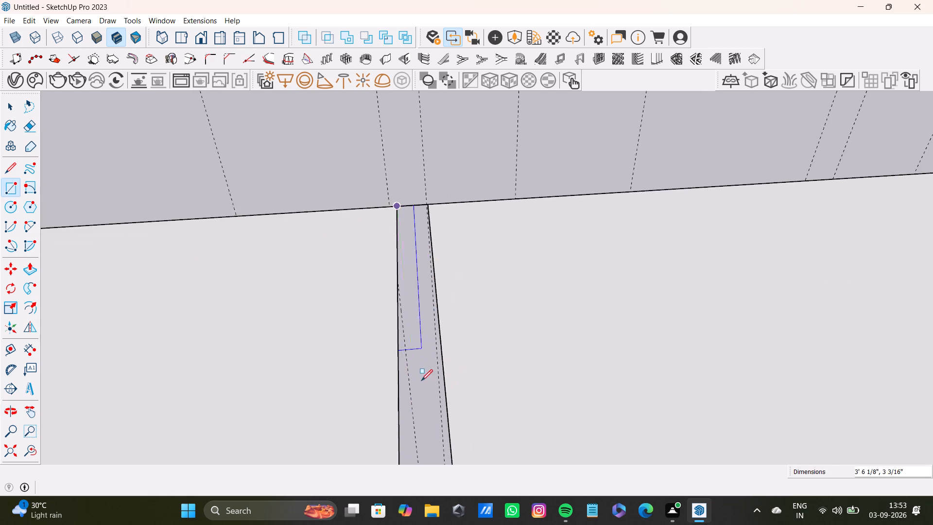
pyautogui.scroll(-3, 421, 387)
pyautogui.keyDown('shift'); pyautogui.moveTo(432, 398); pyautogui.dragTo(405, 277, button='middle'); pyautogui.keyUp('shift')
pyautogui.click(416, 357)
# Draw a 6" wide rectangle filling the long wall gap of the far rooms, from its stub end to the plan's outer edge.
pyautogui.scroll(-4, 368, 339)
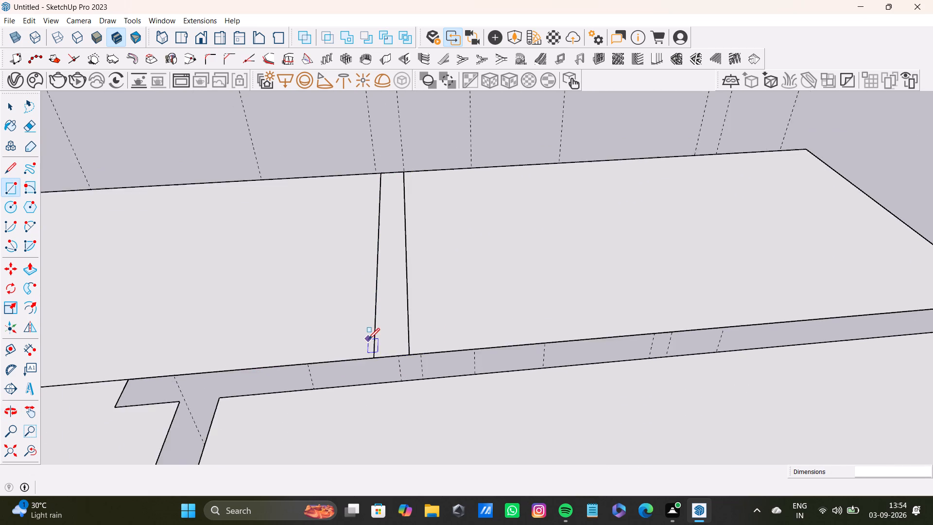
pyautogui.keyDown('shift'); pyautogui.moveTo(376, 336); pyautogui.dragTo(487, 338, button='middle'); pyautogui.keyUp('shift')
pyautogui.scroll(6, 195, 401)
pyautogui.scroll(3, 335, 368)
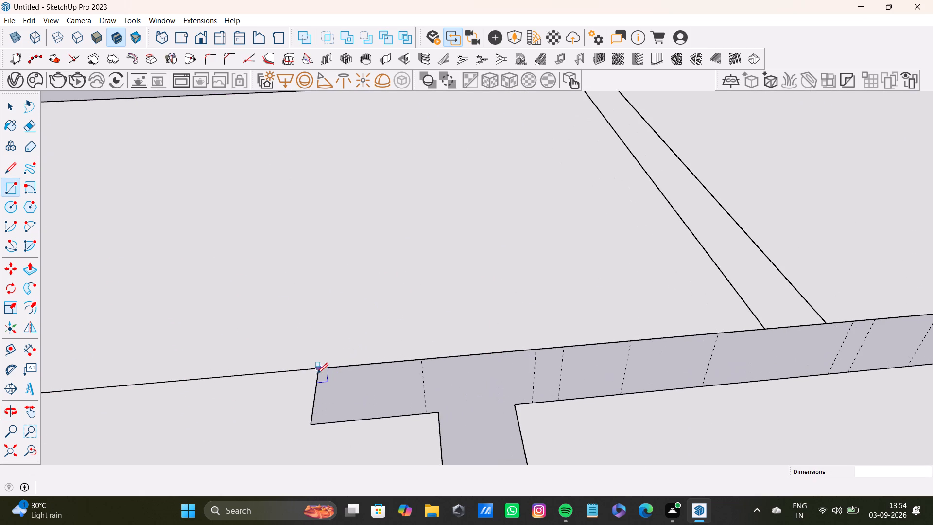
pyautogui.click(317, 369)
pyautogui.scroll(-2, 551, 404)
pyautogui.scroll(-3, 652, 387)
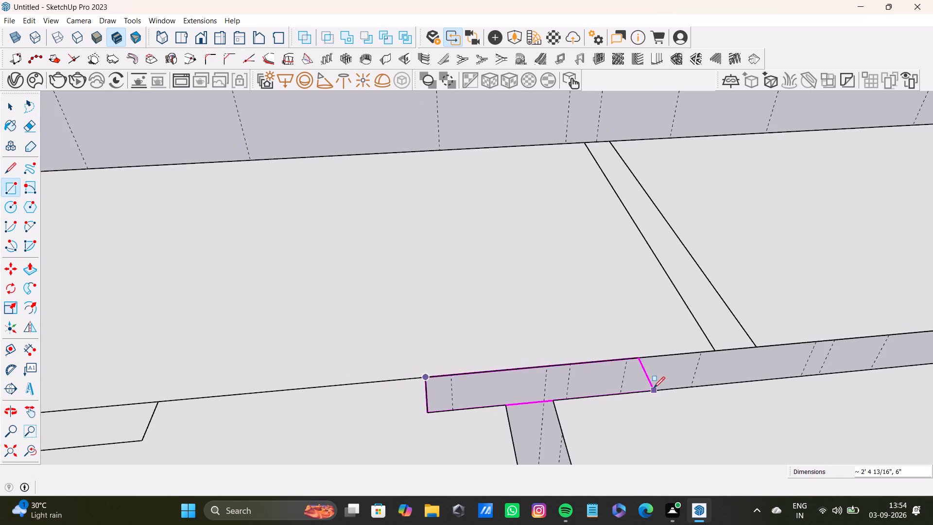
pyautogui.keyDown('shift'); pyautogui.moveTo(654, 388); pyautogui.dragTo(105, 361, button='middle'); pyautogui.keyUp('shift')
pyautogui.scroll(-6, 477, 345)
pyautogui.moveTo(522, 335); pyautogui.dragTo(366, 330, button='middle')
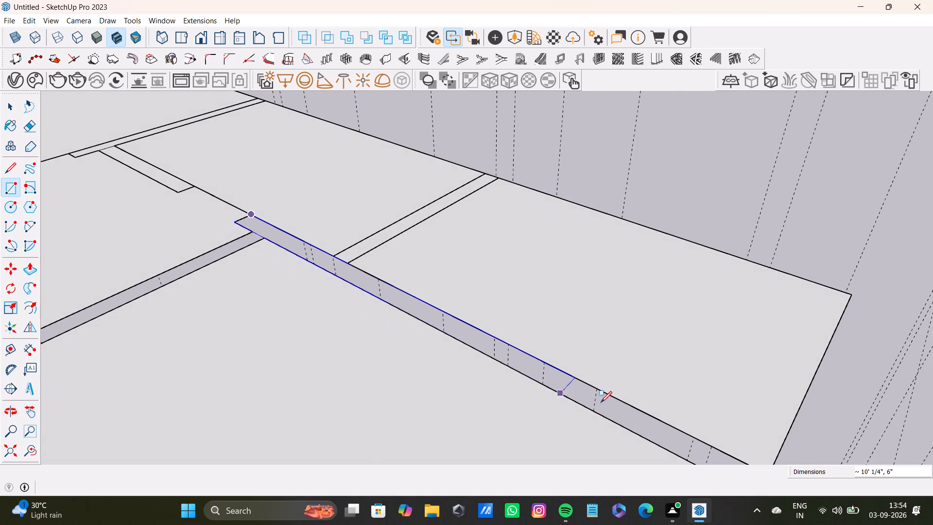
pyautogui.keyDown('shift'); pyautogui.moveTo(638, 436); pyautogui.dragTo(592, 329, button='middle'); pyautogui.keyUp('shift')
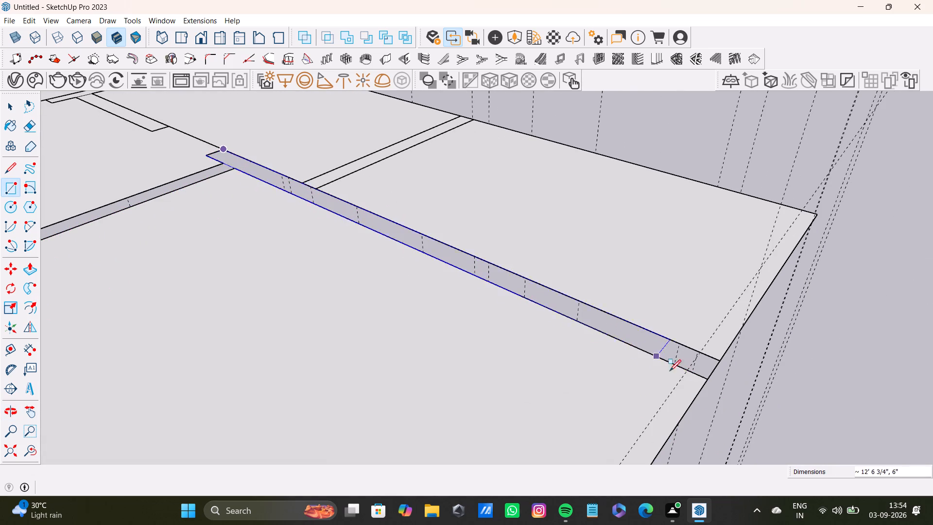
pyautogui.click(708, 381)
# Draw a rectangle filling the partition wall gap, from the filled long wall to the partition's free end.
pyautogui.scroll(-4, 314, 287)
pyautogui.moveTo(245, 263); pyautogui.dragTo(584, 338, button='middle')
pyautogui.scroll(-3, 516, 375)
pyautogui.moveTo(528, 409); pyautogui.dragTo(441, 276, button='middle')
pyautogui.moveTo(531, 377); pyautogui.dragTo(378, 379, button='middle')
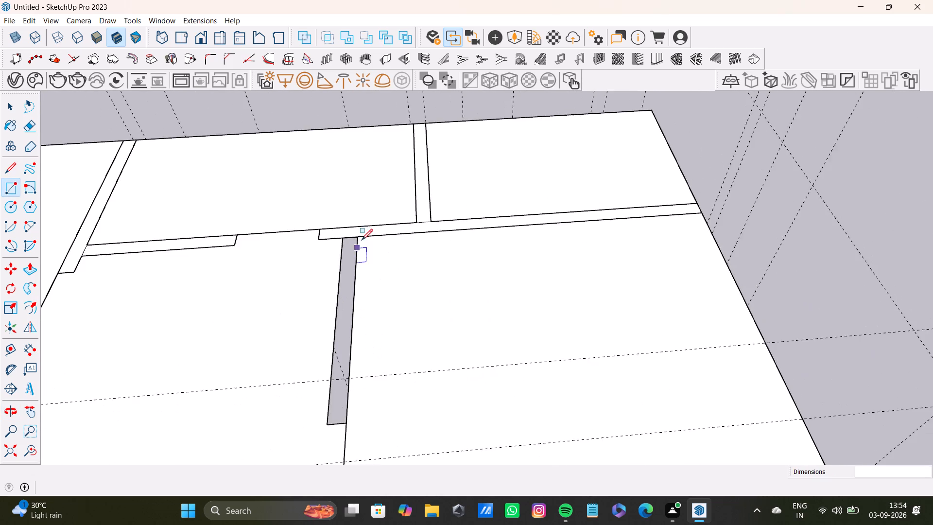
pyautogui.scroll(12, 362, 240)
pyautogui.click(330, 233)
pyautogui.scroll(-4, 392, 350)
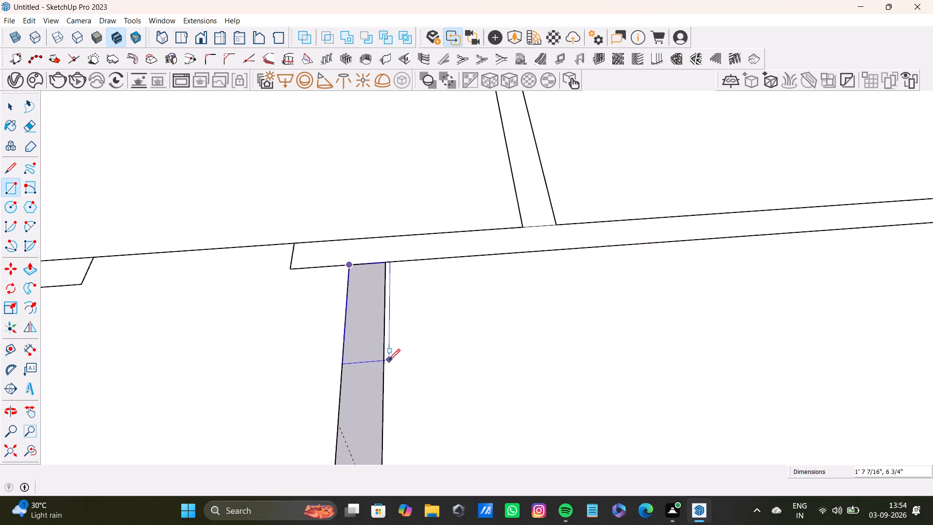
pyautogui.keyDown('shift'); pyautogui.moveTo(389, 360); pyautogui.dragTo(383, 216, button='middle'); pyautogui.keyUp('shift')
pyautogui.scroll(-3, 358, 450)
pyautogui.keyDown('shift'); pyautogui.moveTo(361, 449); pyautogui.dragTo(373, 319, button='middle'); pyautogui.keyUp('shift')
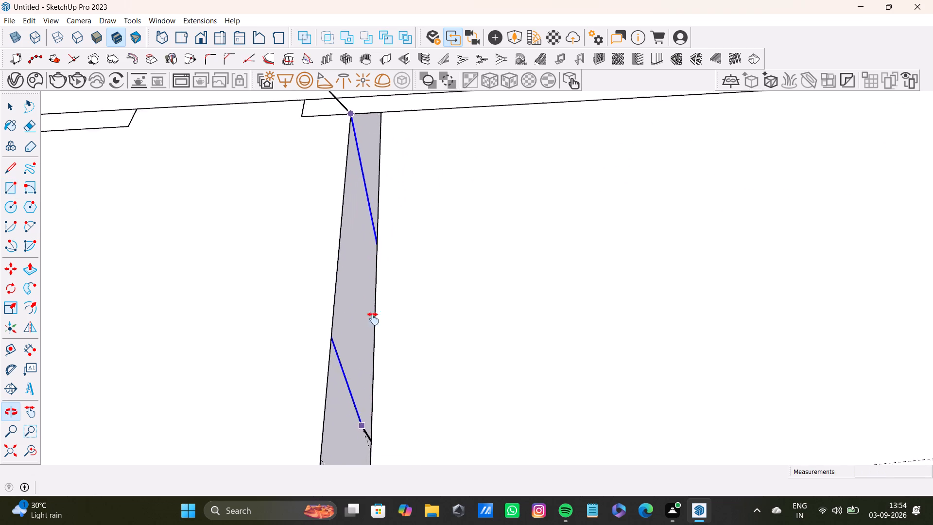
pyautogui.keyDown('shift'); pyautogui.moveTo(373, 319); pyautogui.dragTo(376, 293, button='middle'); pyautogui.keyUp('shift')
pyautogui.scroll(-7, 352, 405)
pyautogui.keyDown('shift'); pyautogui.moveTo(361, 420); pyautogui.dragTo(371, 359, button='middle'); pyautogui.keyUp('shift')
pyautogui.click(377, 386)
# Delete the edge separating the partition wall face from the long wall face at their junction.
pyautogui.scroll(-4, 371, 339)
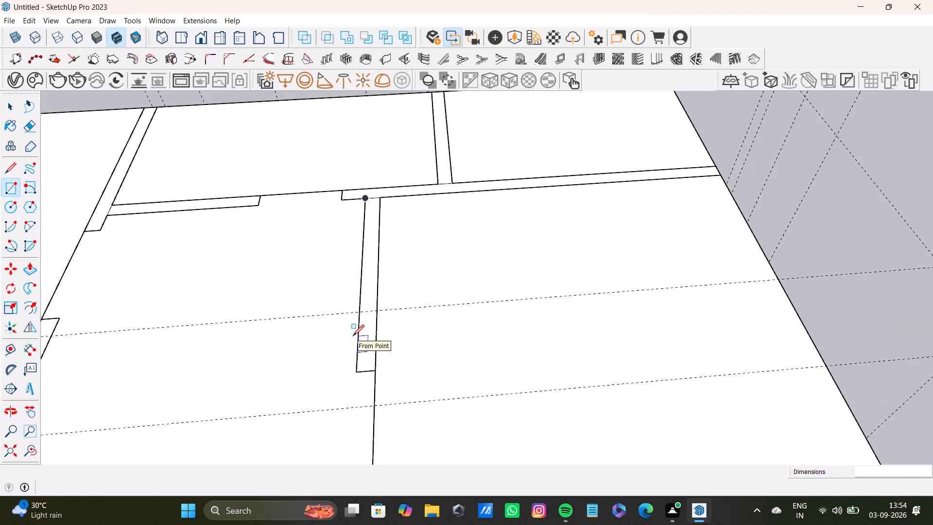
pyautogui.press('space')
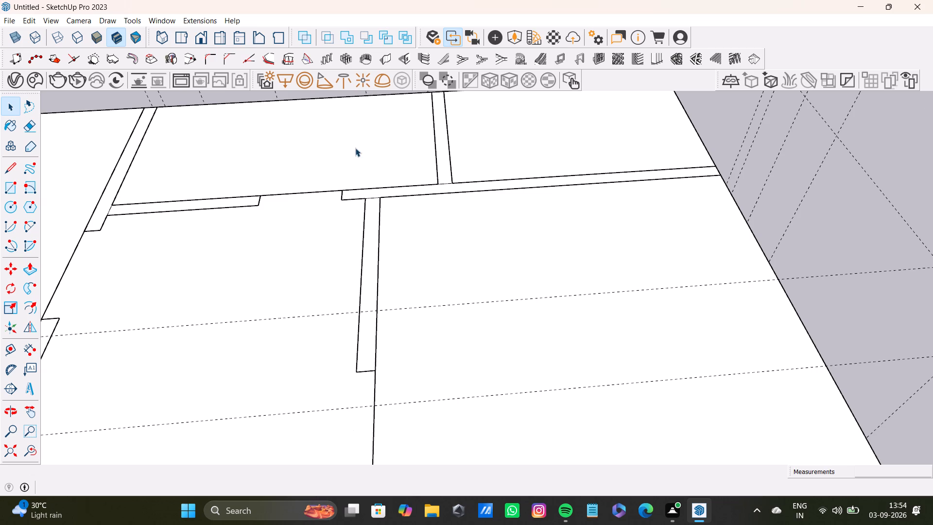
pyautogui.scroll(9, 354, 151)
pyautogui.click(397, 236)
pyautogui.click(397, 233)
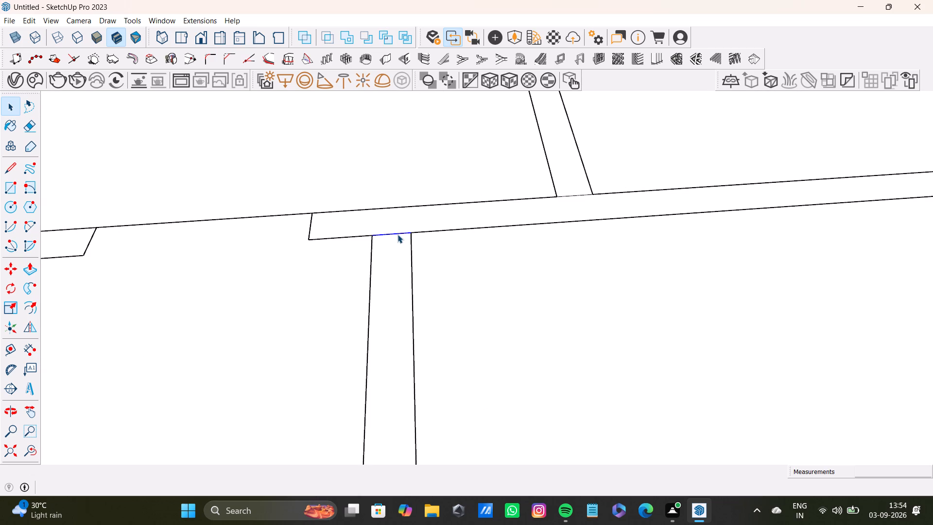
pyautogui.press('Delete')
# Delete the dividing edge where the short door-side wall meets the perpendicular wall of the adjacent far room.
pyautogui.scroll(-5, 371, 257)
pyautogui.keyDown('shift'); pyautogui.moveTo(312, 271); pyautogui.dragTo(335, 260, button='middle'); pyautogui.keyUp('shift')
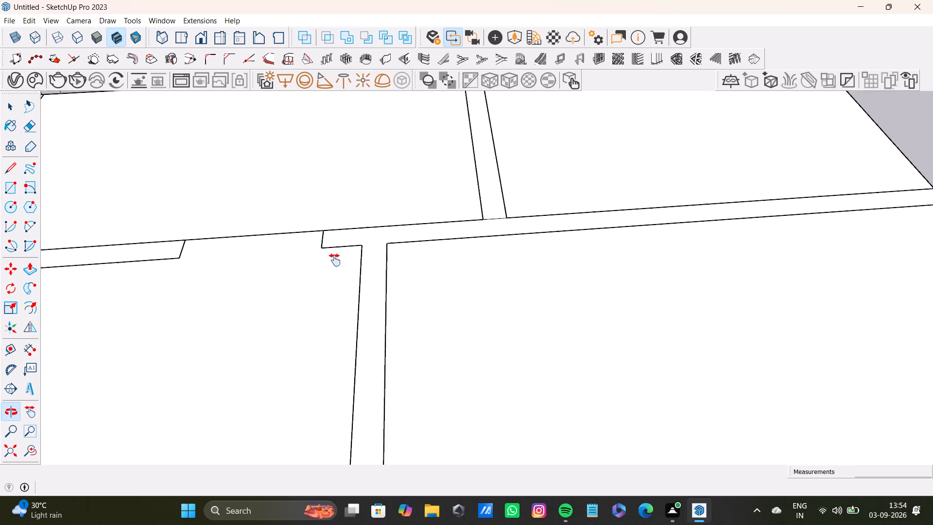
pyautogui.keyDown('shift'); pyautogui.moveTo(335, 260); pyautogui.dragTo(633, 210, button='middle'); pyautogui.keyUp('shift')
pyautogui.scroll(7, 381, 143)
pyautogui.click(172, 245)
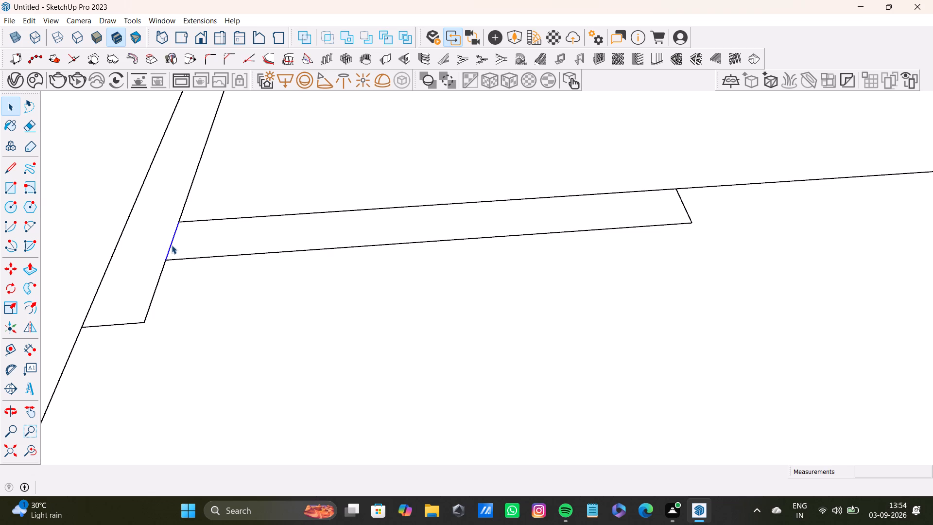
pyautogui.press('Delete')
# Push/Pull the joined long wall and partition face upward, entering a distance of 10'.
pyautogui.scroll(-10, 212, 226)
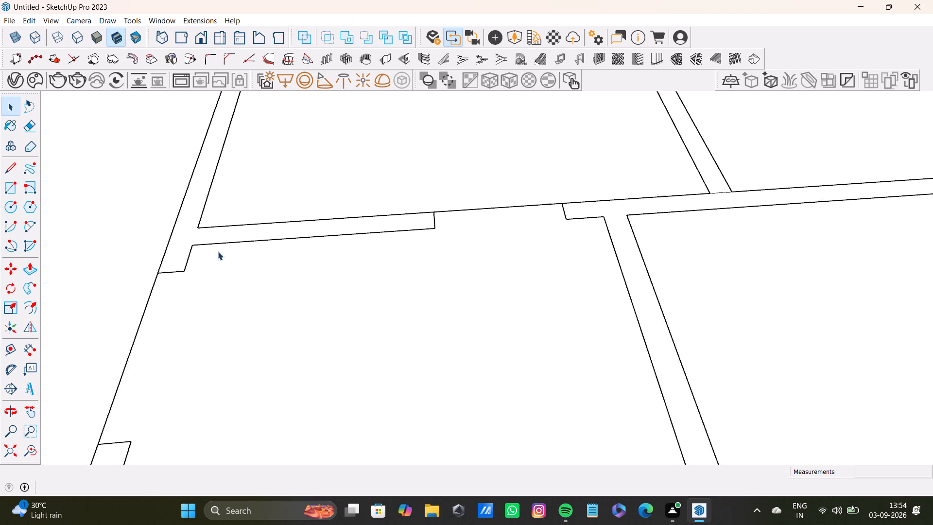
pyautogui.scroll(-8, 218, 251)
pyautogui.keyDown('shift'); pyautogui.moveTo(235, 326); pyautogui.dragTo(200, 185, button='middle'); pyautogui.keyUp('shift')
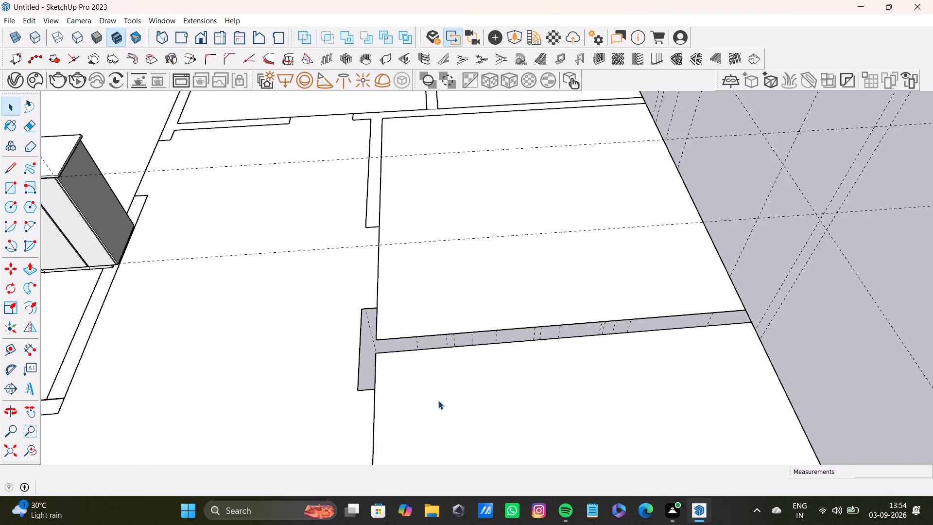
pyautogui.moveTo(432, 390); pyautogui.dragTo(384, 411, button='middle')
pyautogui.scroll(4, 402, 116)
pyautogui.click(398, 140)
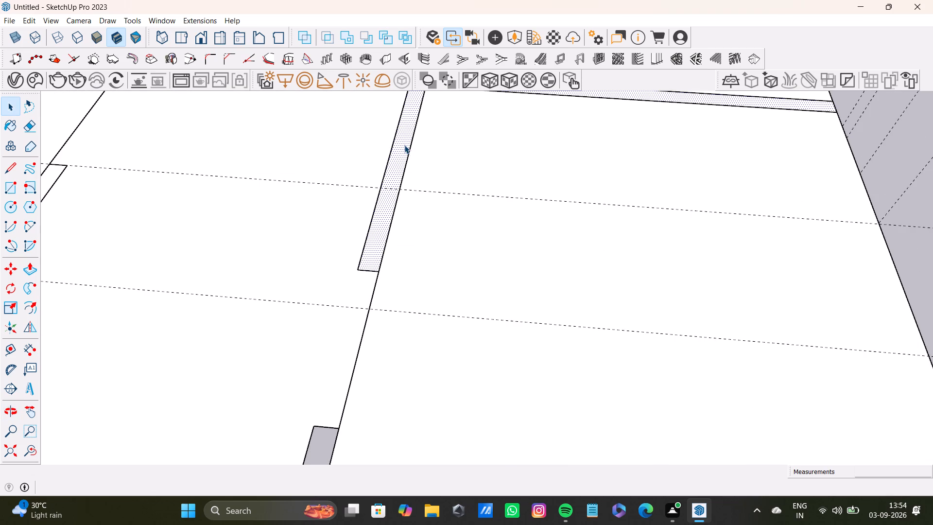
pyautogui.keyDown('shift'); pyautogui.moveTo(403, 146); pyautogui.dragTo(385, 335, button='middle'); pyautogui.keyUp('shift')
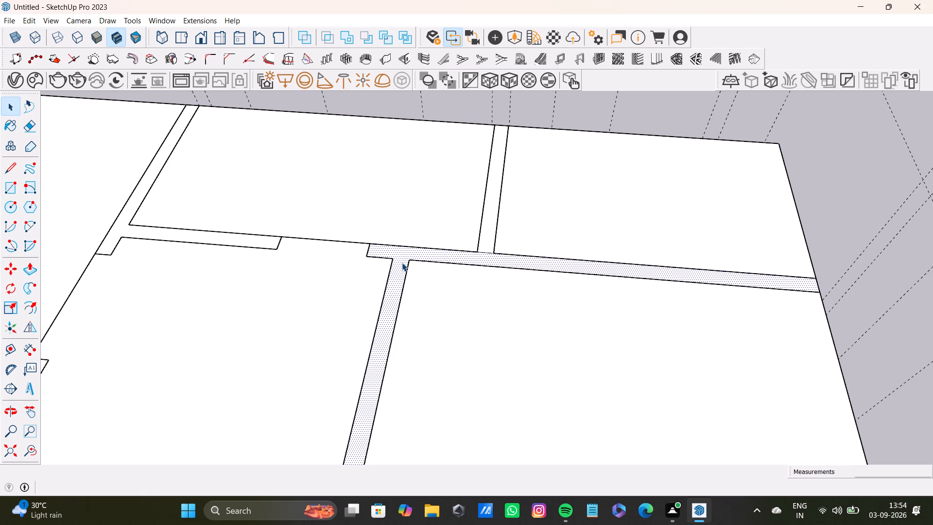
pyautogui.press('p')
pyautogui.moveTo(402, 262); pyautogui.dragTo(381, 183)
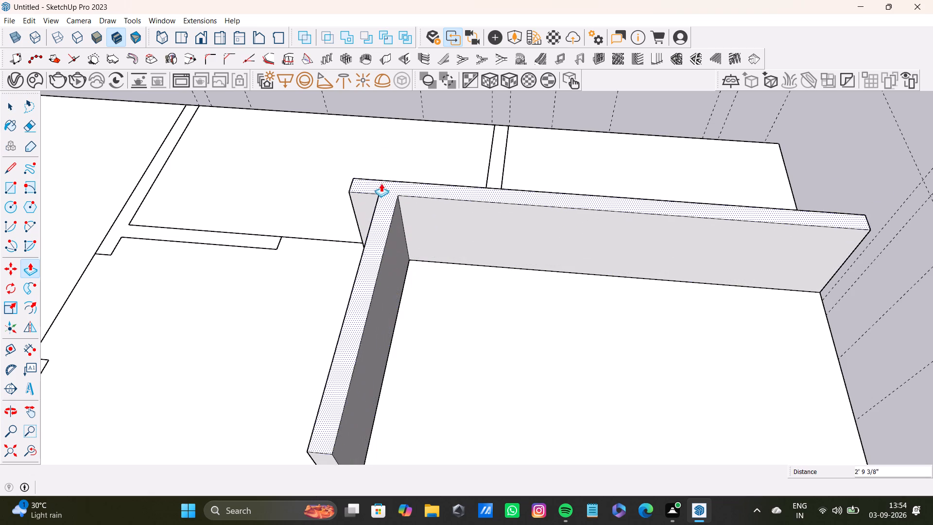
pyautogui.moveTo(381, 183); pyautogui.dragTo(321, 122)
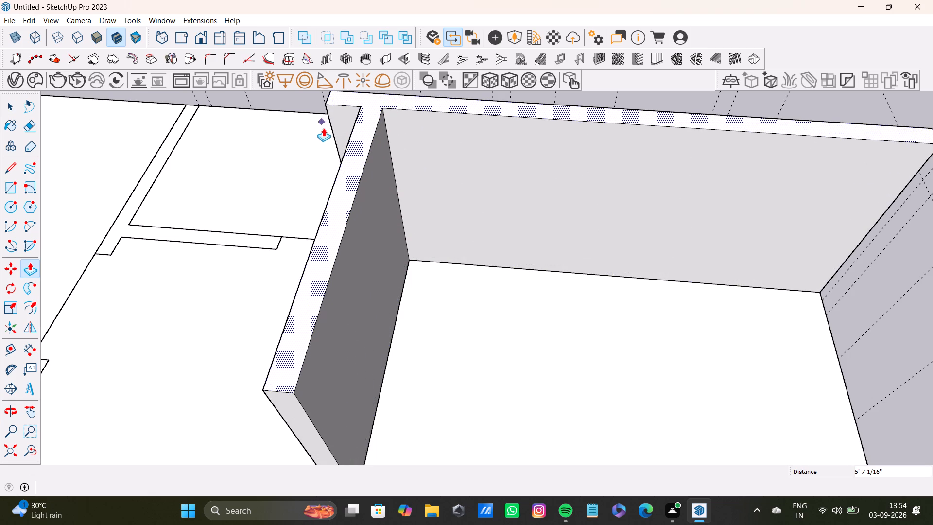
pyautogui.scroll(-9, 331, 152)
pyautogui.keyDown('shift'); pyautogui.moveTo(361, 199); pyautogui.dragTo(437, 364, button='middle'); pyautogui.keyUp('shift')
pyautogui.moveTo(422, 383); pyautogui.dragTo(407, 296)
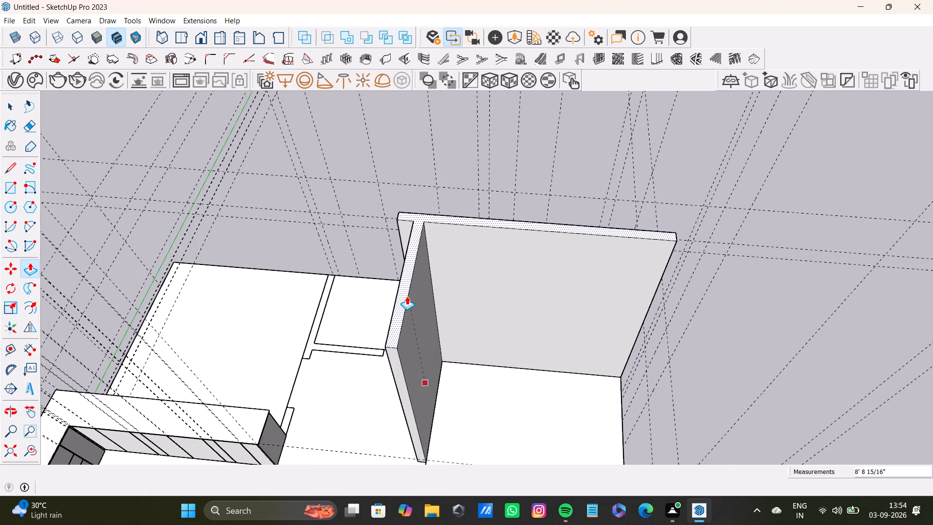
pyautogui.moveTo(407, 296); pyautogui.dragTo(408, 294)
pyautogui.write("10'")
pyautogui.press('Return')
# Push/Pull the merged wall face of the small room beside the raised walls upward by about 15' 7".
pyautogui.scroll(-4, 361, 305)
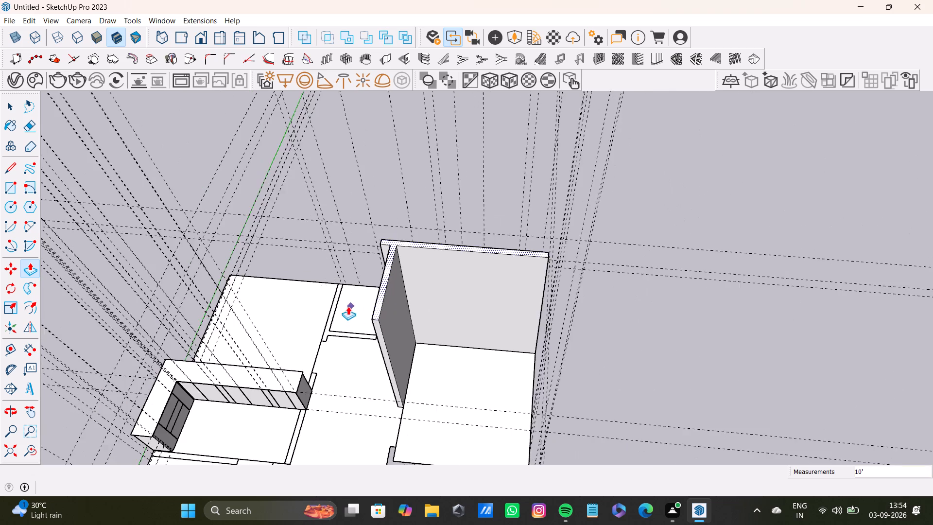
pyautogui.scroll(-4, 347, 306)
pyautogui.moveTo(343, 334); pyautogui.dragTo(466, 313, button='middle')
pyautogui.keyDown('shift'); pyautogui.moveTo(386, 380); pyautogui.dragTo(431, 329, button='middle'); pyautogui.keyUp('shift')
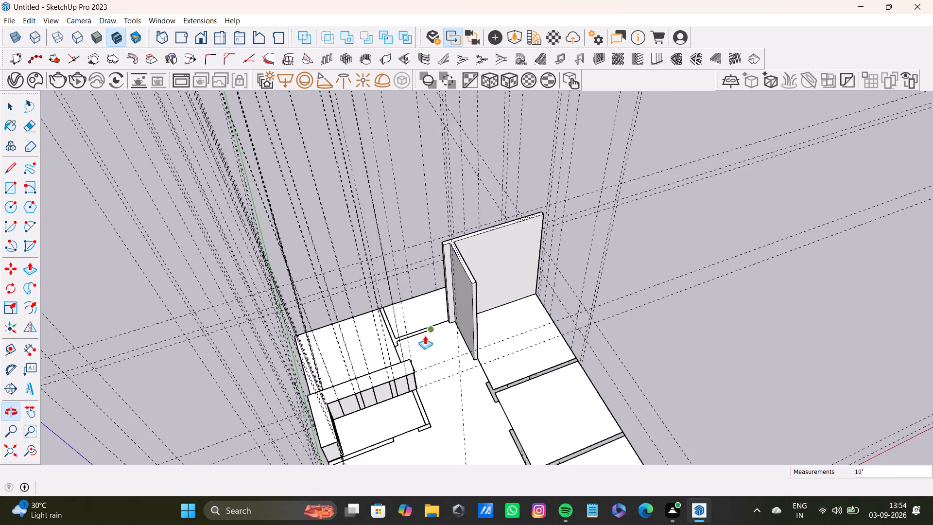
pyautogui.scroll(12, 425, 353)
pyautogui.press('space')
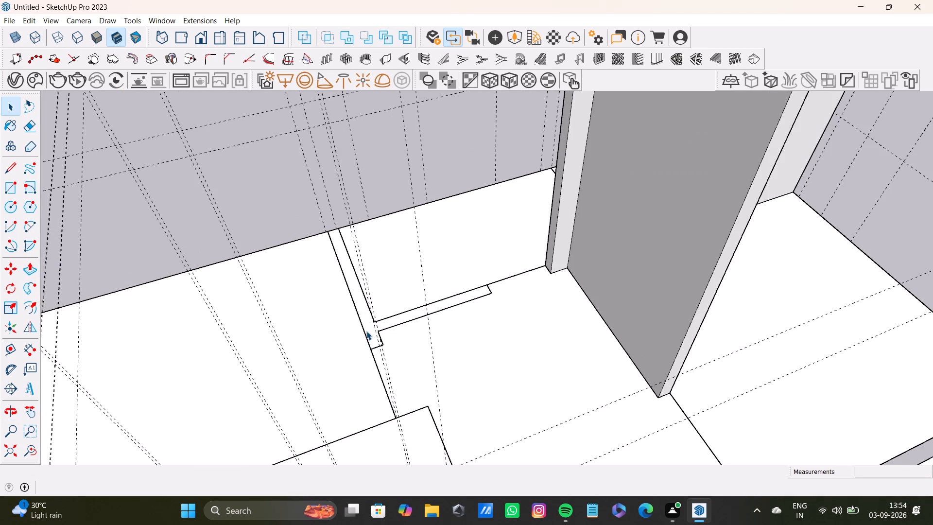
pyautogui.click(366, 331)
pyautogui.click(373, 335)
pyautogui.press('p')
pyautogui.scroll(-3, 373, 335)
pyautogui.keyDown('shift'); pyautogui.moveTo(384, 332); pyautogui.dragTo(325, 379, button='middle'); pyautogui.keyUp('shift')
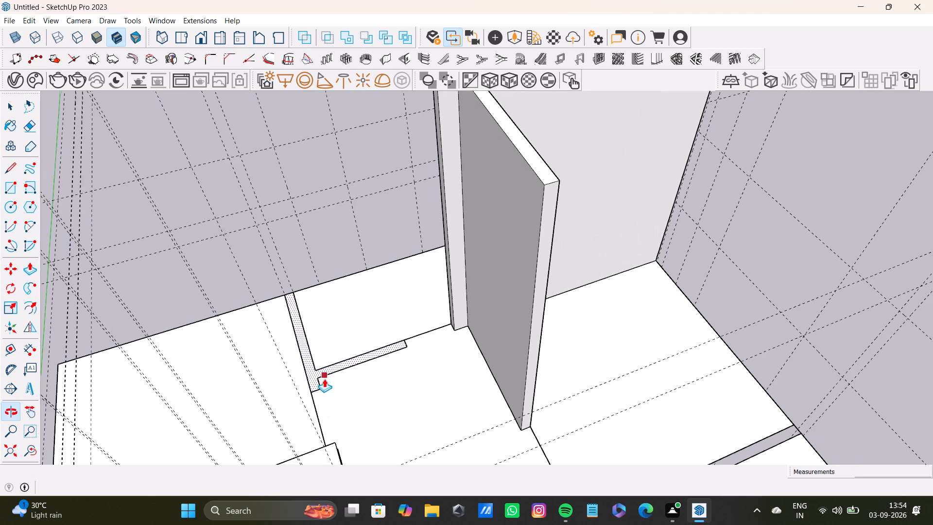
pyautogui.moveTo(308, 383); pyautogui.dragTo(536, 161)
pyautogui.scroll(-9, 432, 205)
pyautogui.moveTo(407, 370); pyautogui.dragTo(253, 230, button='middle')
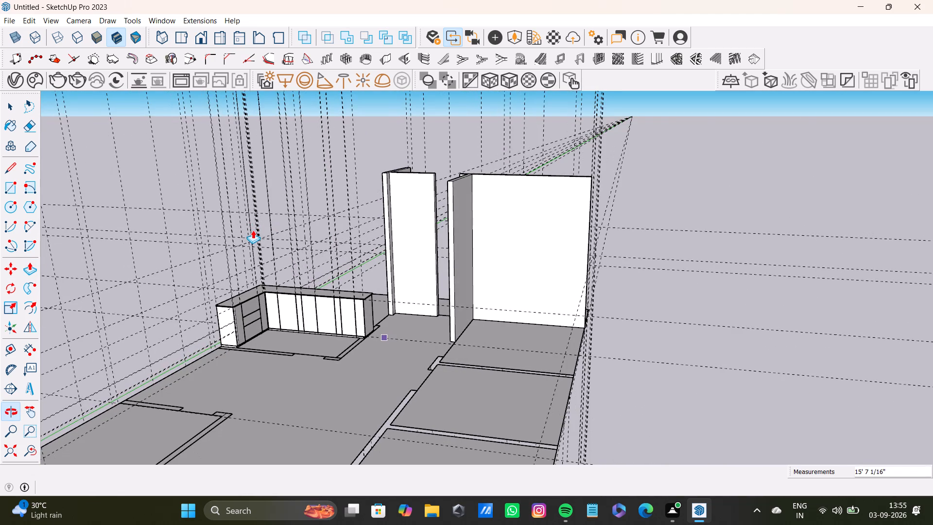
# Undo the recent wall extrusions, back to the flat floor plan.
pyautogui.hotkey('ctrl', 'z')
pyautogui.hotkey('ctrl', 'z')
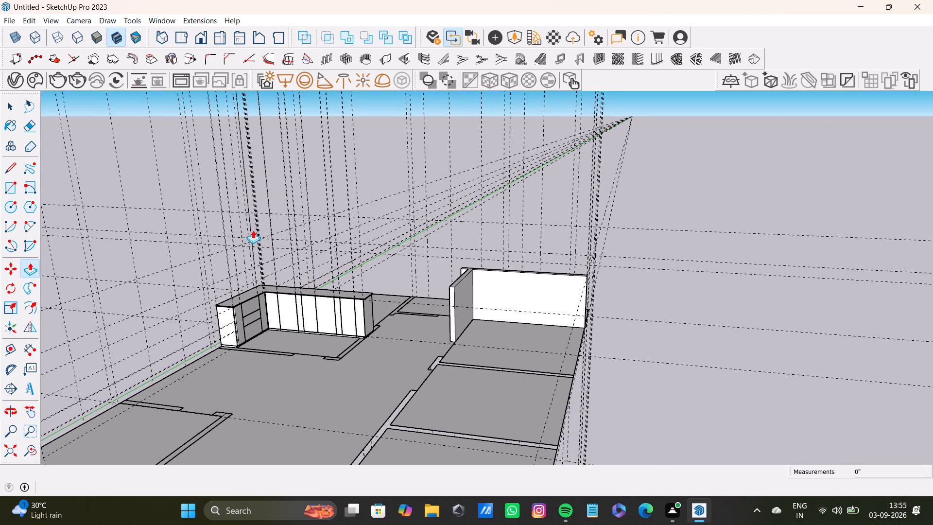
pyautogui.press('z')
pyautogui.hotkey('ctrl', 'z')
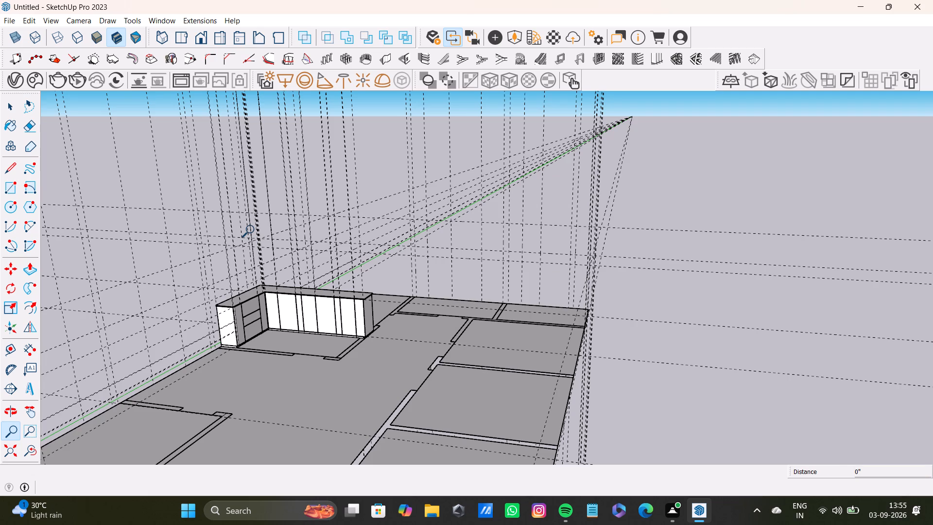
pyautogui.press('space')
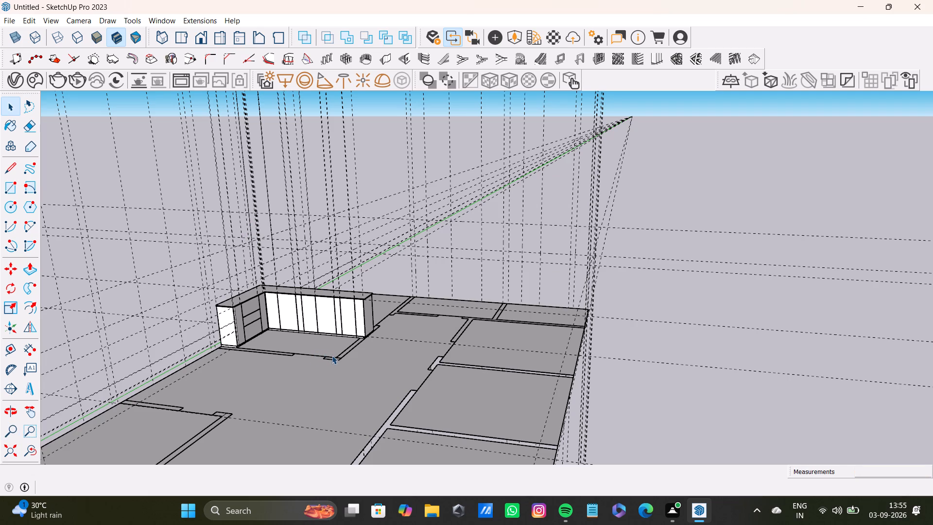
# From the underside of the plan, draw a rectangle filling the unfilled partition gap nearest the filled walls, from the outer edge to its short cross wall.
pyautogui.scroll(-2, 366, 348)
pyautogui.scroll(13, 451, 359)
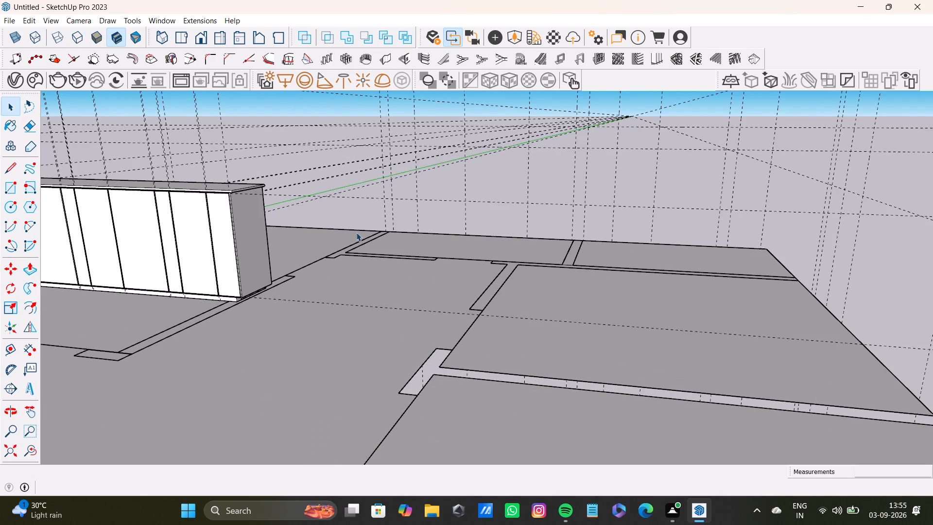
pyautogui.moveTo(359, 229); pyautogui.dragTo(340, 436, button='middle')
pyautogui.scroll(-15, 304, 269)
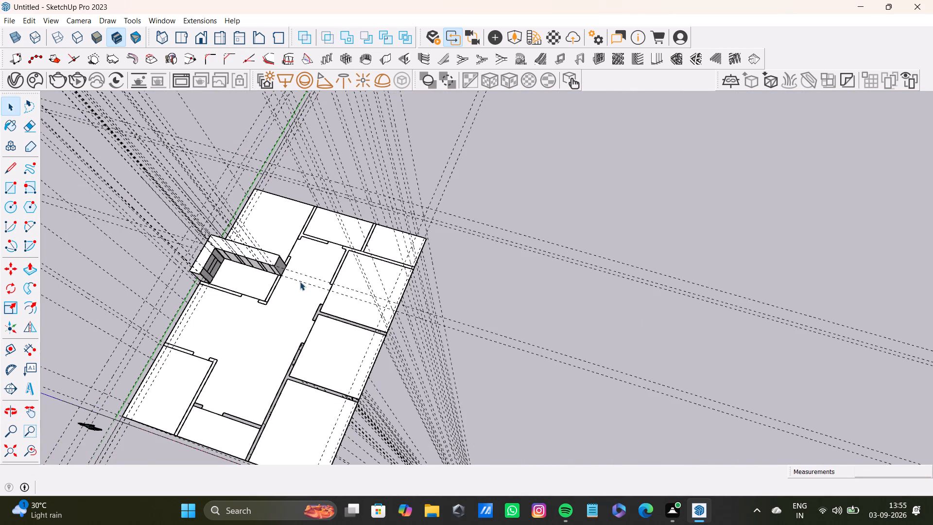
pyautogui.keyDown('shift'); pyautogui.moveTo(306, 280); pyautogui.dragTo(358, 235, button='middle'); pyautogui.keyUp('shift')
pyautogui.scroll(9, 338, 301)
pyautogui.moveTo(393, 287); pyautogui.dragTo(231, 133, button='middle')
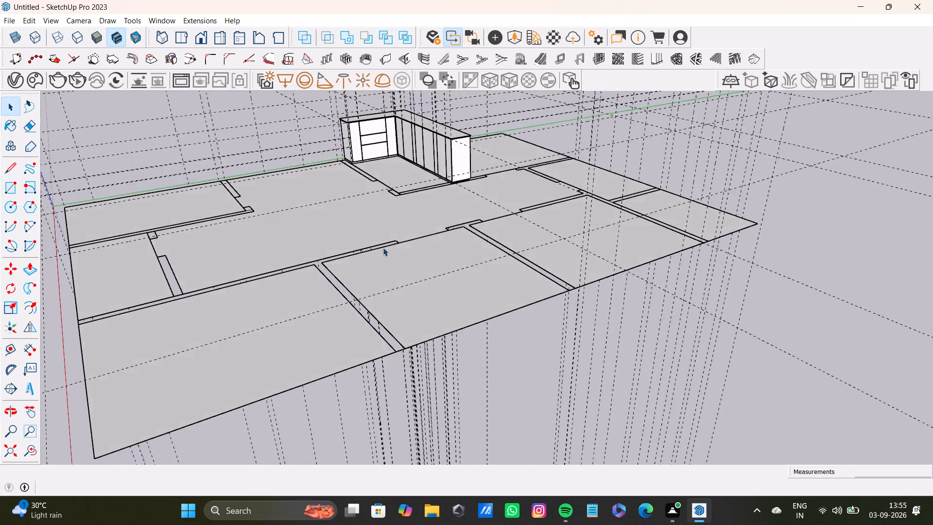
pyautogui.moveTo(383, 247); pyautogui.dragTo(247, 122, button='middle')
pyautogui.scroll(3, 473, 198)
pyautogui.keyDown('shift'); pyautogui.moveTo(451, 186); pyautogui.dragTo(471, 276, button='middle'); pyautogui.keyUp('shift')
pyautogui.moveTo(469, 282); pyautogui.dragTo(457, 146, button='middle')
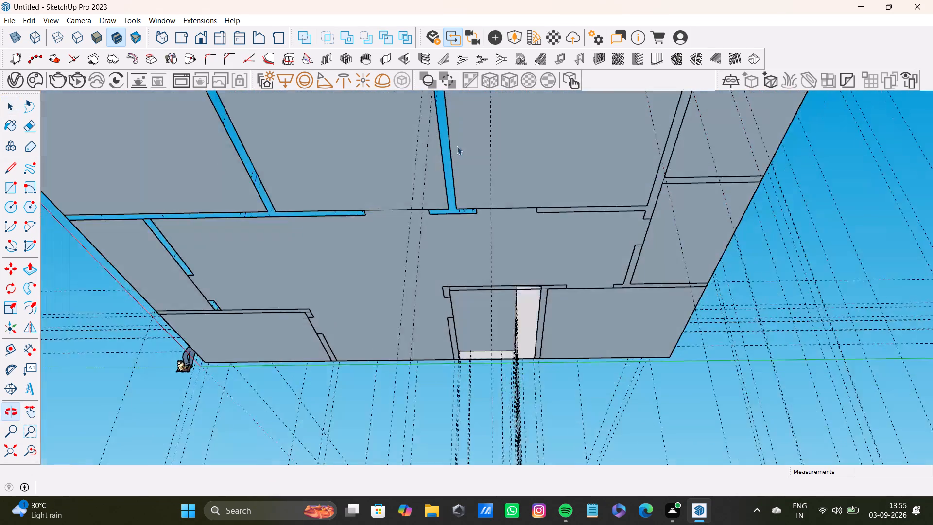
pyautogui.moveTo(457, 146); pyautogui.dragTo(457, 147, button='middle')
pyautogui.scroll(1, 457, 146)
pyautogui.keyDown('shift'); pyautogui.moveTo(453, 152); pyautogui.dragTo(486, 299, button='middle'); pyautogui.keyUp('shift')
pyautogui.moveTo(487, 294); pyautogui.dragTo(483, 261, button='middle')
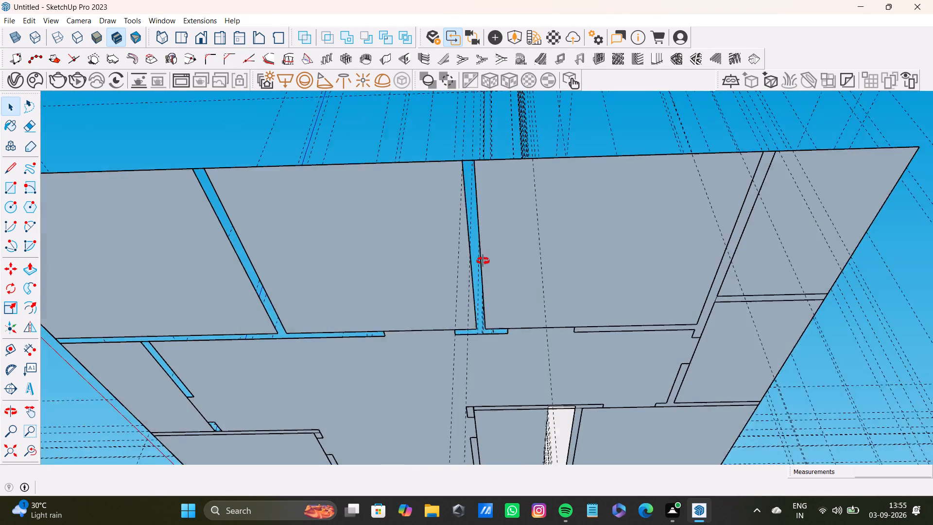
pyautogui.moveTo(483, 261); pyautogui.dragTo(482, 248, button='middle')
pyautogui.click(5, 184)
pyautogui.scroll(3, 344, 166)
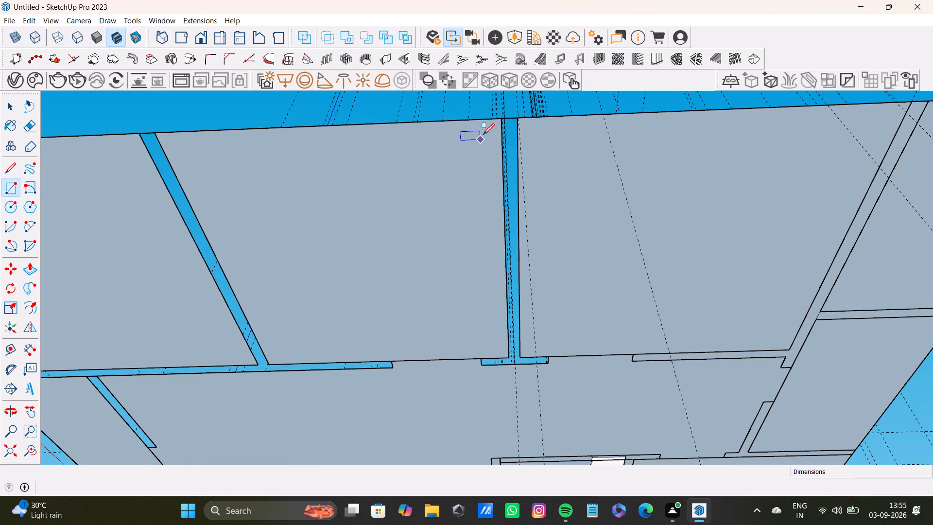
pyautogui.scroll(8, 501, 125)
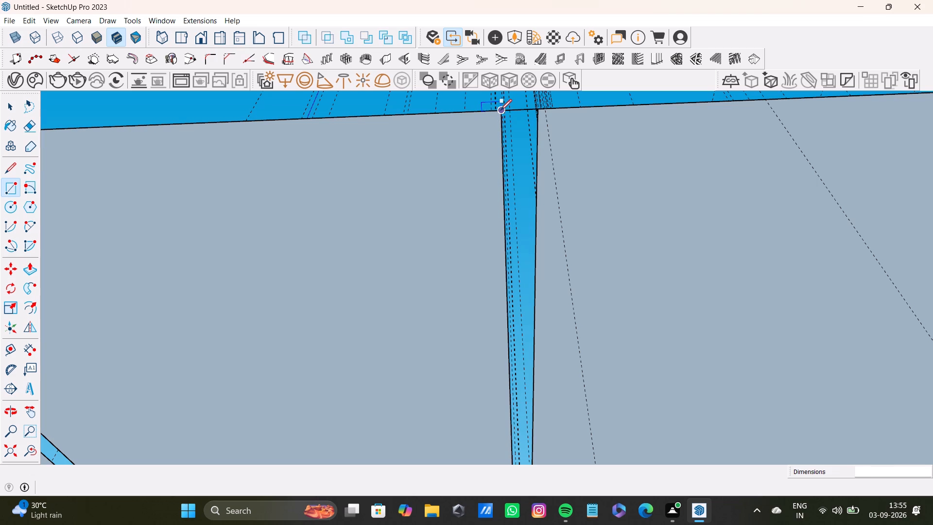
pyautogui.click(501, 110)
pyautogui.scroll(-5, 547, 298)
pyautogui.keyDown('shift'); pyautogui.moveTo(534, 349); pyautogui.dragTo(521, 271, button='middle'); pyautogui.keyUp('shift')
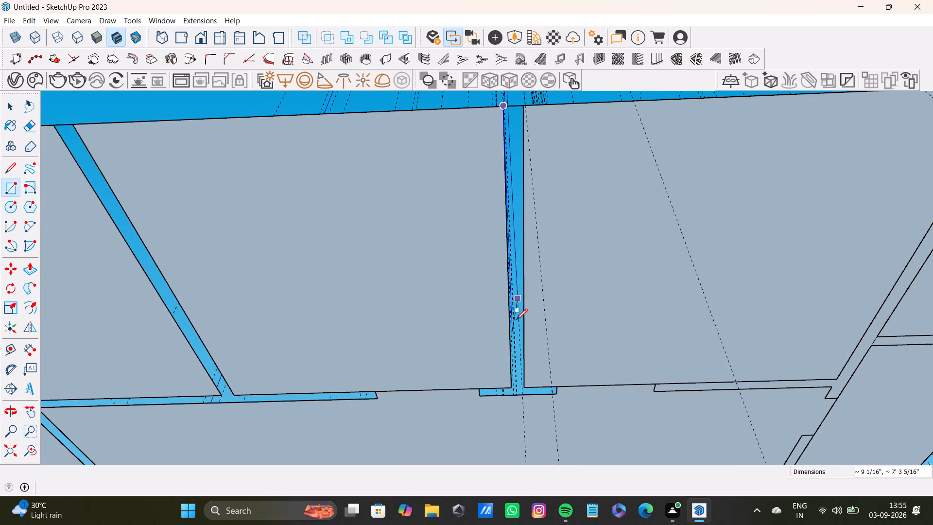
pyautogui.scroll(1, 516, 327)
pyautogui.scroll(1, 520, 386)
pyautogui.click(524, 393)
# Draw a rectangle filling the short cross wall at the inner end of that partition.
pyautogui.scroll(7, 474, 406)
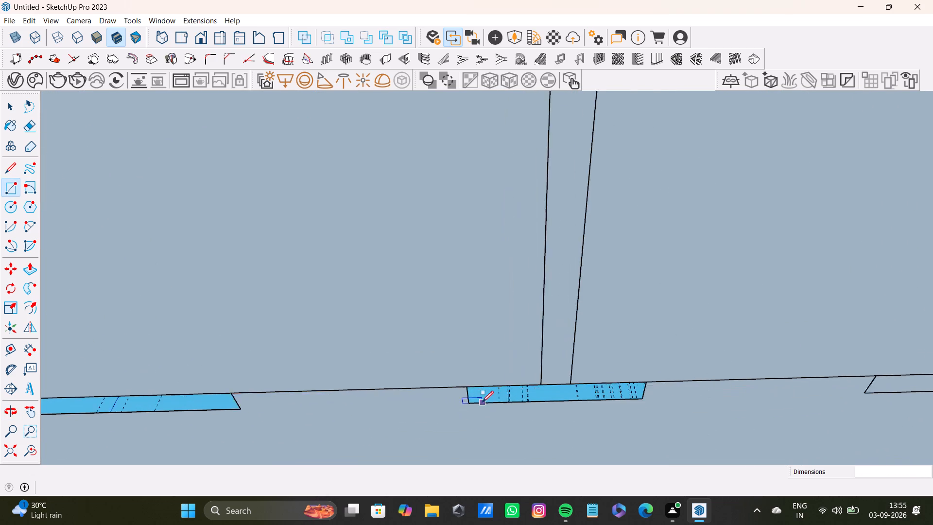
pyautogui.moveTo(482, 395); pyautogui.dragTo(465, 315, button='middle')
pyautogui.scroll(4, 463, 445)
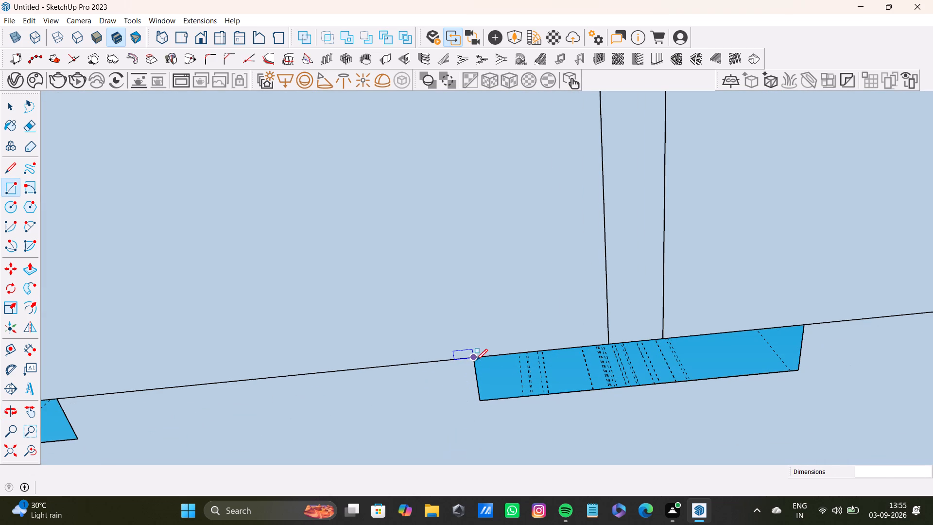
pyautogui.click(476, 360)
pyautogui.click(796, 370)
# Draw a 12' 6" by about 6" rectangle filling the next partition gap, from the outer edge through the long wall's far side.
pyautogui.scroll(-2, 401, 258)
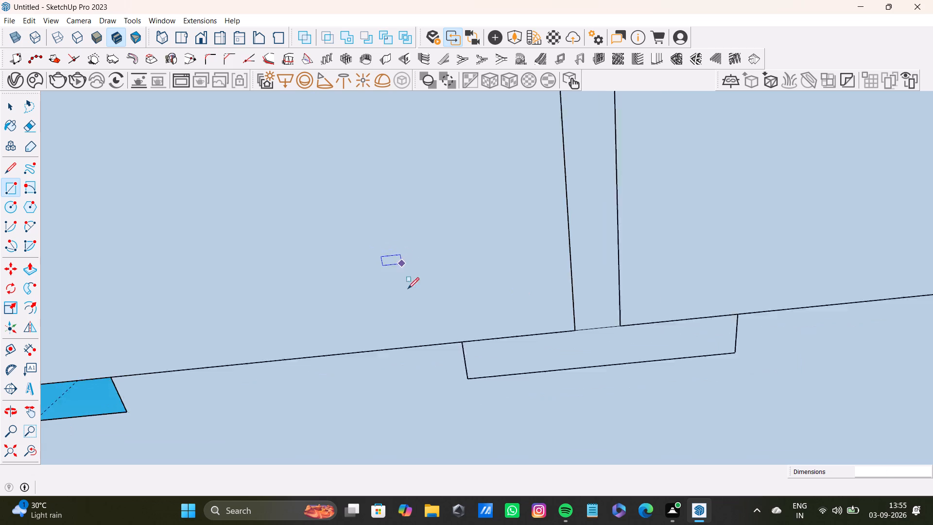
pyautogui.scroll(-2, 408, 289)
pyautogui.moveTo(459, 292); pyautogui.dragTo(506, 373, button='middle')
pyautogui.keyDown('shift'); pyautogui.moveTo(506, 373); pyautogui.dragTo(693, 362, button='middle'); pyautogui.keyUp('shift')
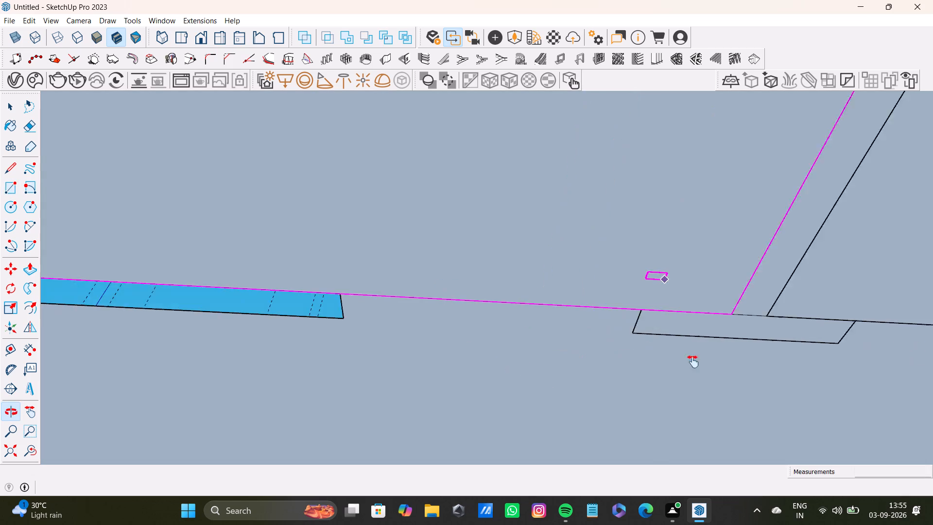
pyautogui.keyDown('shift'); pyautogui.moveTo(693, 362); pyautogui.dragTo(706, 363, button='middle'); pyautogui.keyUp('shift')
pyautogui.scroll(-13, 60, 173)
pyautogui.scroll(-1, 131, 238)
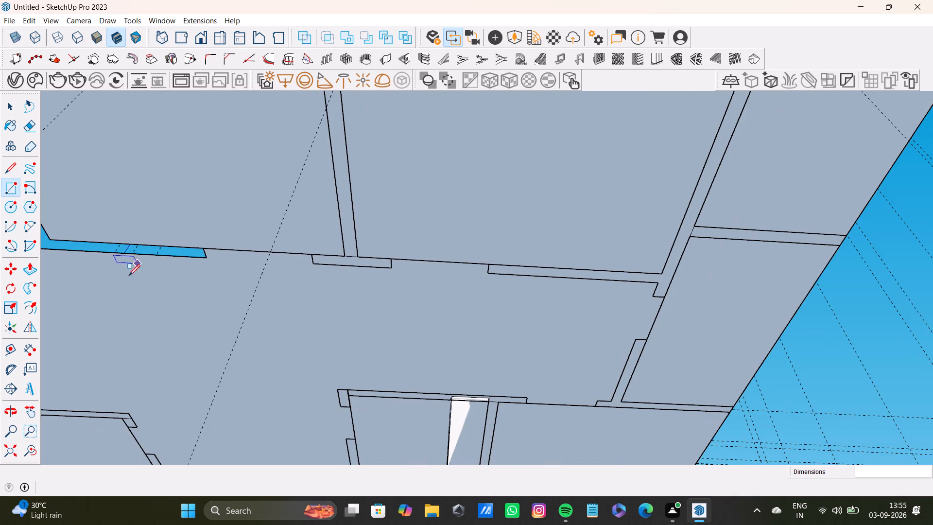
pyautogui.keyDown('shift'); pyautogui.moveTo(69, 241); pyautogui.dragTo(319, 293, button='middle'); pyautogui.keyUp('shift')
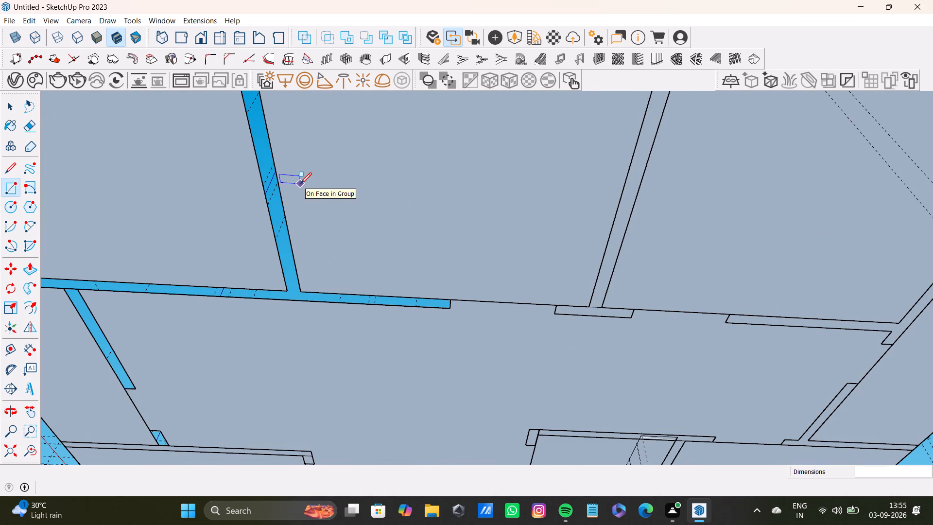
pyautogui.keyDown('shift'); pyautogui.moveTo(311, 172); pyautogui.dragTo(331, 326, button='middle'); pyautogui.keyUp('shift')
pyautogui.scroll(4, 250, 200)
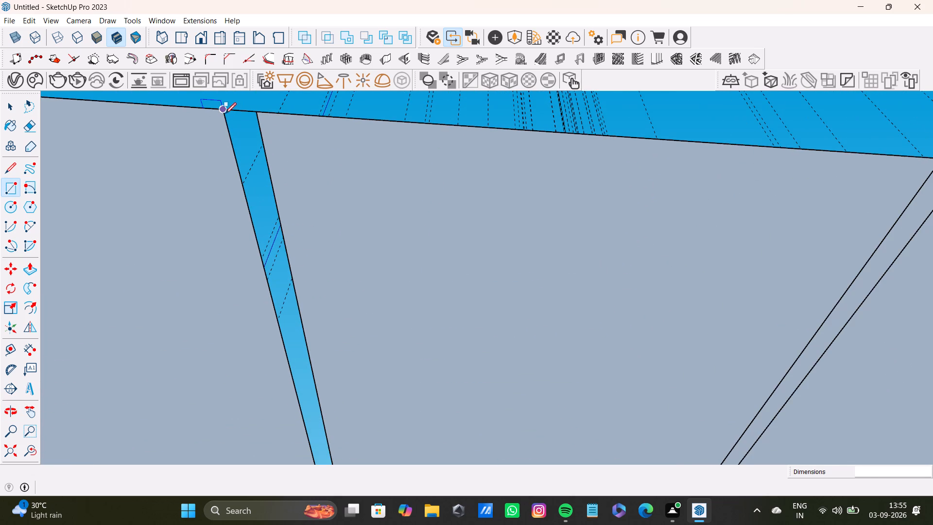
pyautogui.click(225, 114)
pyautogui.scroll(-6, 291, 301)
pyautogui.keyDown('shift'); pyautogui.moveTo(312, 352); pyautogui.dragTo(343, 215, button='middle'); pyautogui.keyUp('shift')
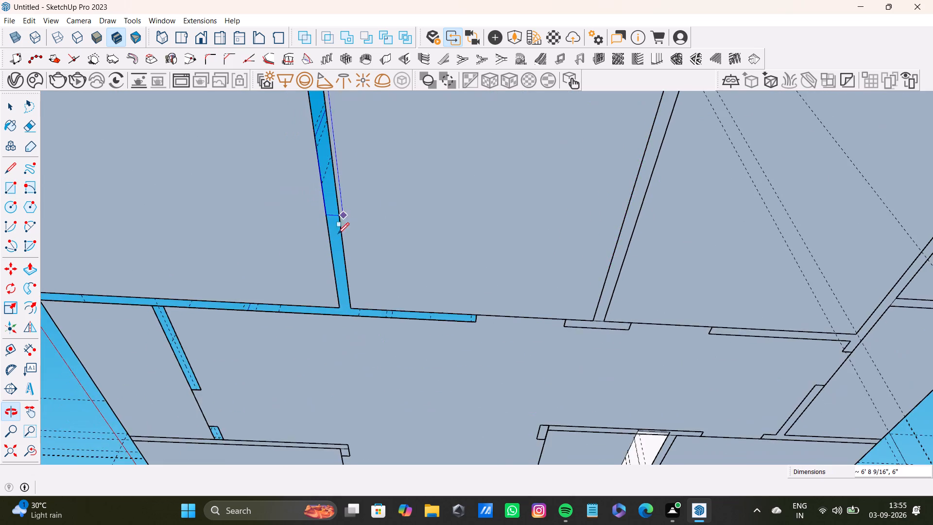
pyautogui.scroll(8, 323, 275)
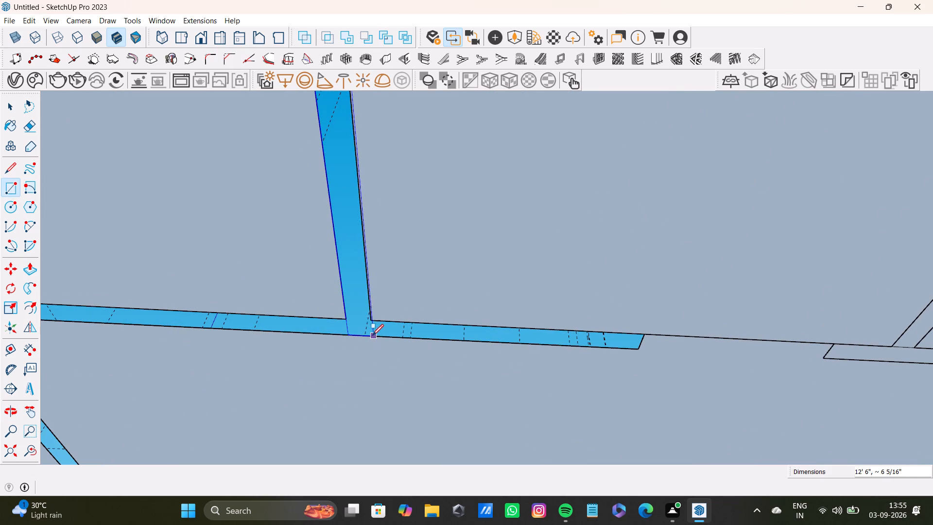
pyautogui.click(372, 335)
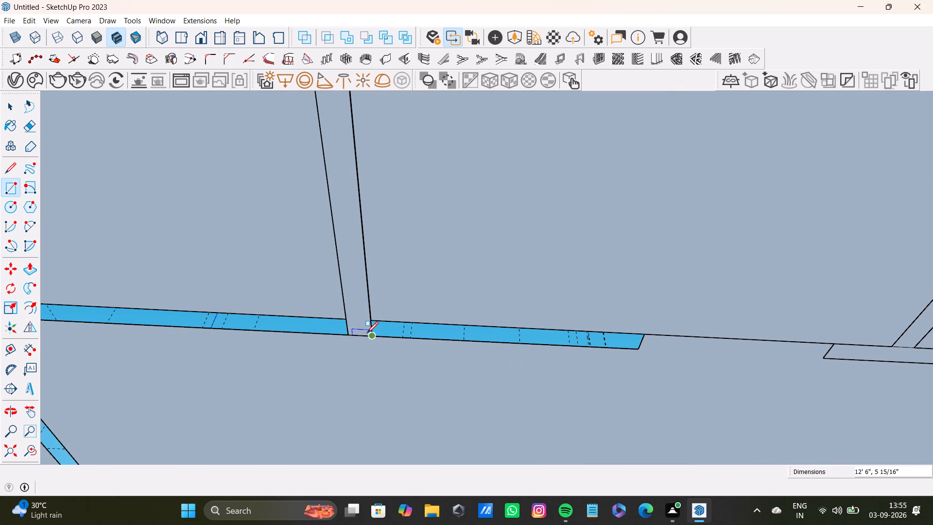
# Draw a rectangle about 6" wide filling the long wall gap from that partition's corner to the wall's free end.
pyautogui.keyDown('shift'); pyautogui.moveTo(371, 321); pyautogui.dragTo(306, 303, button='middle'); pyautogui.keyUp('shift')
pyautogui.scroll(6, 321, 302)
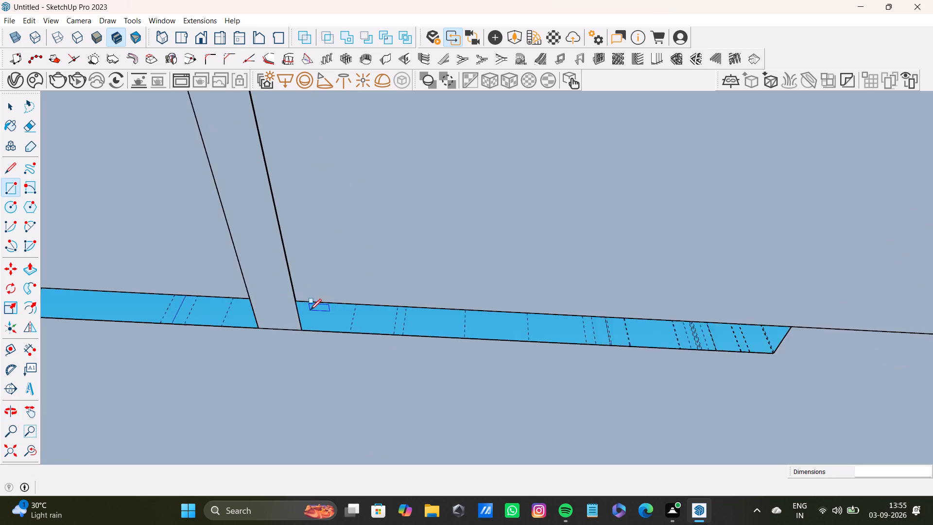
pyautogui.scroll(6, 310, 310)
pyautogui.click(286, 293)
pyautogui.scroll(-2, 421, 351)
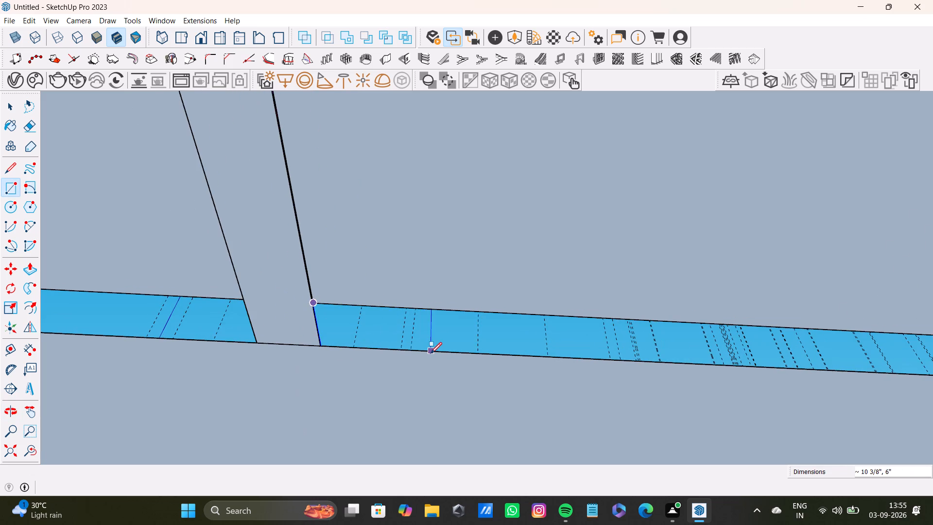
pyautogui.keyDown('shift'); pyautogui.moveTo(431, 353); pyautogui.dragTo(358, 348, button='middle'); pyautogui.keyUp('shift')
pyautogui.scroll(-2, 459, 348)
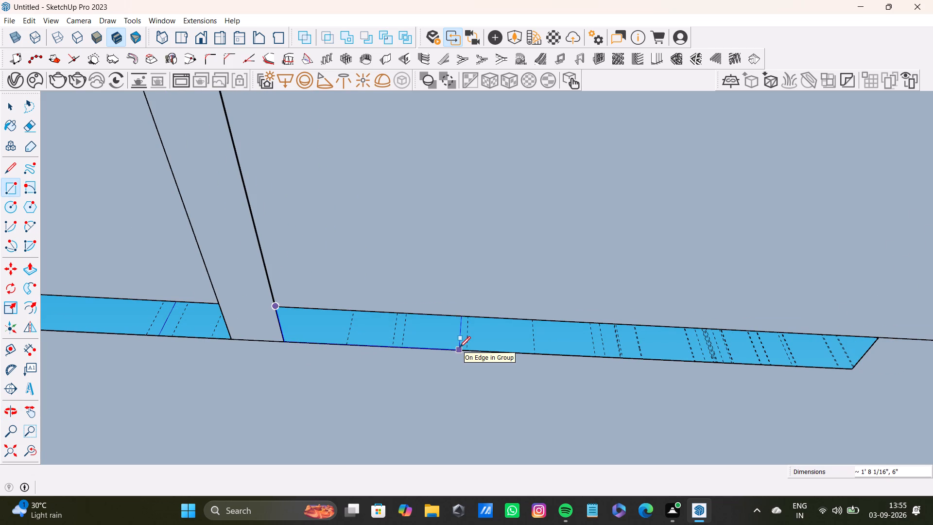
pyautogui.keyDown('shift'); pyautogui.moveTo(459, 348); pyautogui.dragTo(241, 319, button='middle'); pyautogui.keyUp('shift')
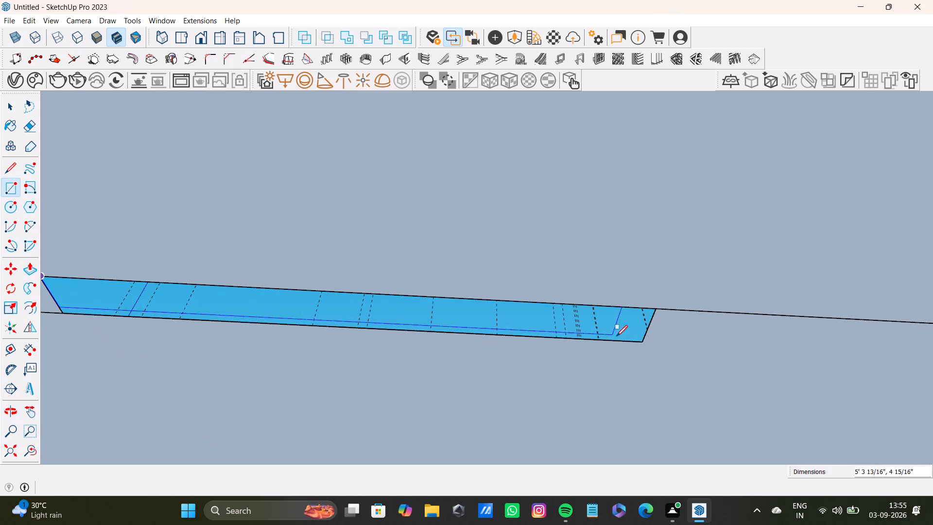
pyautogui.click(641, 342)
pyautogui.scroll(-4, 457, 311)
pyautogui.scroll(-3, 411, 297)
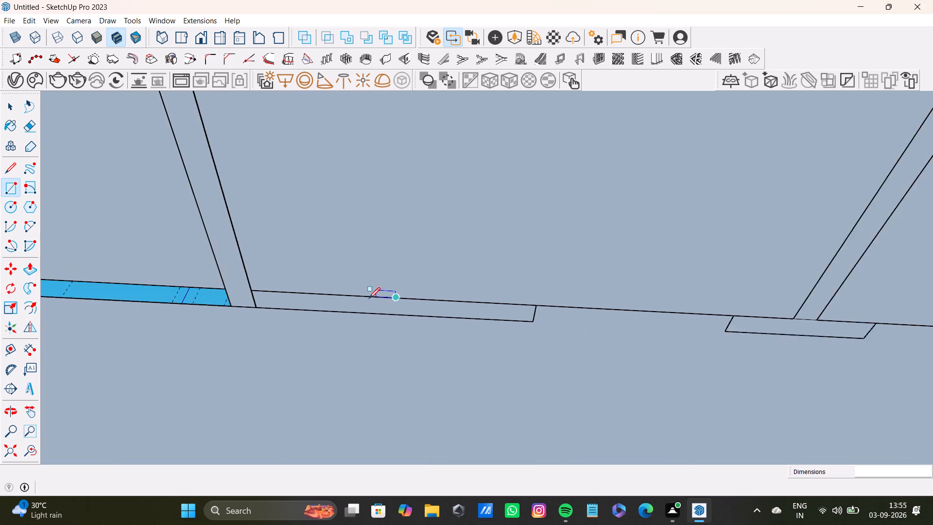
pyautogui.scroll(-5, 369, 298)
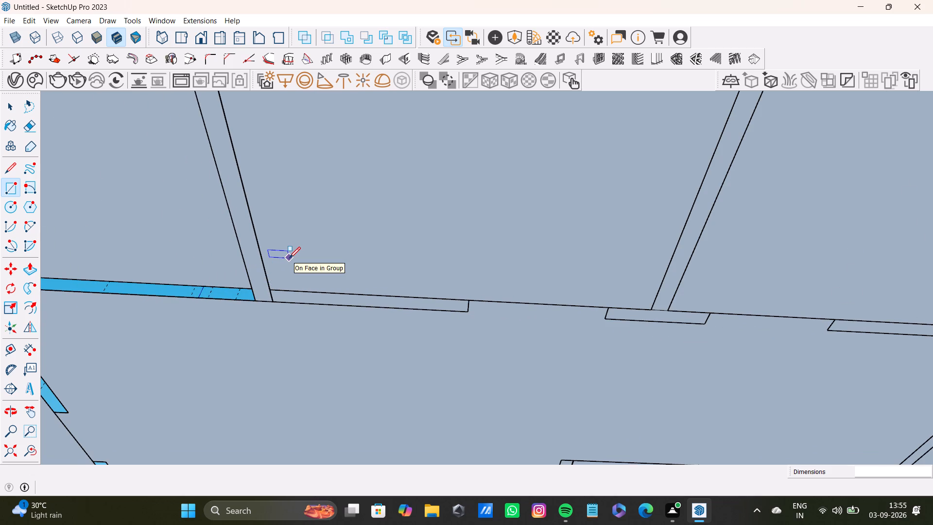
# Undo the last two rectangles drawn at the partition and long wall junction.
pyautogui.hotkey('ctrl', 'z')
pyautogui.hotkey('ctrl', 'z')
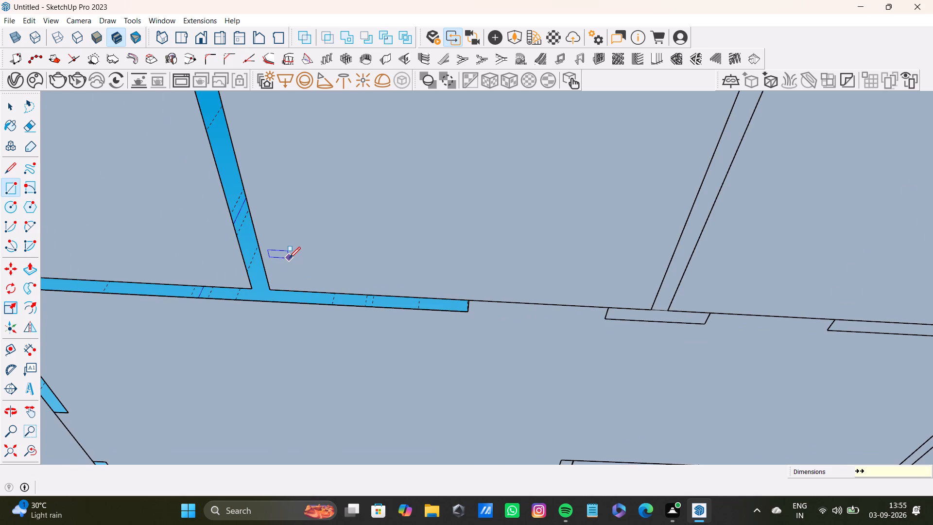
# Draw a 12' by 6" rectangle filling the partition gap from the plan's outer edge to the near side of the long wall.
pyautogui.keyDown('shift'); pyautogui.scroll(-4, 216, 160); pyautogui.keyUp('shift')
pyautogui.keyDown('shift'); pyautogui.moveTo(233, 156); pyautogui.dragTo(370, 377, button='middle'); pyautogui.keyUp('shift')
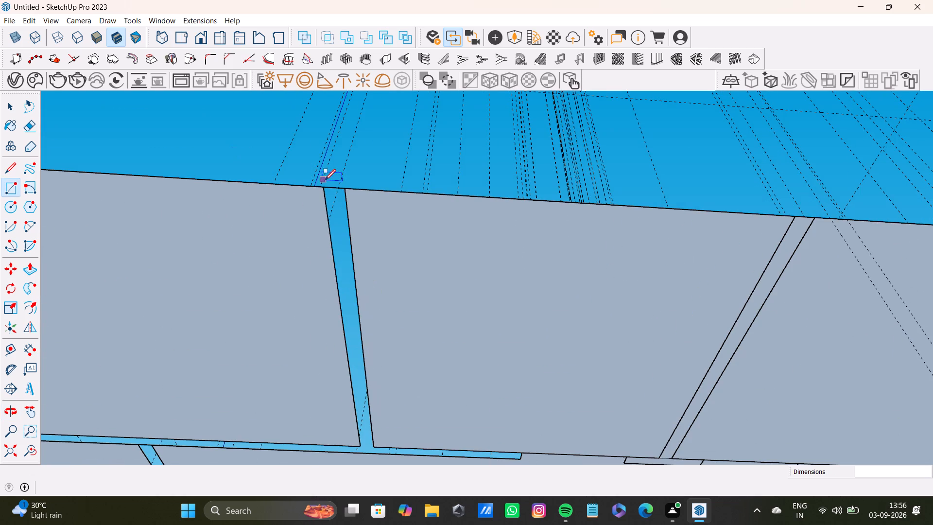
pyautogui.scroll(8, 325, 204)
pyautogui.click(323, 173)
pyautogui.scroll(-3, 371, 303)
pyautogui.keyDown('shift'); pyautogui.moveTo(378, 312); pyautogui.dragTo(362, 178, button='middle'); pyautogui.keyUp('shift')
pyautogui.scroll(-3, 366, 403)
pyautogui.moveTo(375, 423); pyautogui.dragTo(370, 378, button='middle')
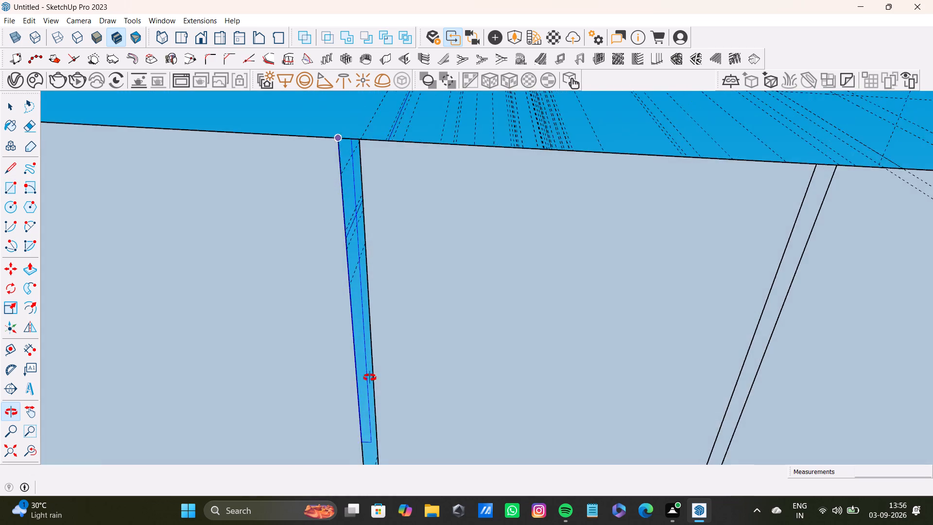
pyautogui.moveTo(370, 378); pyautogui.dragTo(374, 450, button='middle')
pyautogui.scroll(4, 384, 445)
pyautogui.moveTo(382, 429); pyautogui.dragTo(373, 383, button='middle')
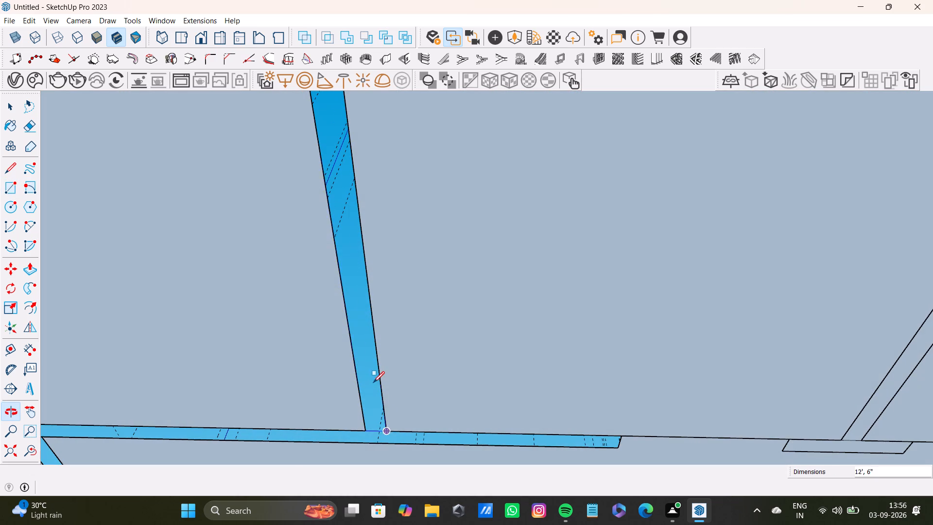
pyautogui.click(390, 437)
pyautogui.scroll(-8, 371, 430)
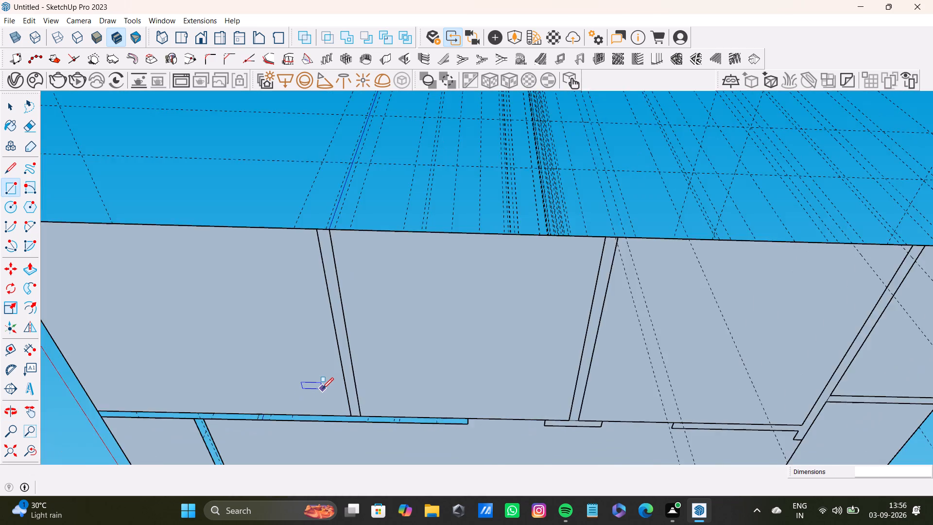
pyautogui.scroll(-6, 322, 389)
pyautogui.press('space')
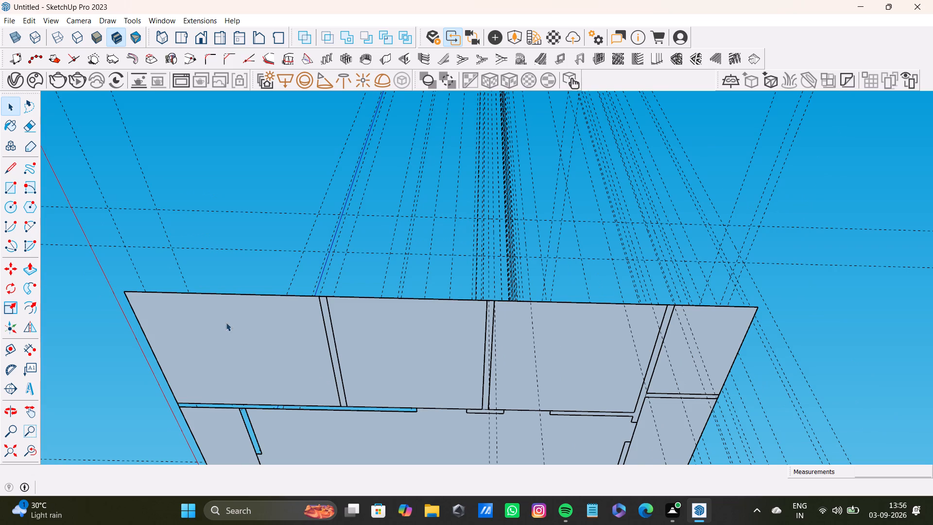
# Draw a 6" wide rectangle filling the long wall gap from the plan's outer edge to the wall's free end.
pyautogui.keyDown('shift'); pyautogui.moveTo(239, 415); pyautogui.dragTo(329, 361, button='middle'); pyautogui.keyUp('shift')
pyautogui.keyDown('shift'); pyautogui.scroll(7, 313, 350); pyautogui.keyUp('shift')
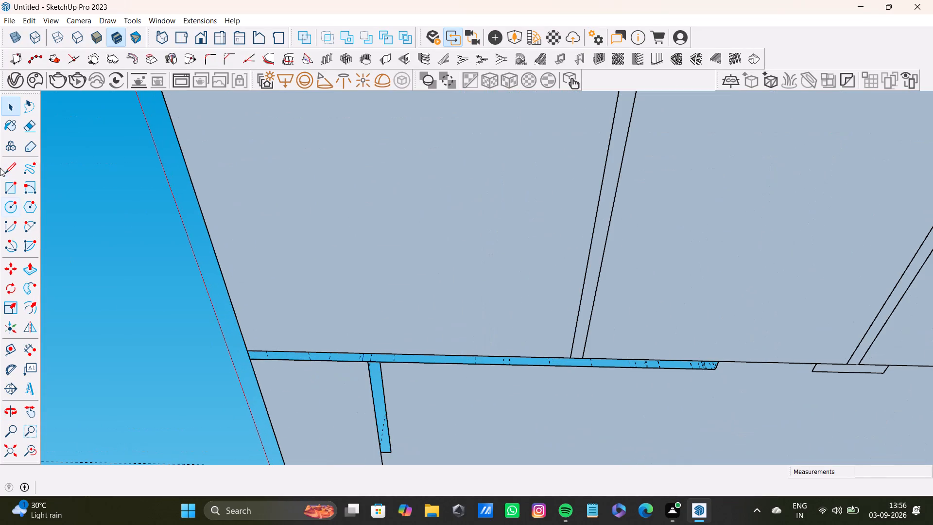
pyautogui.moveTo(5, 192); pyautogui.dragTo(17, 190)
pyautogui.scroll(4, 303, 342)
pyautogui.keyDown('shift'); pyautogui.moveTo(343, 293); pyautogui.dragTo(280, 183, button='middle'); pyautogui.keyUp('shift')
pyautogui.scroll(7, 183, 242)
pyautogui.click(152, 256)
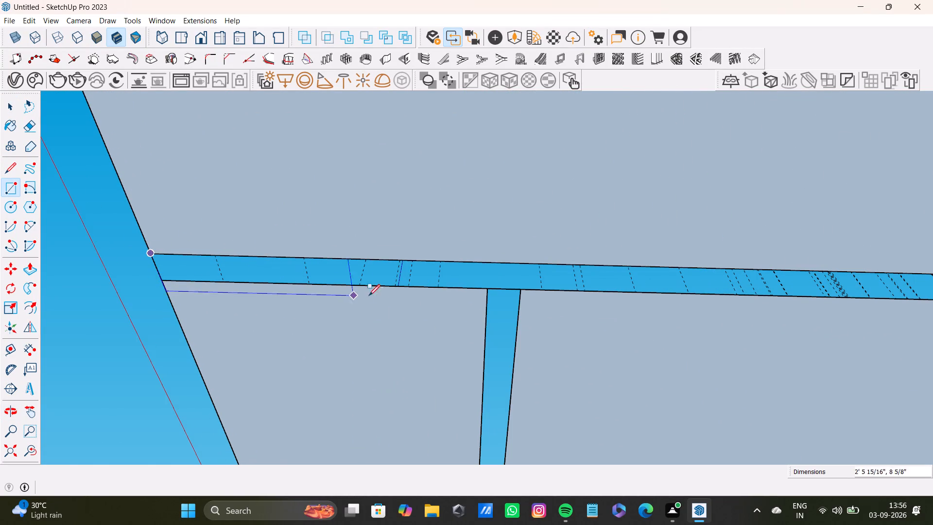
pyautogui.scroll(-3, 379, 298)
pyautogui.moveTo(418, 295); pyautogui.dragTo(54, 287, button='middle')
pyautogui.scroll(-3, 485, 282)
pyautogui.moveTo(505, 286); pyautogui.dragTo(430, 285, button='middle')
pyautogui.scroll(-2, 301, 287)
pyautogui.scroll(-2, 577, 306)
pyautogui.moveTo(578, 308); pyautogui.dragTo(518, 302, button='middle')
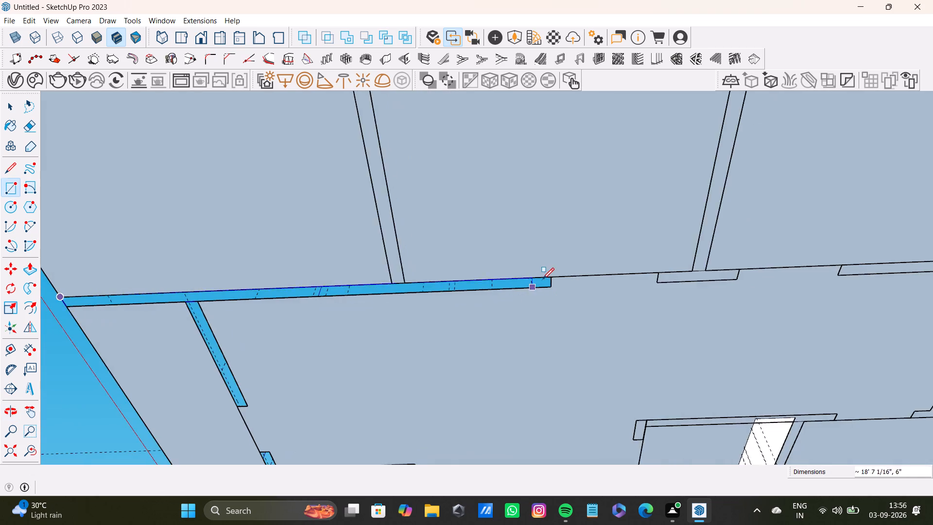
pyautogui.scroll(7, 543, 279)
pyautogui.click(559, 293)
pyautogui.scroll(-5, 344, 308)
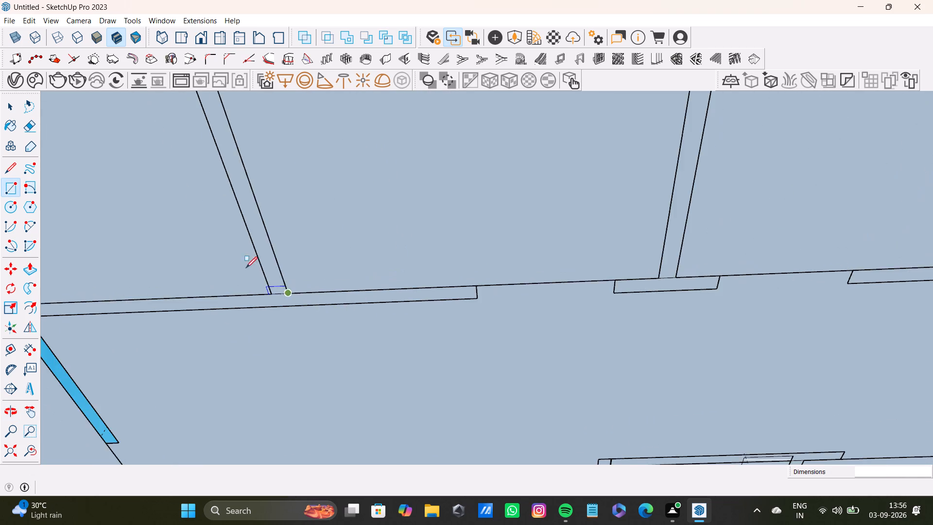
# Draw a rectangle about 6' 5 13/16" by 6" filling the short partition that branches off the long wall.
pyautogui.keyDown('shift'); pyautogui.moveTo(241, 265); pyautogui.dragTo(466, 214, button='middle'); pyautogui.keyUp('shift')
pyautogui.scroll(12, 208, 296)
pyautogui.click(218, 248)
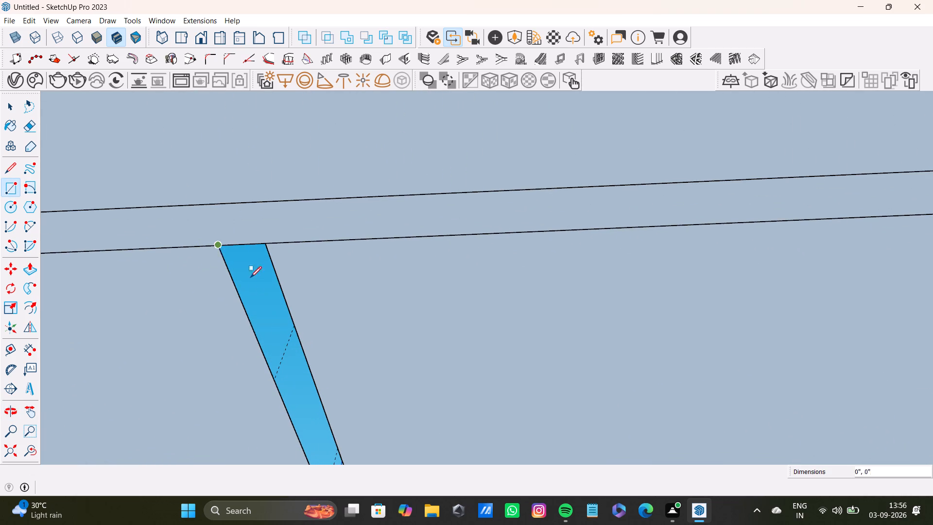
pyautogui.scroll(-4, 267, 354)
pyautogui.moveTo(294, 371); pyautogui.dragTo(288, 249, button='middle')
pyautogui.click(348, 410)
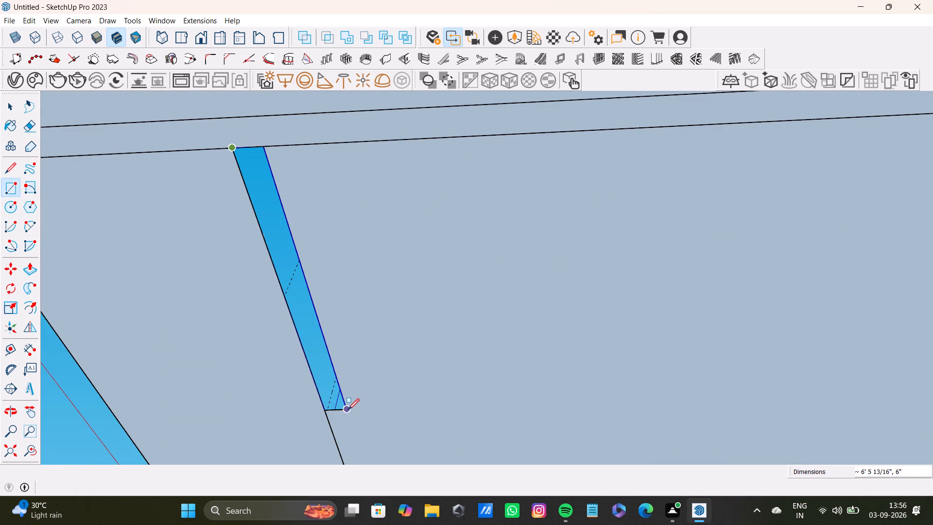
pyautogui.moveTo(333, 168); pyautogui.dragTo(333, 224, button='middle')
# Delete the edge separating the short partition from the long wall at their junction.
pyautogui.press('space')
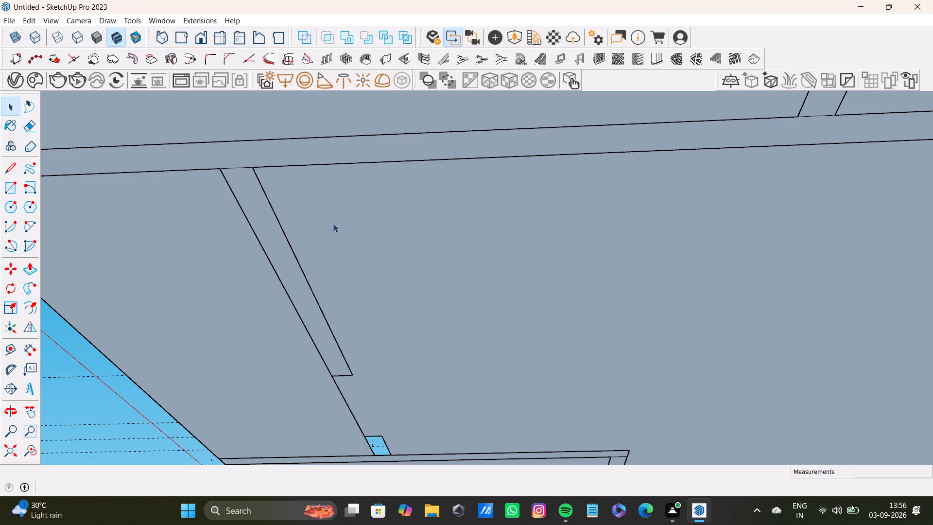
pyautogui.click(235, 167)
pyautogui.click(240, 169)
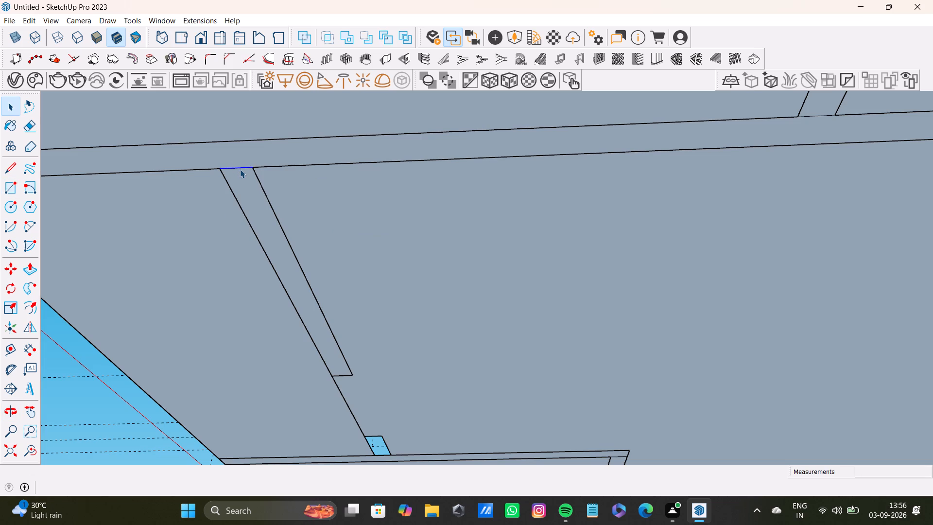
pyautogui.press('Delete')
# Draw a 1' 5 3/8" by 6" rectangle filling the wall stub opposite the short partition's free end.
pyautogui.scroll(-4, 260, 234)
pyautogui.keyDown('shift'); pyautogui.moveTo(330, 291); pyautogui.dragTo(330, 223, button='middle'); pyautogui.keyUp('shift')
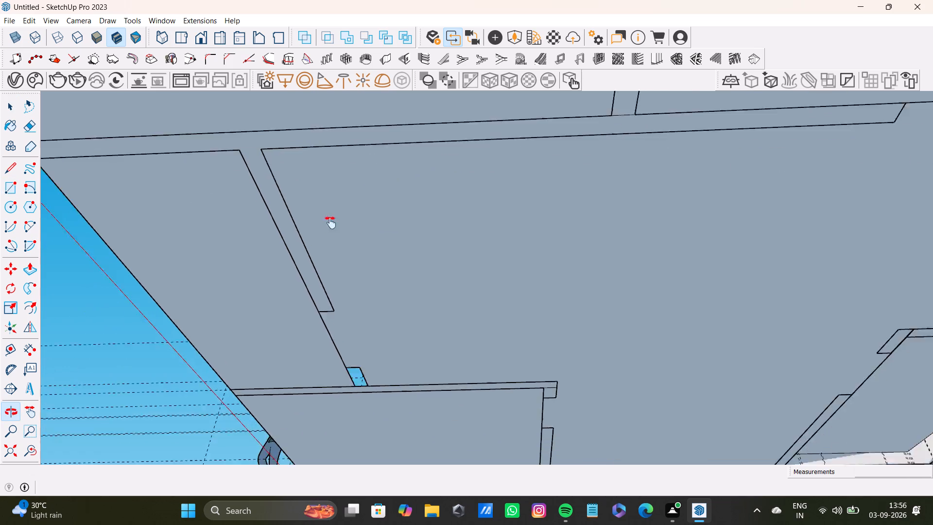
pyautogui.keyDown('shift'); pyautogui.moveTo(330, 223); pyautogui.dragTo(330, 218, button='middle'); pyautogui.keyUp('shift')
pyautogui.scroll(6, 306, 350)
pyautogui.moveTo(377, 351); pyautogui.dragTo(368, 255, button='middle')
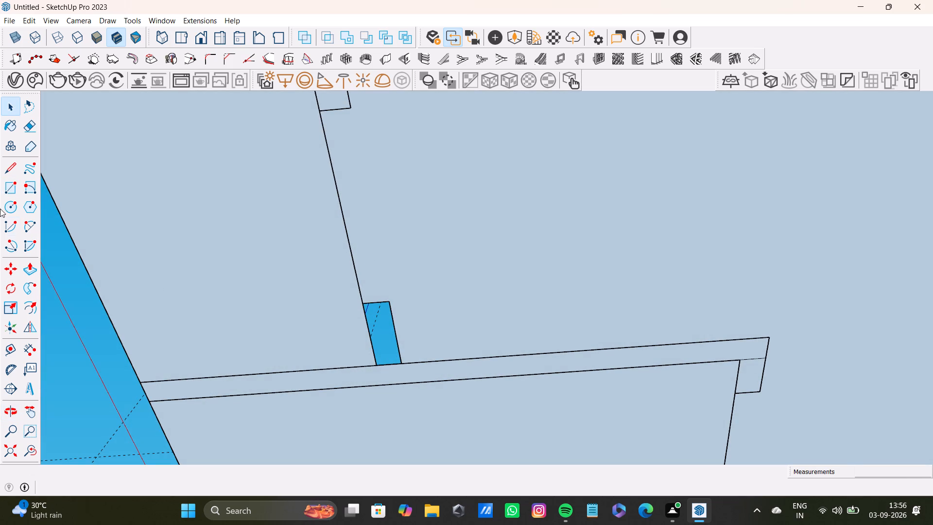
pyautogui.click(7, 185)
pyautogui.scroll(7, 393, 339)
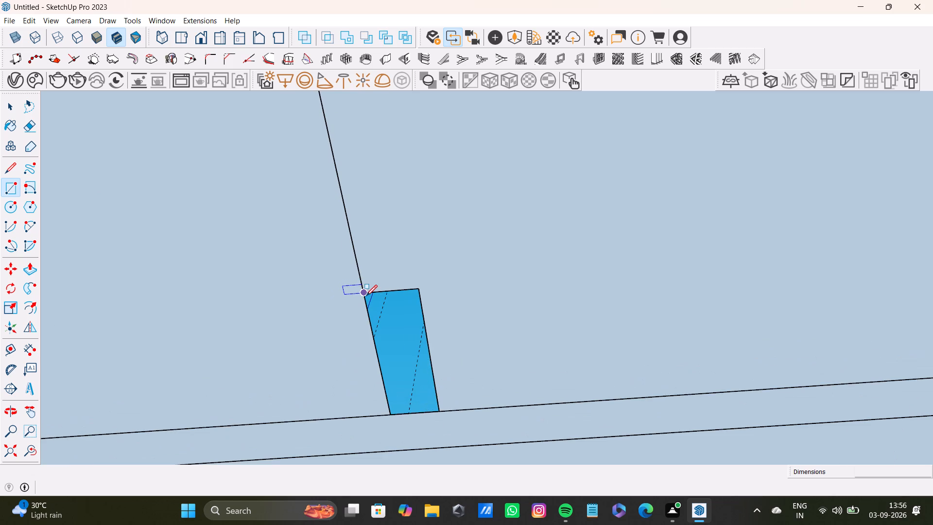
pyautogui.click(364, 294)
pyautogui.click(438, 408)
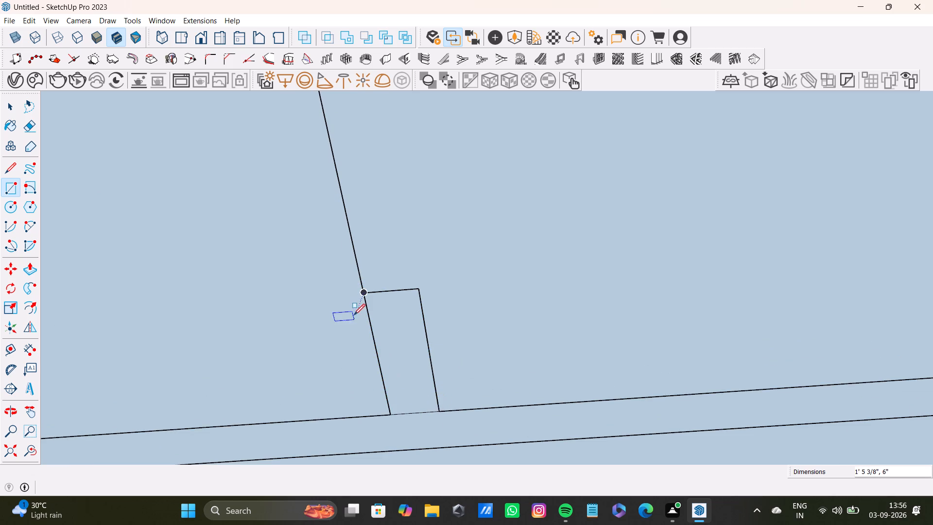
pyautogui.scroll(-4, 355, 314)
# Delete the edge between the wall stub and the cross wall it meets.
pyautogui.press('space')
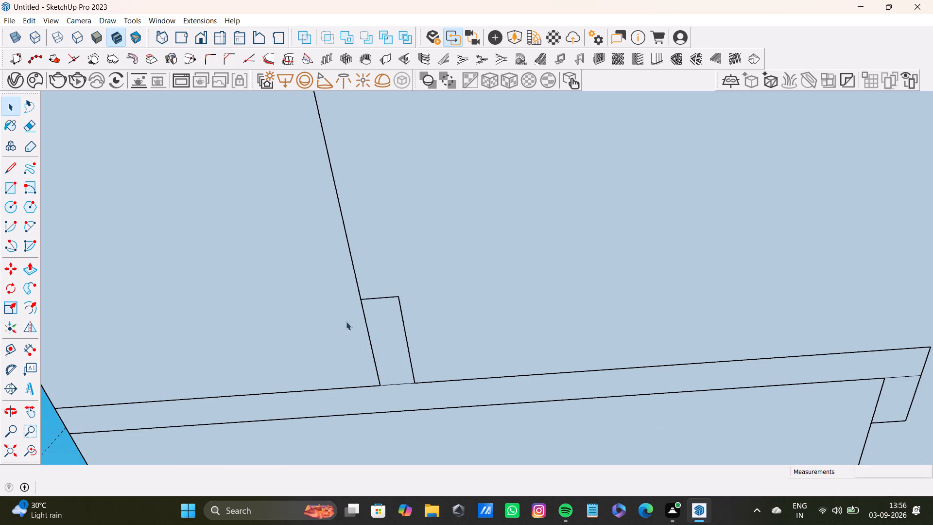
pyautogui.click(402, 383)
pyautogui.press('Delete')
# Examine the whole floor plan from below and above for any wall gaps still left unfilled.
pyautogui.scroll(-14, 363, 180)
pyautogui.moveTo(400, 192); pyautogui.dragTo(455, 259, button='middle')
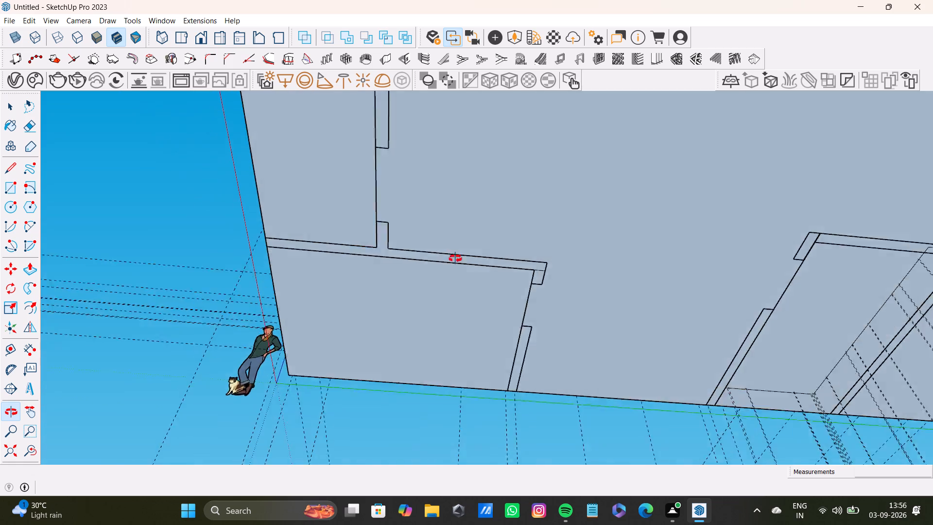
pyautogui.moveTo(455, 259); pyautogui.dragTo(465, 281, button='middle')
pyautogui.keyDown('shift'); pyautogui.moveTo(484, 251); pyautogui.dragTo(225, 267, button='middle'); pyautogui.keyUp('shift')
pyautogui.scroll(-4, 316, 253)
pyautogui.moveTo(494, 315); pyautogui.dragTo(493, 248, button='middle')
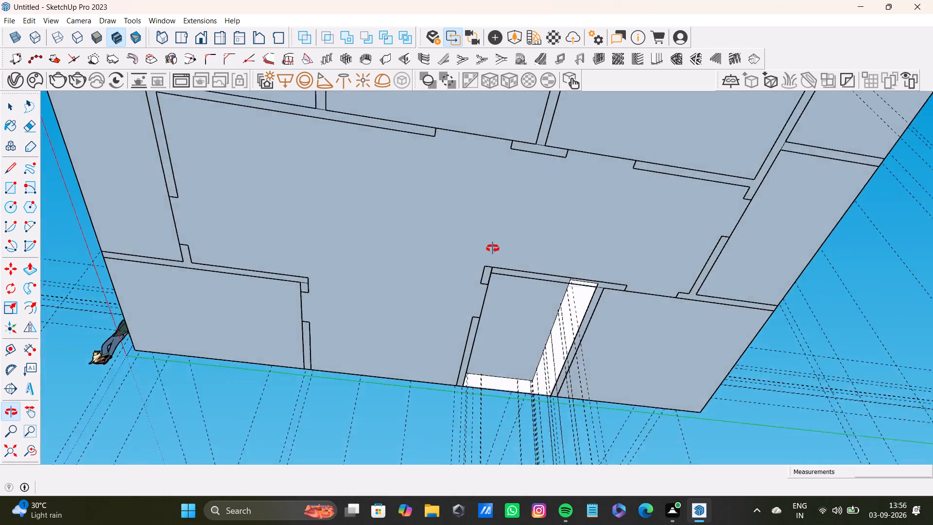
pyautogui.moveTo(493, 248); pyautogui.dragTo(469, 181, button='middle')
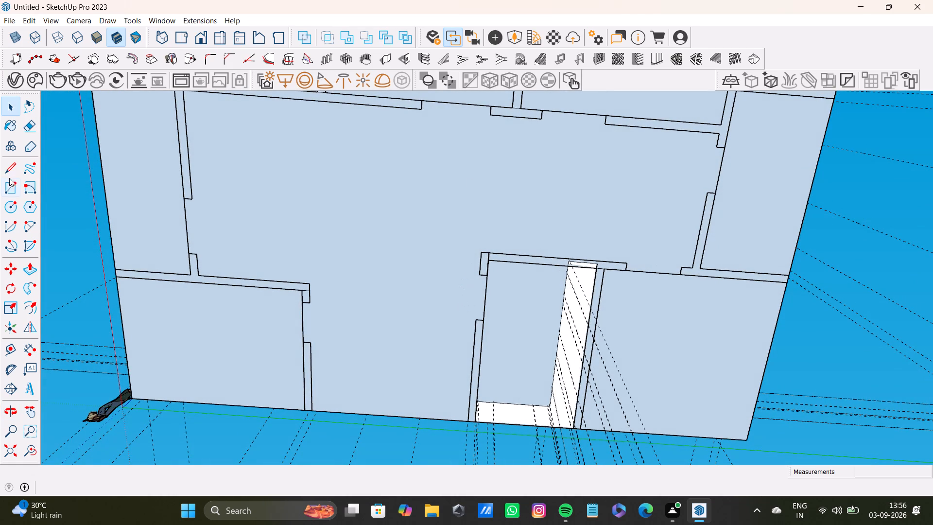
pyautogui.moveTo(10, 191); pyautogui.dragTo(17, 188)
pyautogui.scroll(7, 551, 284)
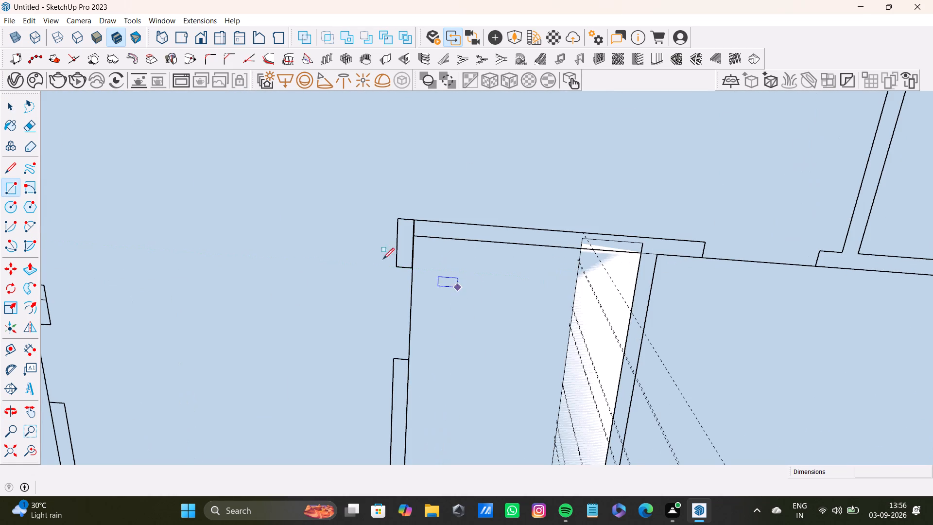
pyautogui.scroll(-5, 379, 211)
pyautogui.moveTo(423, 179); pyautogui.dragTo(388, 385, button='middle')
pyautogui.scroll(-5, 376, 264)
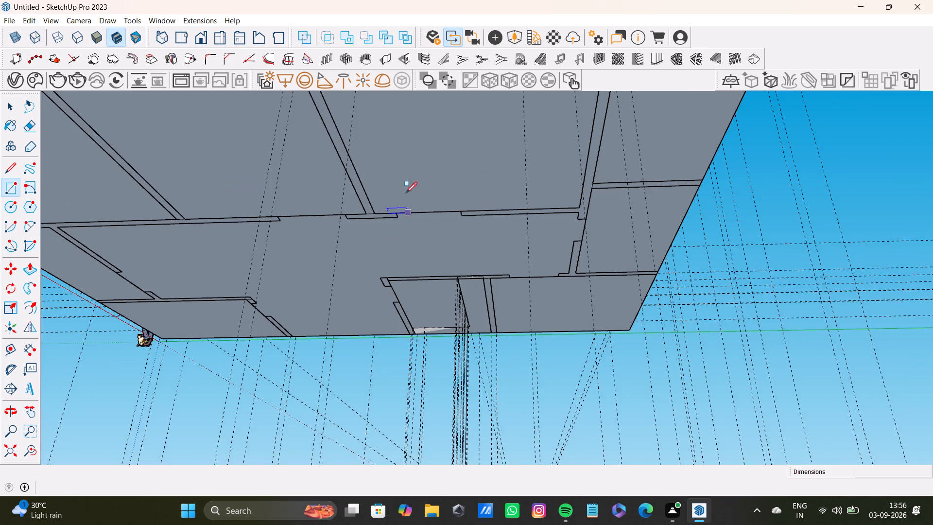
pyautogui.moveTo(402, 185); pyautogui.dragTo(388, 378, button='middle')
pyautogui.scroll(-4, 395, 319)
pyautogui.press('space')
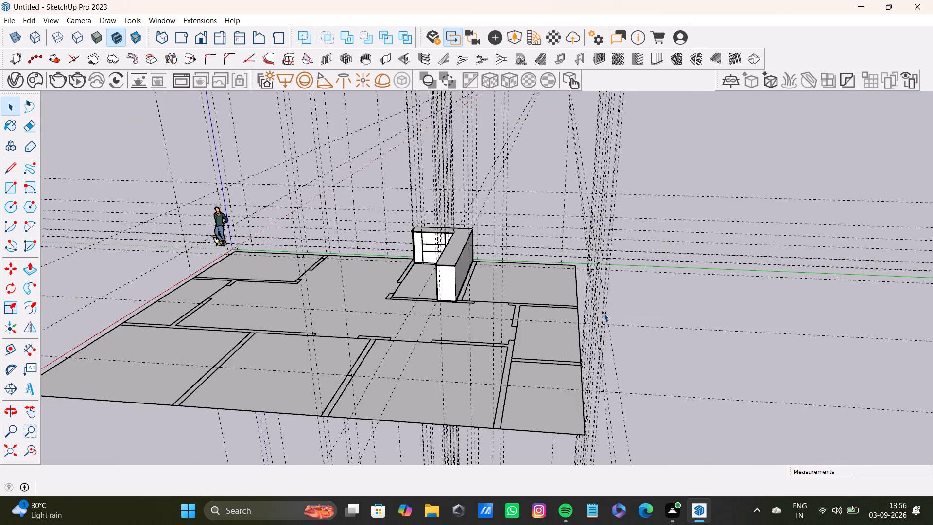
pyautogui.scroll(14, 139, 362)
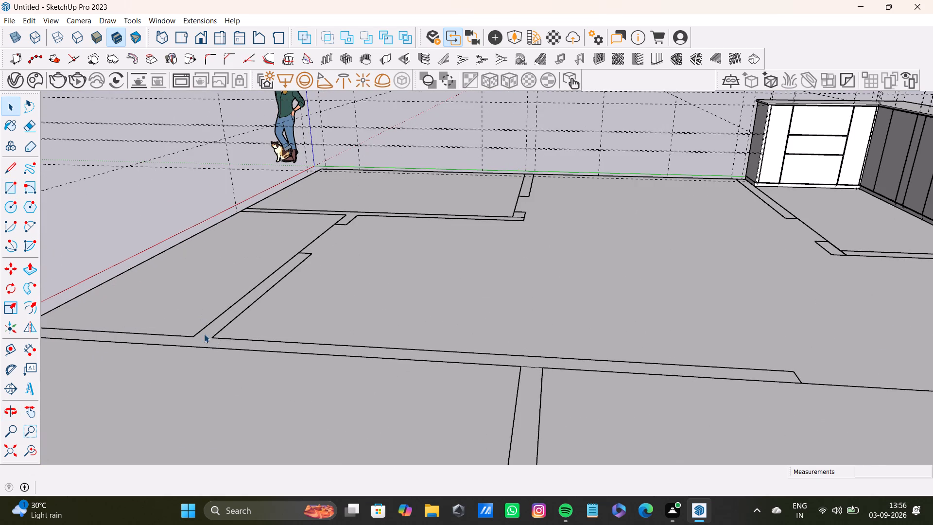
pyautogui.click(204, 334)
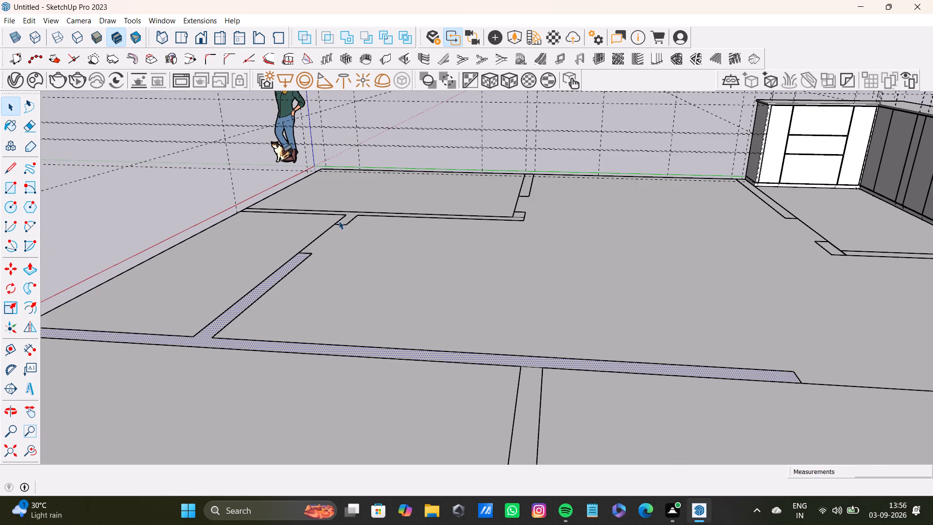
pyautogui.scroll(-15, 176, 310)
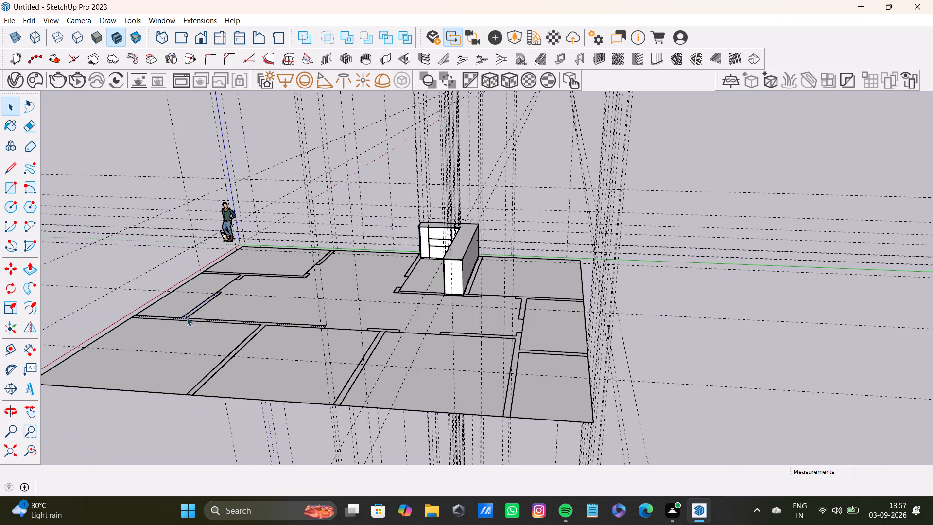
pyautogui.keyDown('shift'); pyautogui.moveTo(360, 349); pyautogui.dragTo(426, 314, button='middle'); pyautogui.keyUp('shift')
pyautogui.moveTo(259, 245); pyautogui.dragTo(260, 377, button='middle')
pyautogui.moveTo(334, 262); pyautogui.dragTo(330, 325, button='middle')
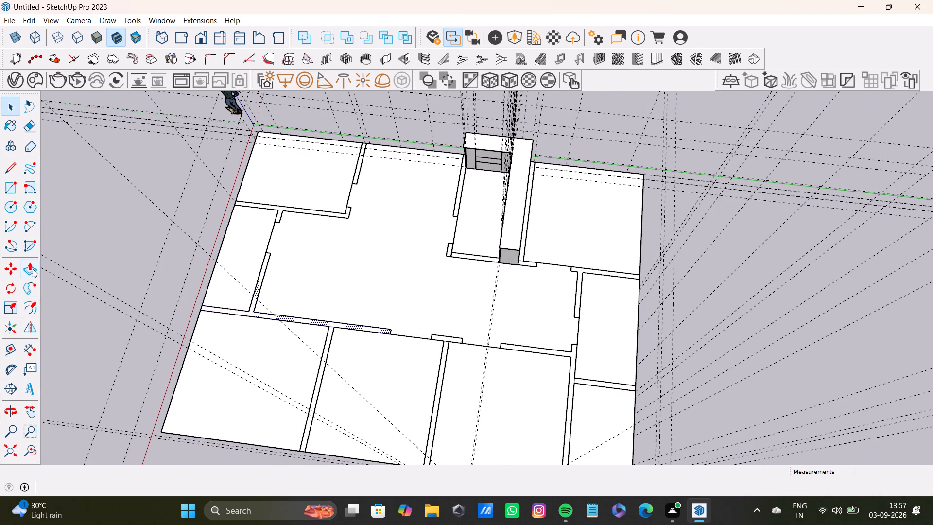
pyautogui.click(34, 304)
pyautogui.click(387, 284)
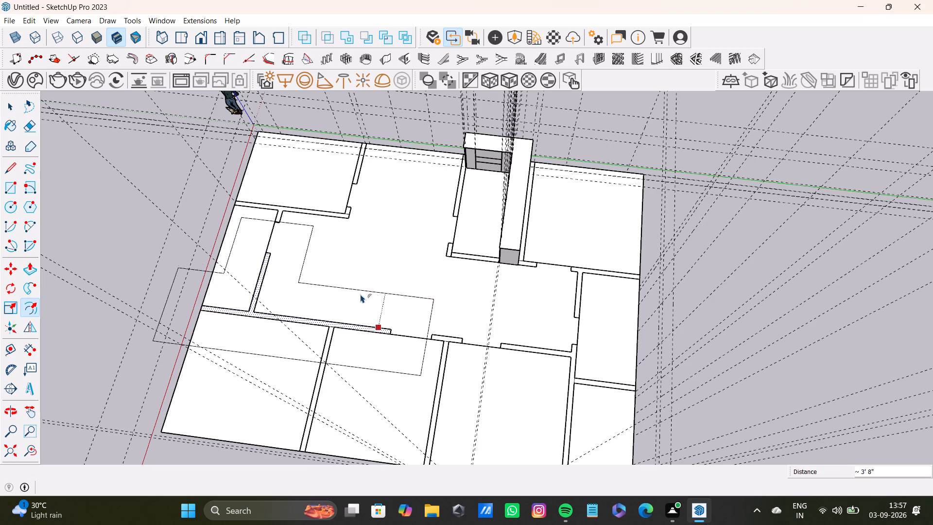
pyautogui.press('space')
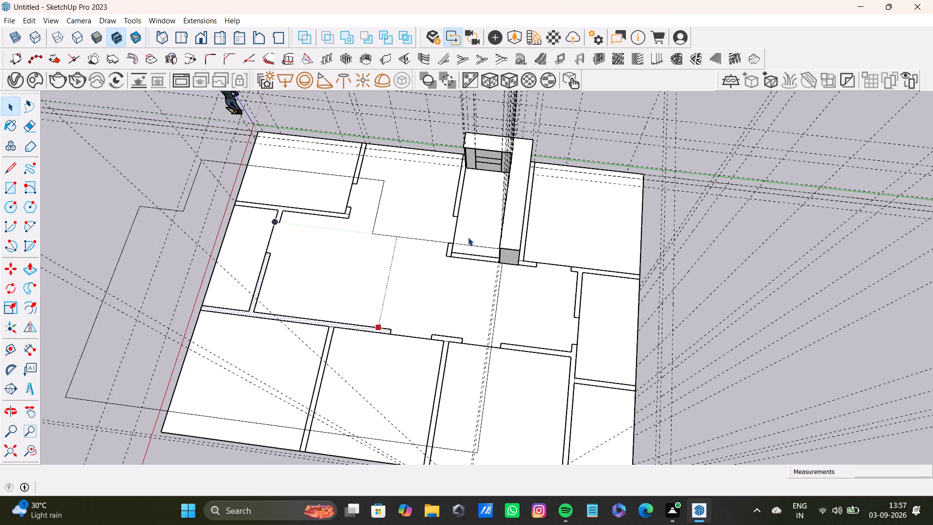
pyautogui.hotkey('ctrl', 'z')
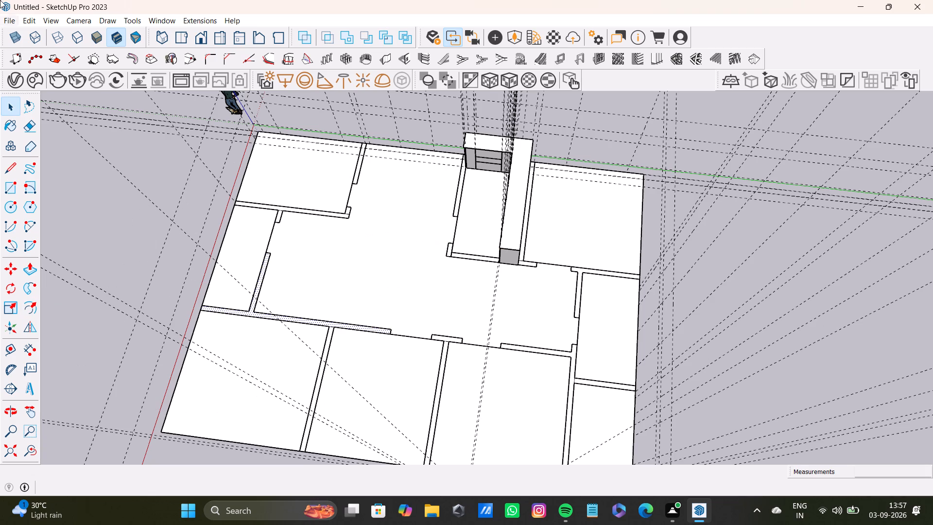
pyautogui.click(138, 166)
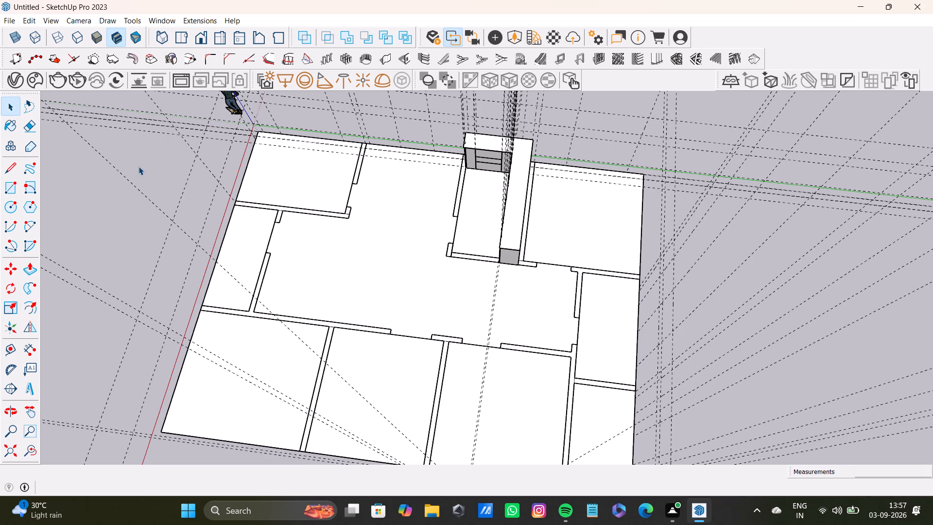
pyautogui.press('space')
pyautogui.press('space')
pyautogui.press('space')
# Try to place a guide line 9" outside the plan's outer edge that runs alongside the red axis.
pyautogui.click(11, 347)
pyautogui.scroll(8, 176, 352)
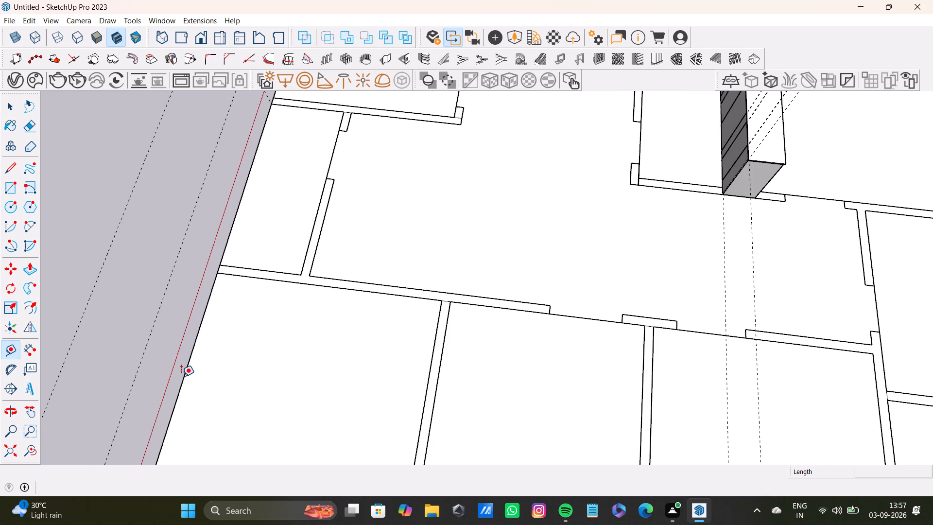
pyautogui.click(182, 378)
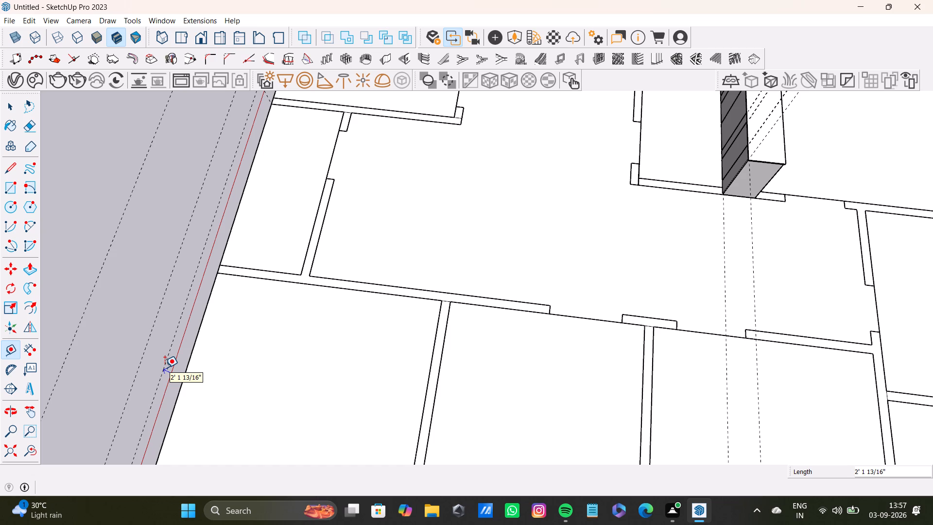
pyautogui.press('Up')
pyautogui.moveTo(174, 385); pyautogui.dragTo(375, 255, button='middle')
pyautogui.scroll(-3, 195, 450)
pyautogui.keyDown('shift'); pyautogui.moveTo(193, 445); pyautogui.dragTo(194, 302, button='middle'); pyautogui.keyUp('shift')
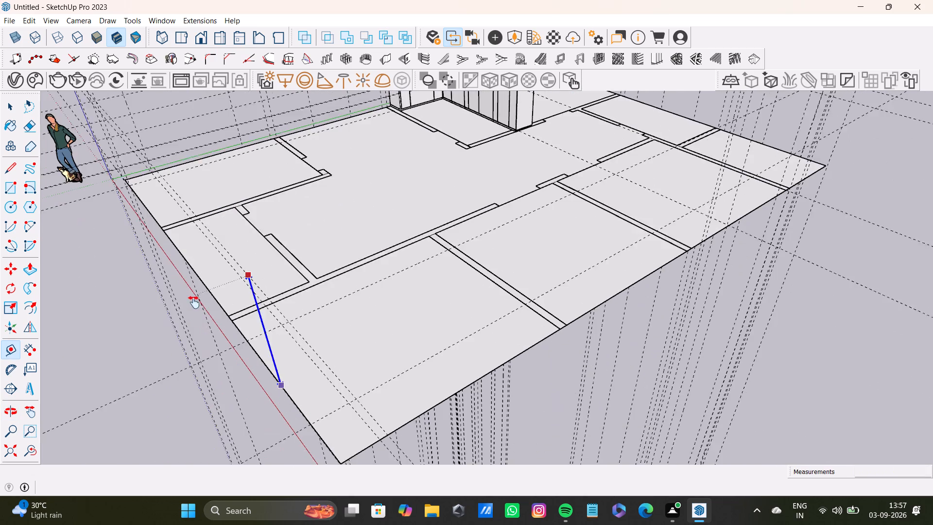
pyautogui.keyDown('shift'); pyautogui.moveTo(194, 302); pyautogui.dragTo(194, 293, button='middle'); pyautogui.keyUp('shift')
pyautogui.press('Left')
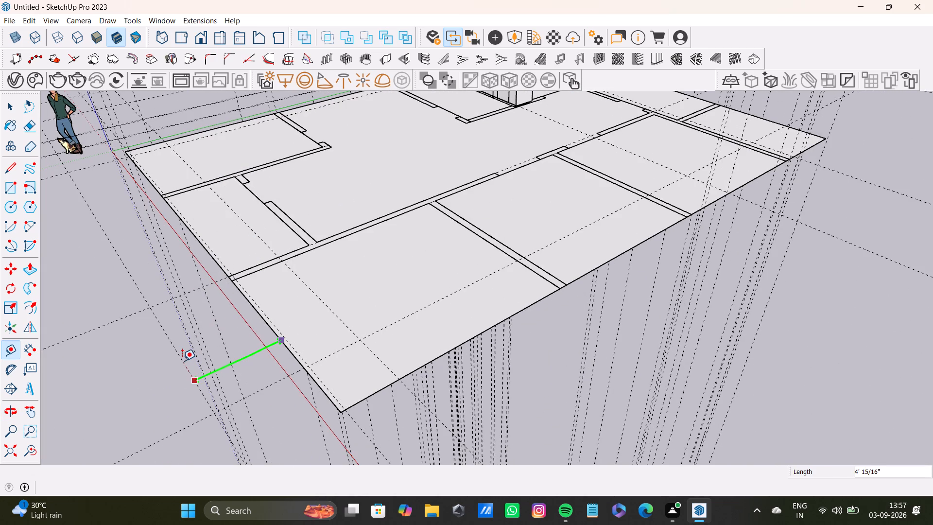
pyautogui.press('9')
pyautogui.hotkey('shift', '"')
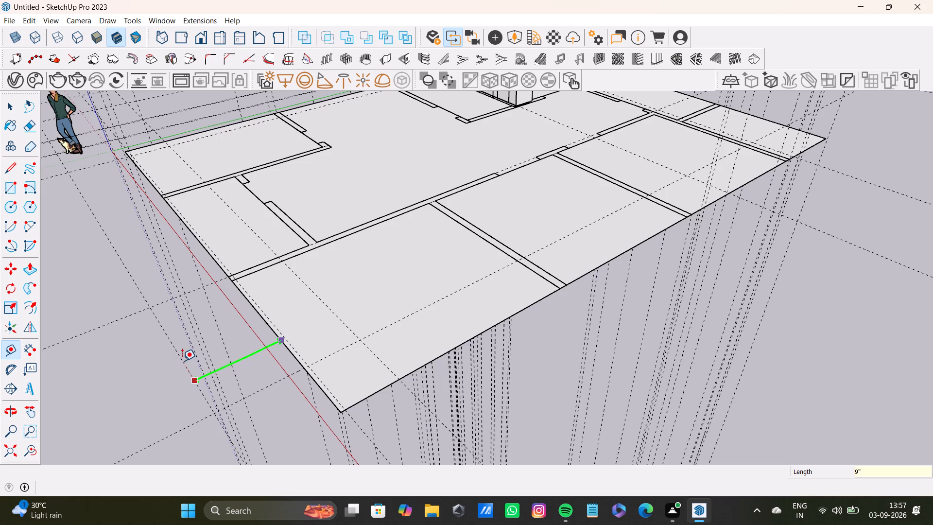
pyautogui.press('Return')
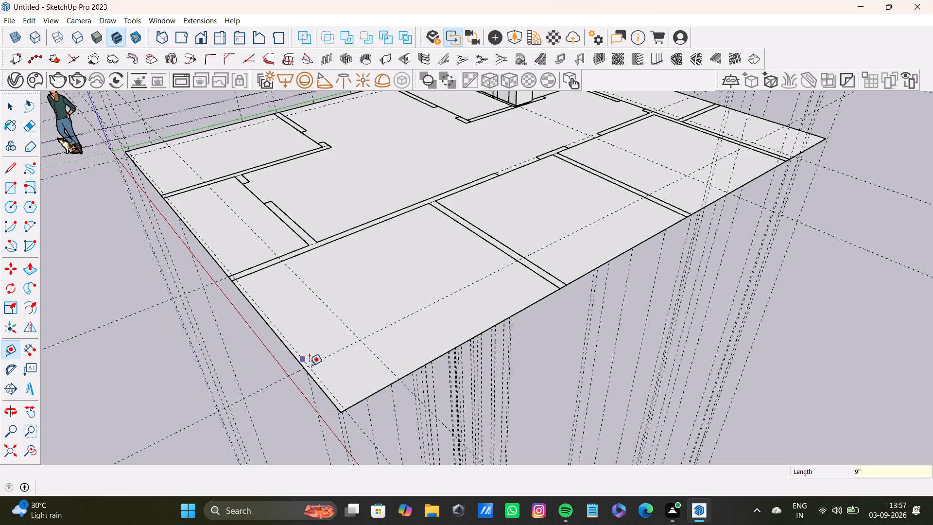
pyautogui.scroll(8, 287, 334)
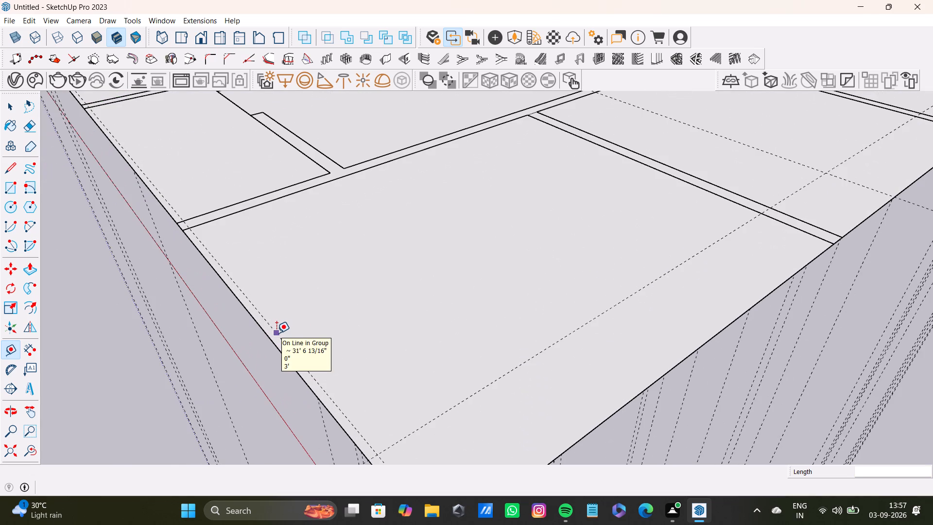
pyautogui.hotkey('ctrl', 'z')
# Place a guide line 9" outside the outer edge alongside the red axis, measured along the green direction near the plan's corner.
pyautogui.scroll(-5, 241, 292)
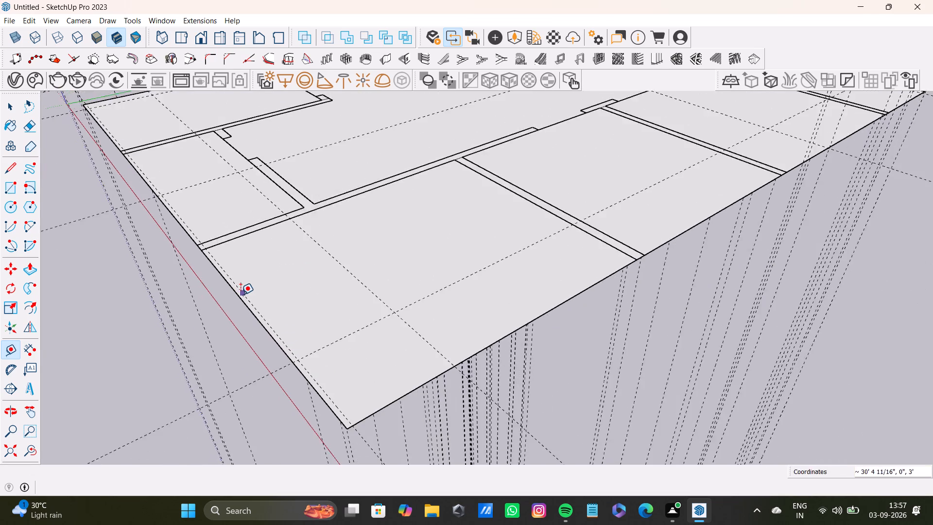
pyautogui.scroll(-10, 241, 295)
pyautogui.moveTo(269, 312); pyautogui.dragTo(153, 367, button='middle')
pyautogui.scroll(13, 244, 291)
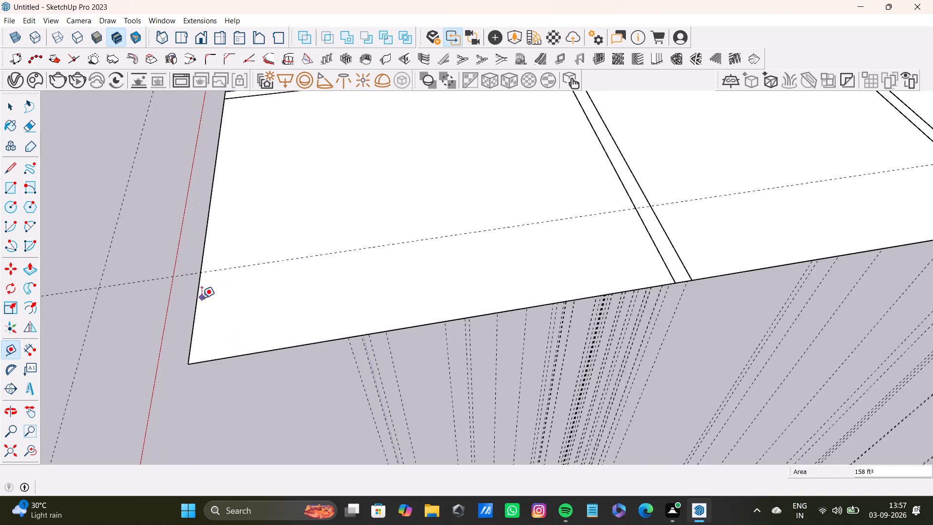
pyautogui.scroll(3, 202, 298)
pyautogui.click(193, 315)
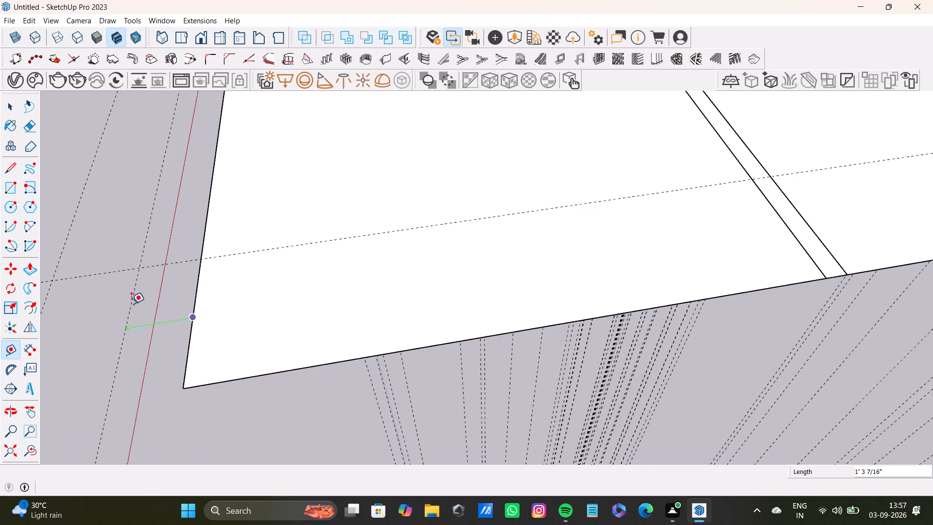
pyautogui.press('Left')
pyautogui.press('9')
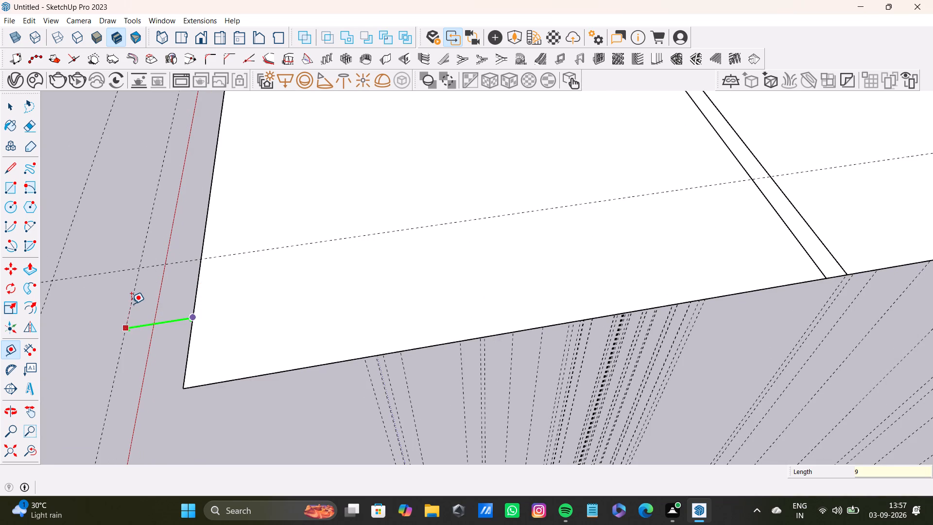
pyautogui.hotkey('shift', '"')
pyautogui.press('Return')
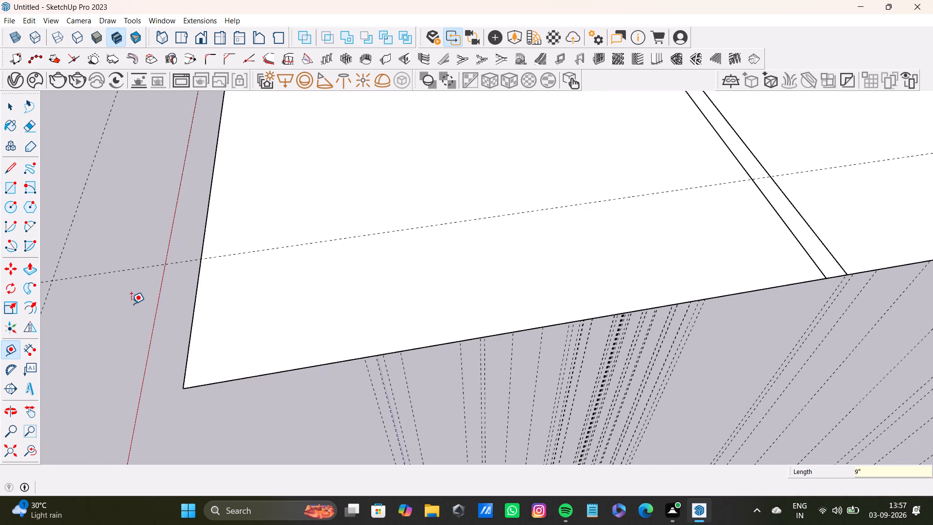
# Delete the edge separating the short return from the long wall at the corner room's L-shaped inner corner.
pyautogui.scroll(-20, 121, 266)
pyautogui.scroll(-9, 121, 266)
pyautogui.moveTo(179, 312); pyautogui.dragTo(269, 280, button='middle')
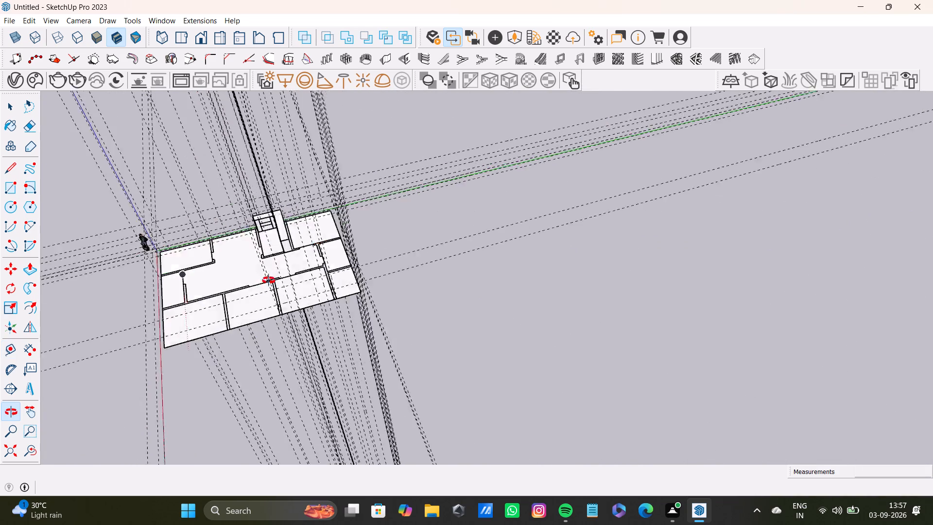
pyautogui.moveTo(269, 280); pyautogui.dragTo(360, 361, button='middle')
pyautogui.keyDown('shift'); pyautogui.moveTo(276, 367); pyautogui.dragTo(275, 229, button='middle'); pyautogui.keyUp('shift')
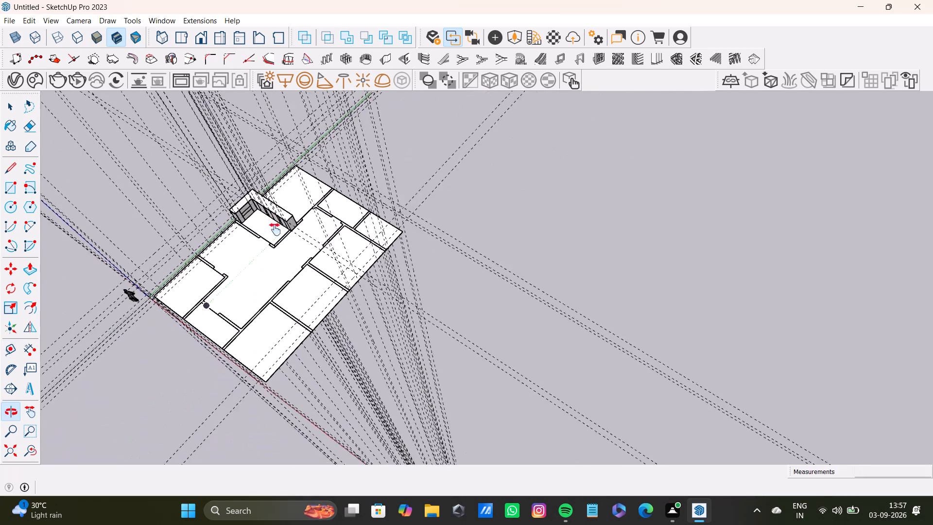
pyautogui.keyDown('shift'); pyautogui.moveTo(275, 229); pyautogui.dragTo(276, 228, button='middle'); pyautogui.keyUp('shift')
pyautogui.scroll(14, 231, 296)
pyautogui.scroll(-5, 299, 340)
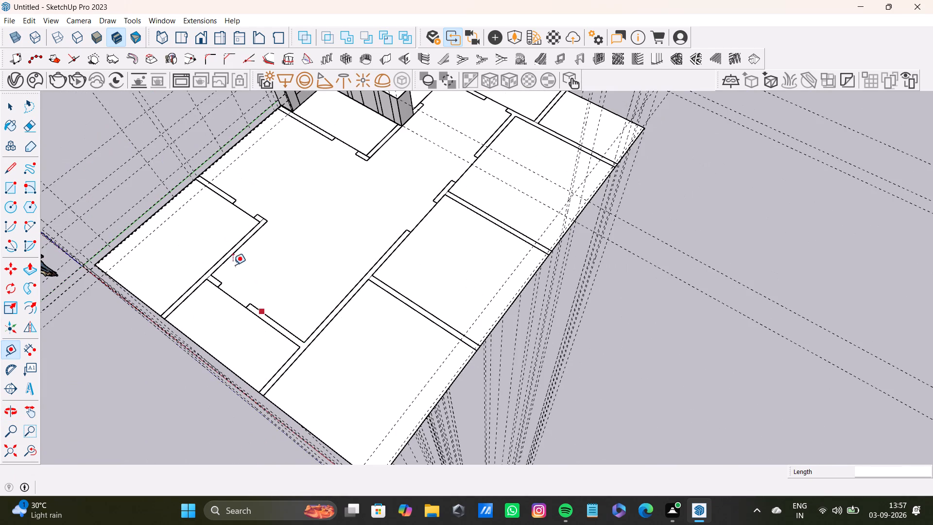
pyautogui.press('space')
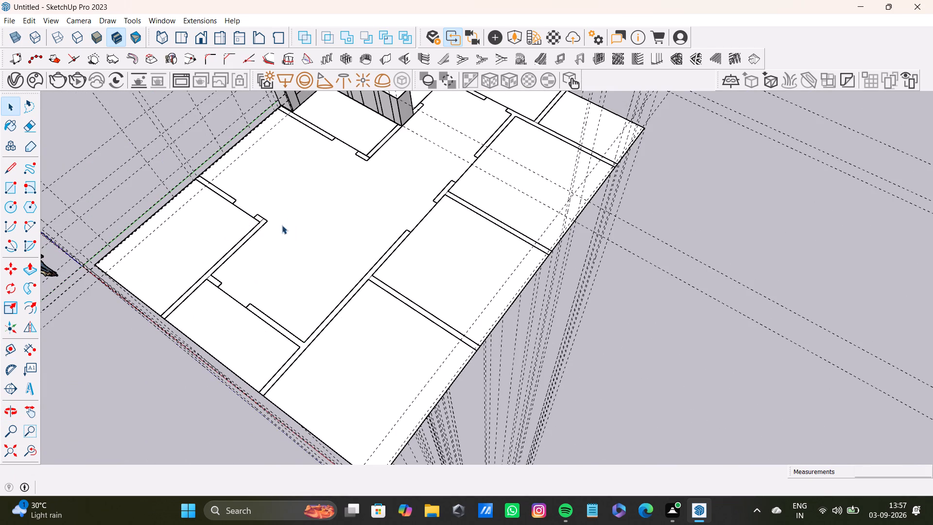
pyautogui.scroll(13, 291, 213)
pyautogui.click(209, 232)
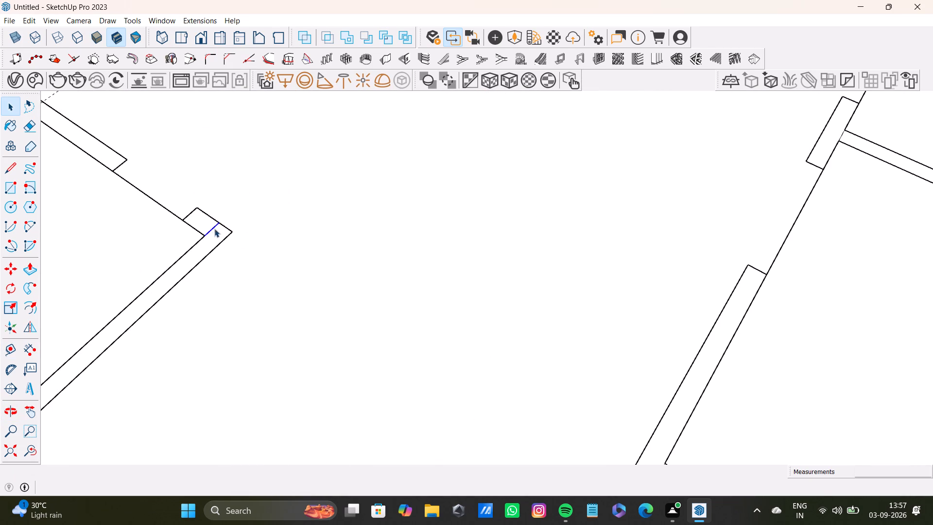
pyautogui.press('Delete')
# Delete the edge between the short free-standing cross-wall piece and the partition that meets it between two bedrooms.
pyautogui.scroll(-11, 291, 14)
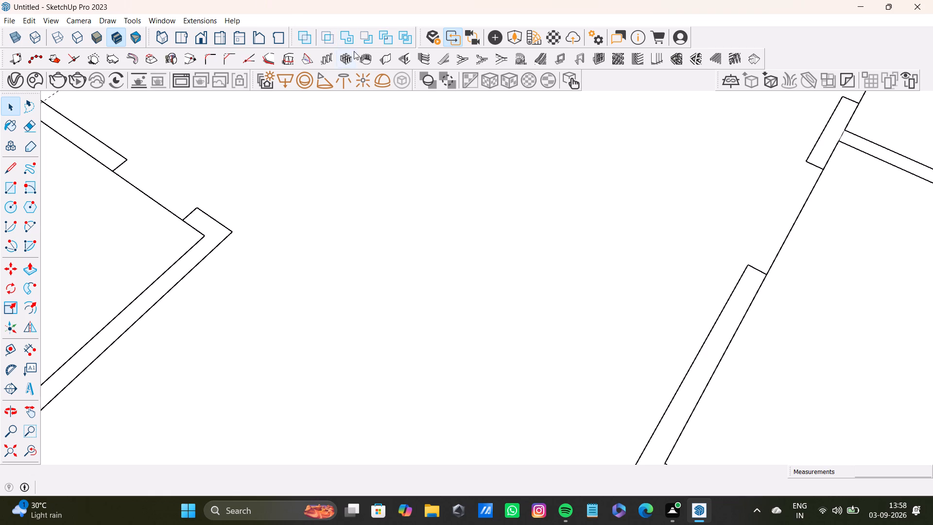
pyautogui.scroll(-3, 354, 51)
pyautogui.scroll(-14, 170, 220)
pyautogui.moveTo(420, 261); pyautogui.dragTo(307, 331, button='middle')
pyautogui.scroll(5, 425, 219)
pyautogui.scroll(-8, 448, 219)
pyautogui.moveTo(487, 222); pyautogui.dragTo(369, 249, button='middle')
pyautogui.scroll(9, 469, 230)
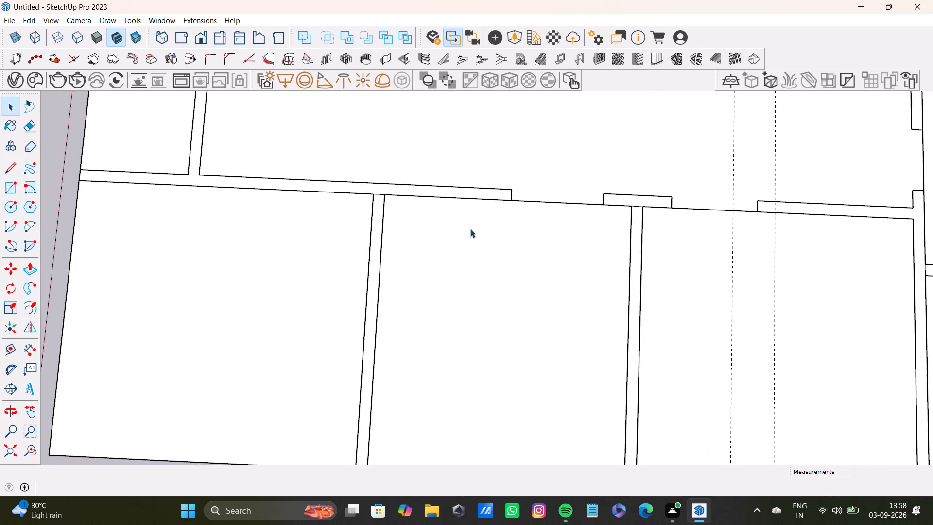
pyautogui.scroll(-14, 470, 229)
pyautogui.scroll(13, 526, 229)
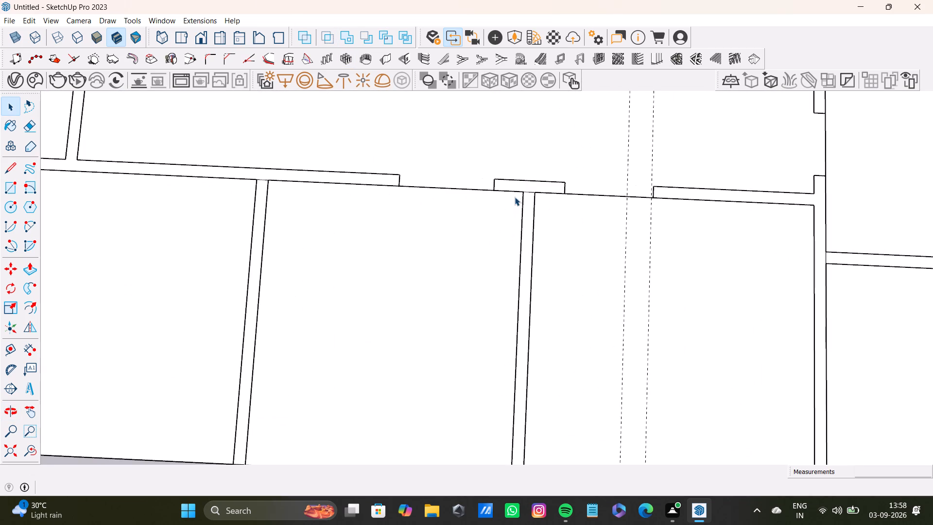
pyautogui.scroll(12, 517, 195)
pyautogui.click(546, 193)
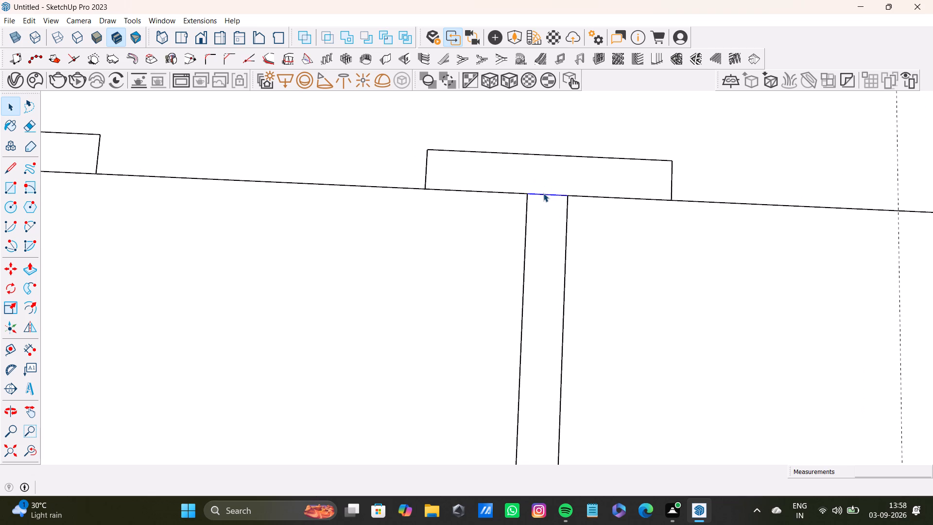
pyautogui.press('Delete')
# Delete the edge between the long cross wall and the first partition branching from it.
pyautogui.scroll(-14, 518, 195)
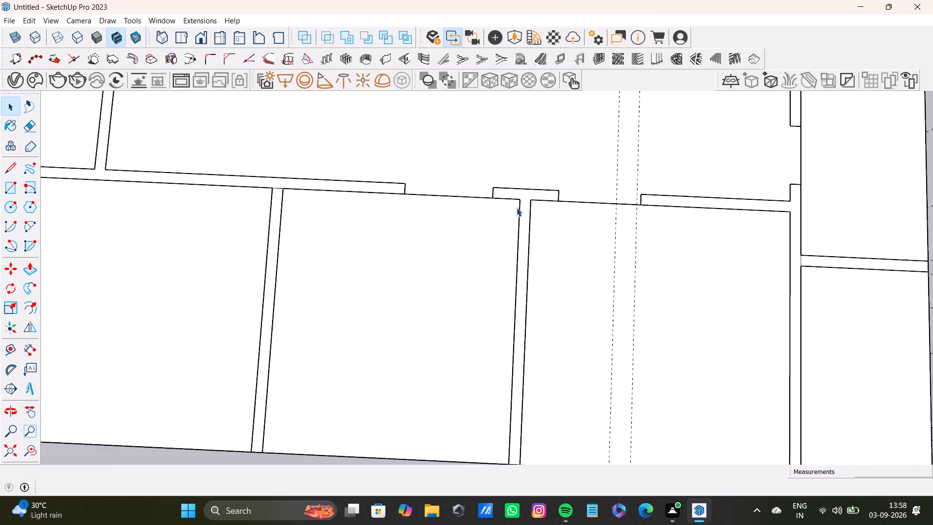
pyautogui.scroll(-4, 517, 208)
pyautogui.scroll(2, 341, 241)
pyautogui.scroll(15, 346, 172)
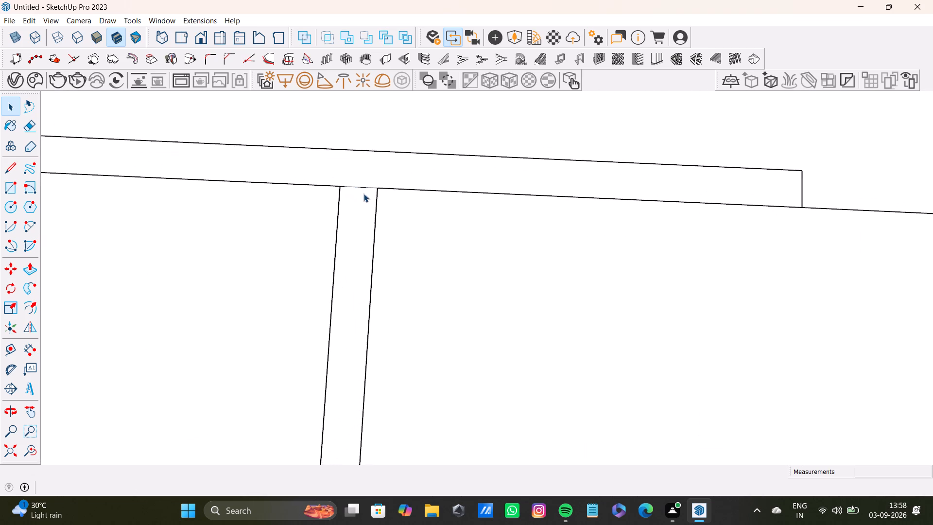
pyautogui.scroll(2, 363, 193)
pyautogui.click(363, 184)
pyautogui.press('Delete')
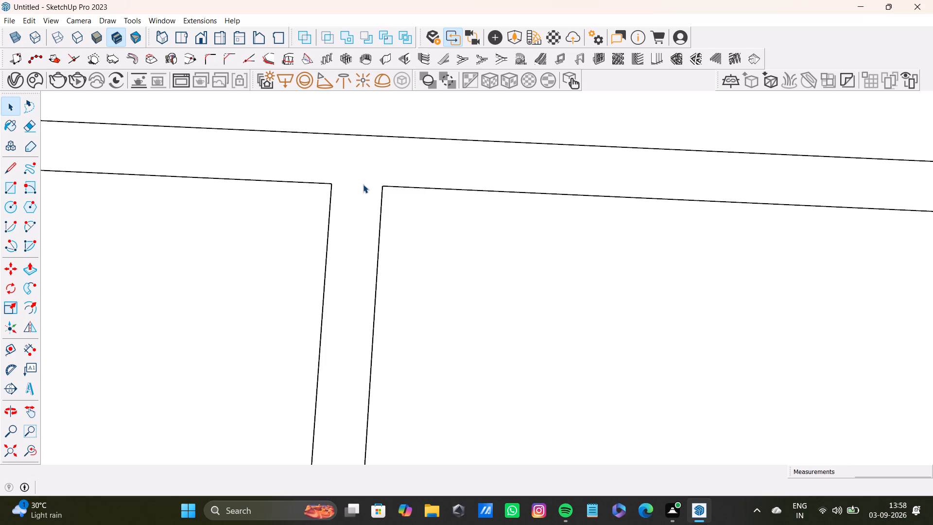
# Select the wall faces along the cross wall one by one to check that they are merged at the junctions.
pyautogui.click(366, 168)
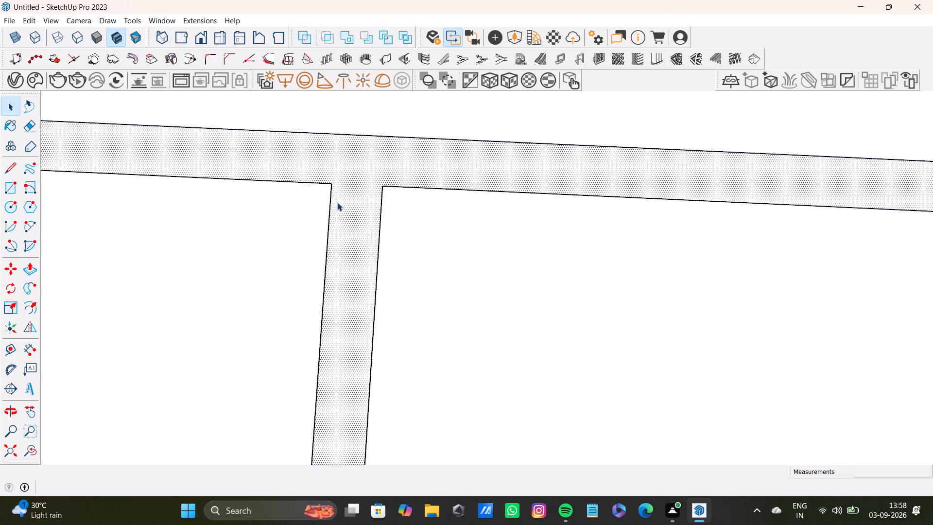
pyautogui.scroll(-20, 337, 202)
pyautogui.scroll(-6, 337, 202)
pyautogui.scroll(5, 277, 177)
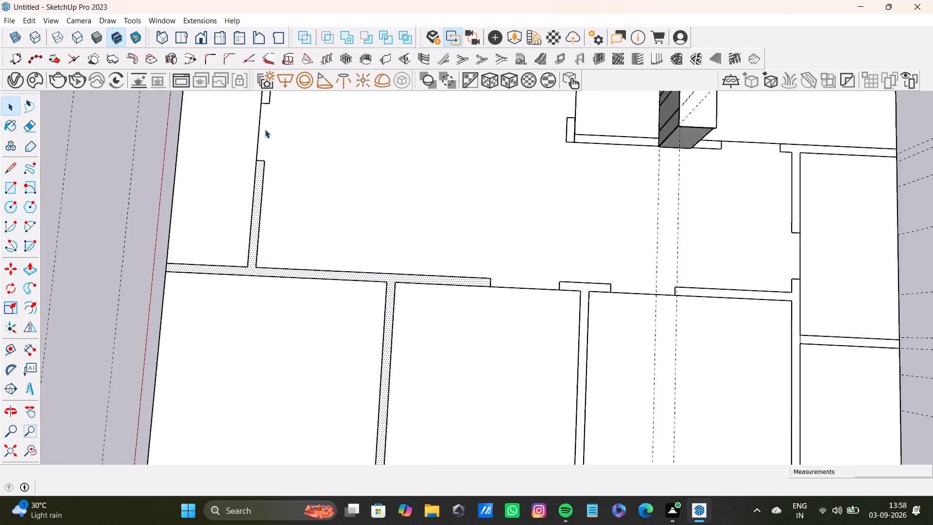
pyautogui.scroll(4, 265, 129)
pyautogui.scroll(-9, 266, 148)
pyautogui.scroll(13, 553, 299)
pyautogui.click(444, 233)
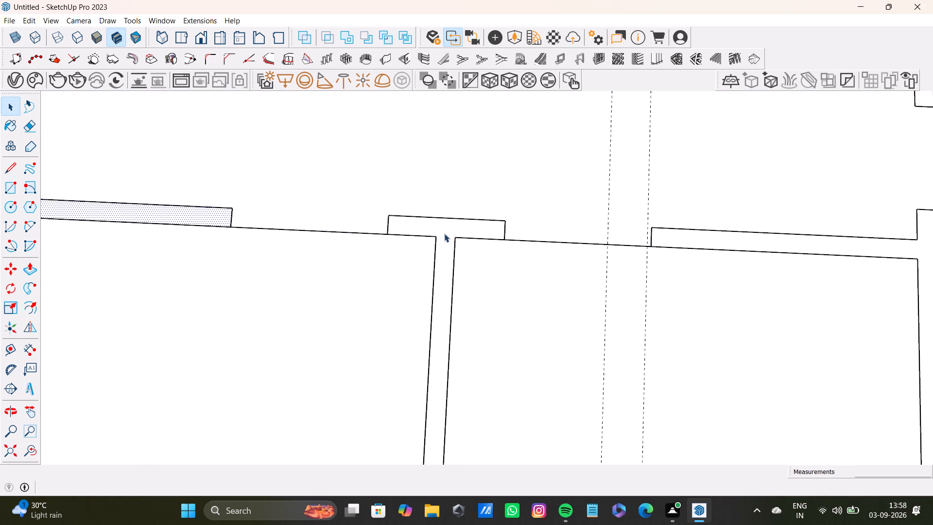
pyautogui.scroll(-10, 446, 247)
pyautogui.scroll(5, 616, 260)
pyautogui.click(654, 260)
# Delete the edge where the short wall between the two far-end rooms meets the long partition.
pyautogui.scroll(-6, 647, 277)
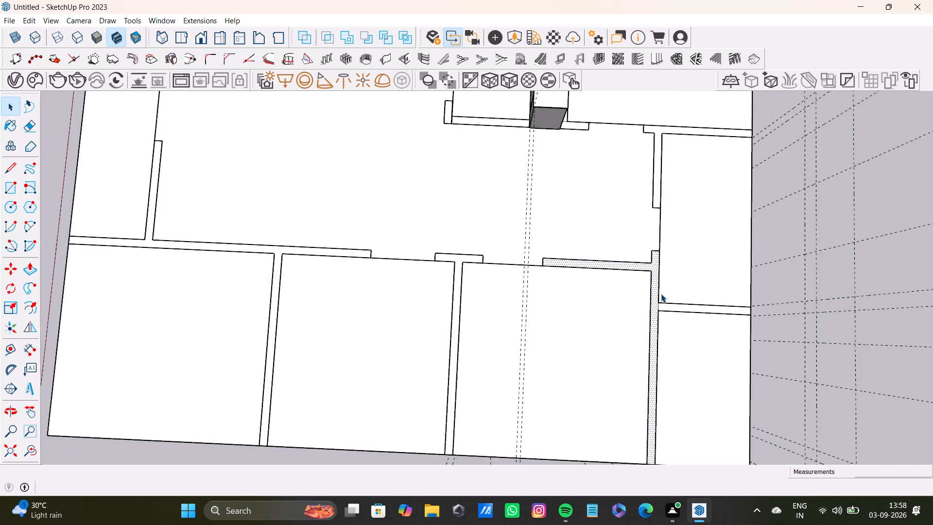
pyautogui.scroll(-2, 661, 294)
pyautogui.scroll(18, 662, 295)
pyautogui.click(645, 315)
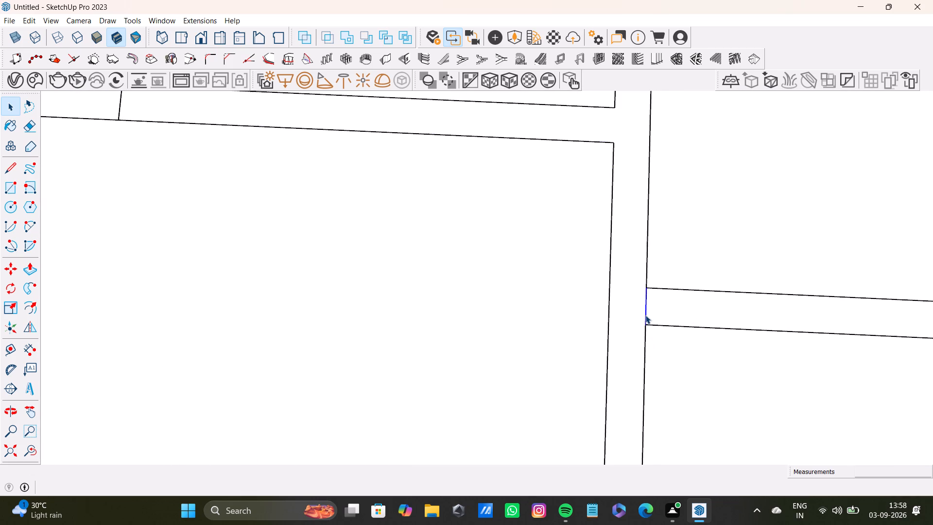
pyautogui.press('Delete')
# Delete the edge between the small door-side wall stub and the corner room's long wall.
pyautogui.scroll(-3, 638, 314)
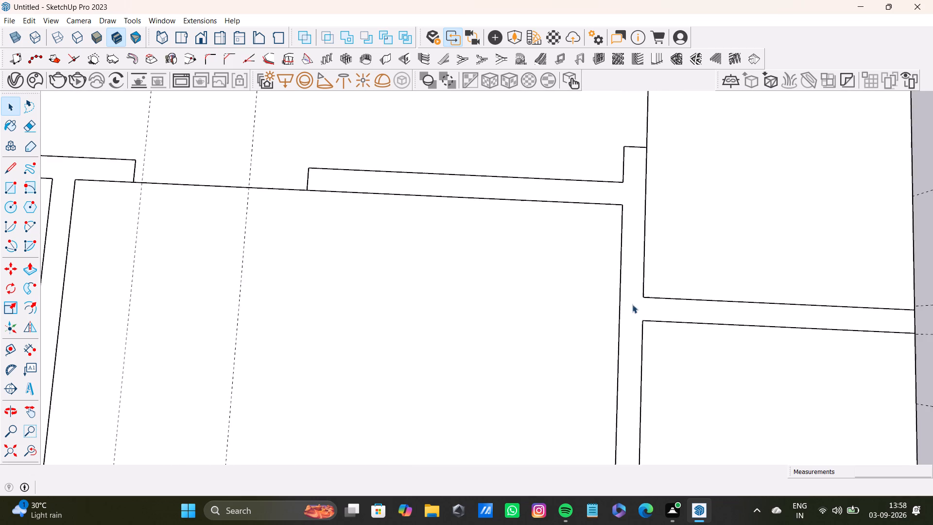
pyautogui.scroll(-11, 632, 304)
pyautogui.scroll(-8, 615, 157)
pyautogui.moveTo(613, 161); pyautogui.dragTo(510, 223, button='middle')
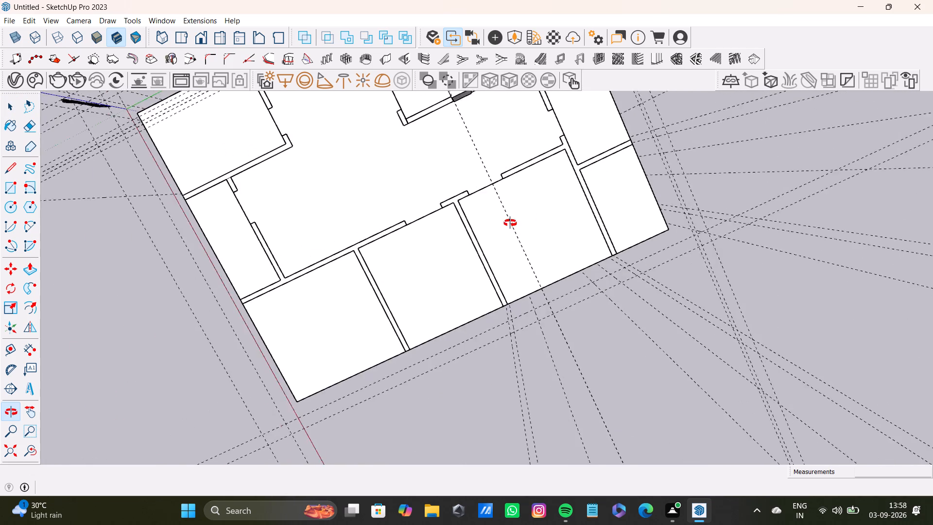
pyautogui.moveTo(510, 223); pyautogui.dragTo(513, 120, button='middle')
pyautogui.scroll(9, 378, 131)
pyautogui.scroll(-8, 459, 159)
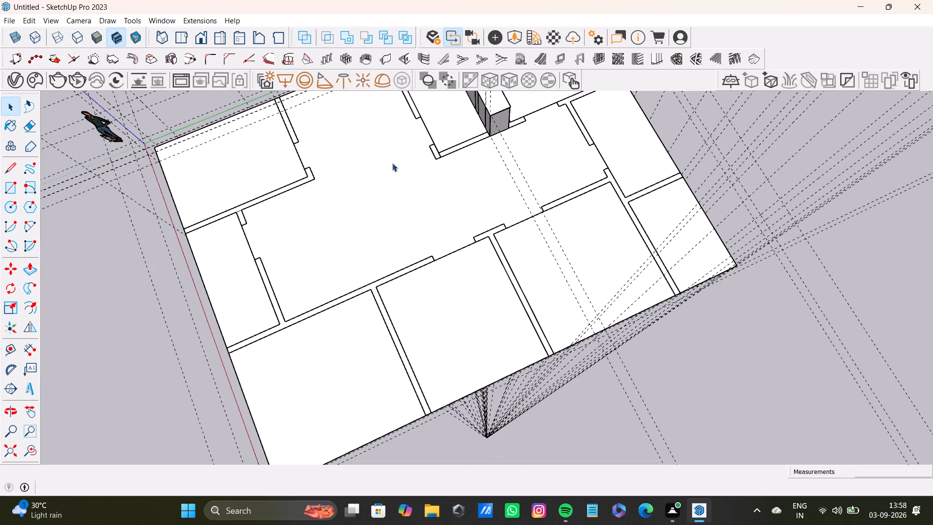
pyautogui.scroll(14, 236, 207)
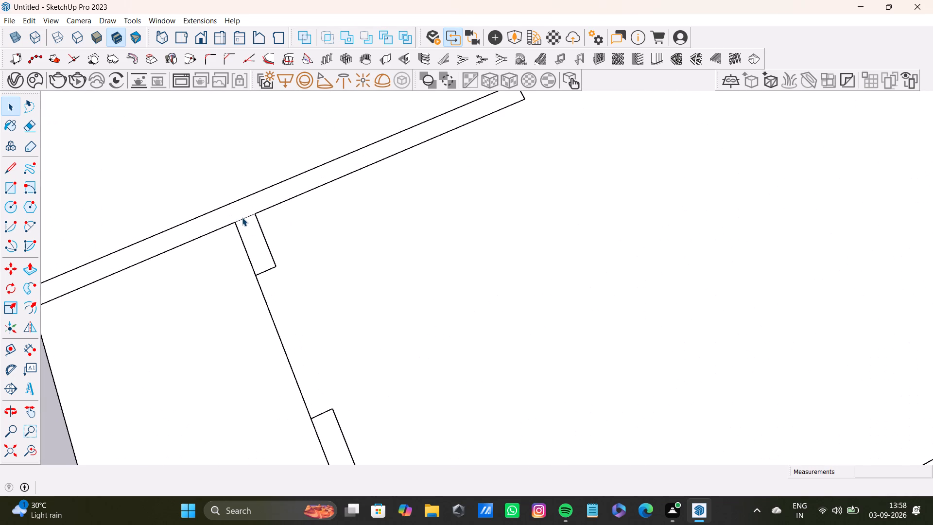
pyautogui.click(245, 217)
pyautogui.press('Delete')
pyautogui.scroll(-15, 279, 241)
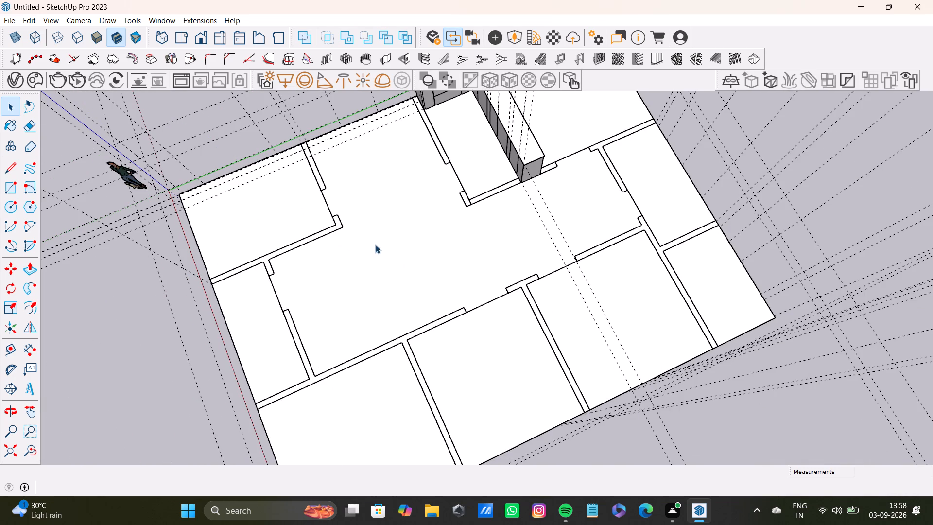
# Extrude the merged cross wall face, including its branching partition and side stub, up by 10'.
pyautogui.scroll(3, 422, 347)
pyautogui.click(400, 338)
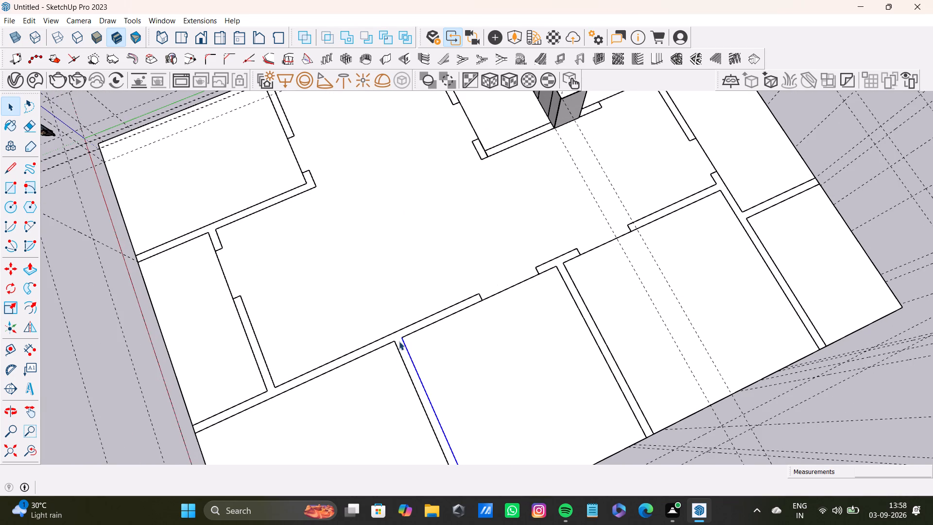
pyautogui.click(397, 338)
pyautogui.press('p')
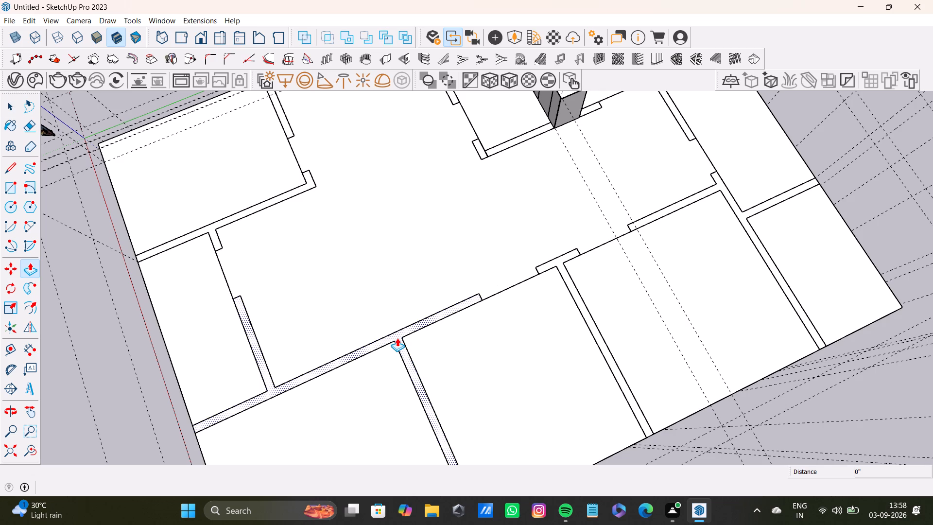
pyautogui.moveTo(397, 338); pyautogui.dragTo(362, 254)
pyautogui.write("10'")
pyautogui.press('Return')
# Extrude the T-shaped partition between the two middle rooms up to the 10' height of the raised cross wall.
pyautogui.moveTo(468, 369); pyautogui.dragTo(438, 367, button='middle')
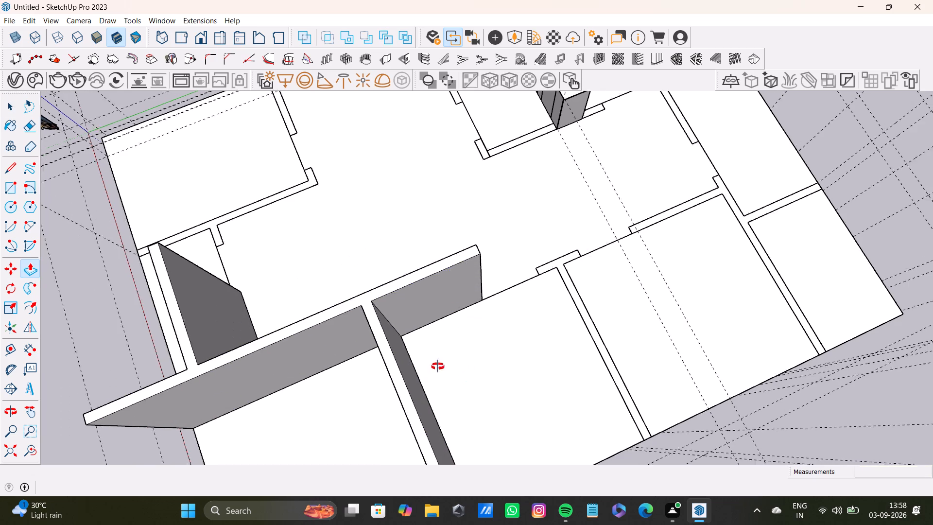
pyautogui.moveTo(438, 367); pyautogui.dragTo(206, 241, button='middle')
pyautogui.scroll(3, 622, 359)
pyautogui.moveTo(528, 334); pyautogui.dragTo(454, 196)
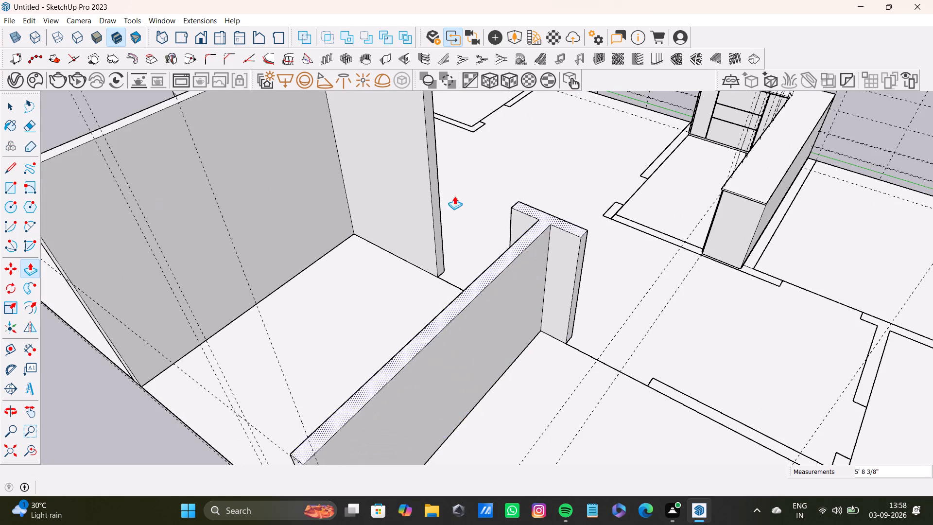
pyautogui.moveTo(454, 196); pyautogui.dragTo(414, 151)
pyautogui.scroll(-4, 389, 158)
pyautogui.moveTo(404, 218); pyautogui.dragTo(544, 189, button='middle')
pyautogui.moveTo(504, 194); pyautogui.dragTo(396, 119)
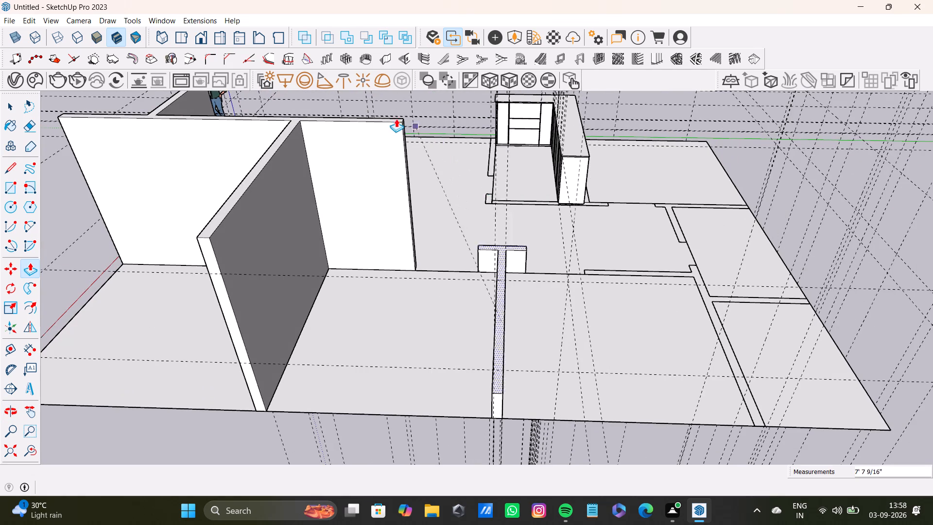
pyautogui.moveTo(396, 119); pyautogui.dragTo(395, 118)
# Extrude the branched wall around the far-end rooms, with its long partition and stub, to the same 10' height.
pyautogui.moveTo(604, 227); pyautogui.dragTo(435, 262, button='middle')
pyautogui.scroll(3, 567, 343)
pyautogui.moveTo(584, 343); pyautogui.dragTo(583, 342)
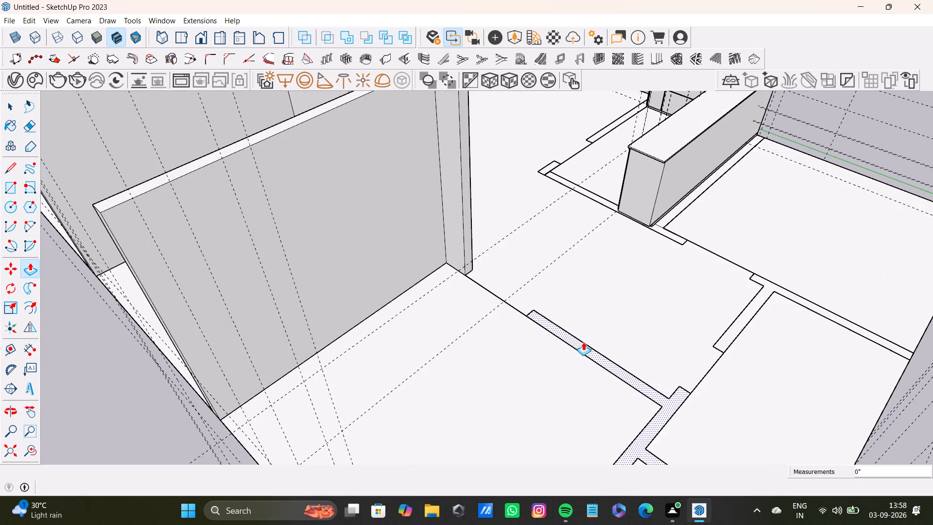
pyautogui.moveTo(583, 342); pyautogui.dragTo(338, 102)
# Extrude the corner room's wall, together with its door-side stub, up to the 10' height of the neighbouring walls.
pyautogui.scroll(-10, 418, 186)
pyautogui.moveTo(561, 315); pyautogui.dragTo(501, 291, button='middle')
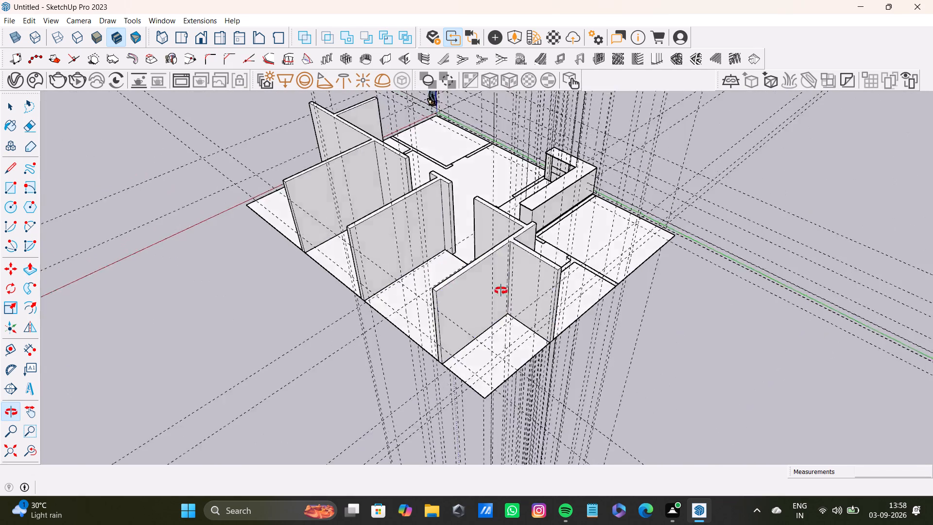
pyautogui.moveTo(501, 291); pyautogui.dragTo(234, 328, button='middle')
pyautogui.scroll(4, 437, 337)
pyautogui.moveTo(556, 330); pyautogui.dragTo(441, 169)
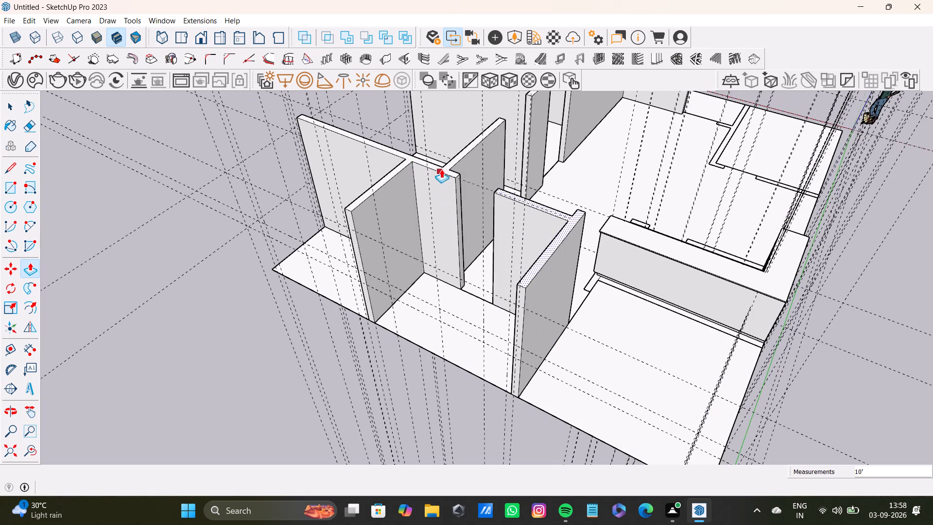
pyautogui.moveTo(441, 169); pyautogui.dragTo(448, 171)
# Extrude the long wall strip behind the kitchen counter up to 10'.
pyautogui.scroll(-3, 550, 303)
pyautogui.moveTo(582, 352); pyautogui.dragTo(455, 365, button='middle')
pyautogui.scroll(7, 552, 339)
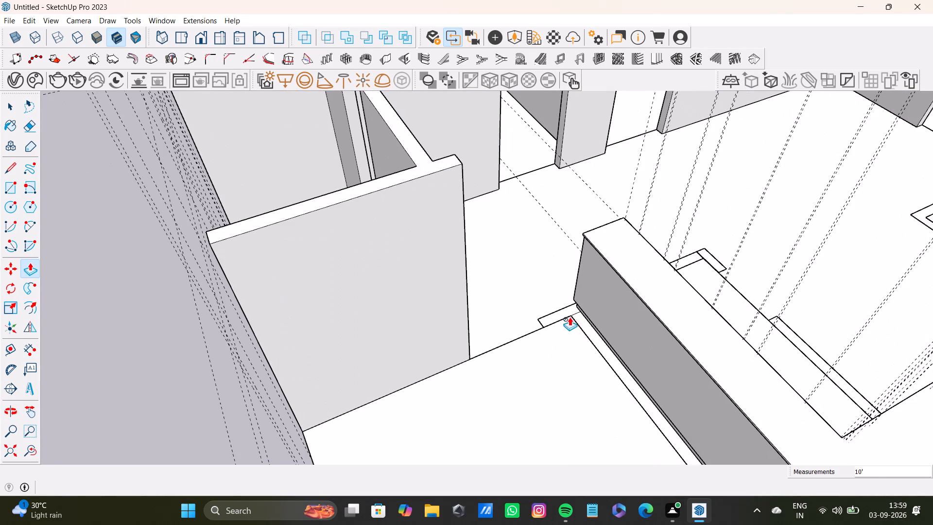
pyautogui.moveTo(586, 319); pyautogui.dragTo(420, 173)
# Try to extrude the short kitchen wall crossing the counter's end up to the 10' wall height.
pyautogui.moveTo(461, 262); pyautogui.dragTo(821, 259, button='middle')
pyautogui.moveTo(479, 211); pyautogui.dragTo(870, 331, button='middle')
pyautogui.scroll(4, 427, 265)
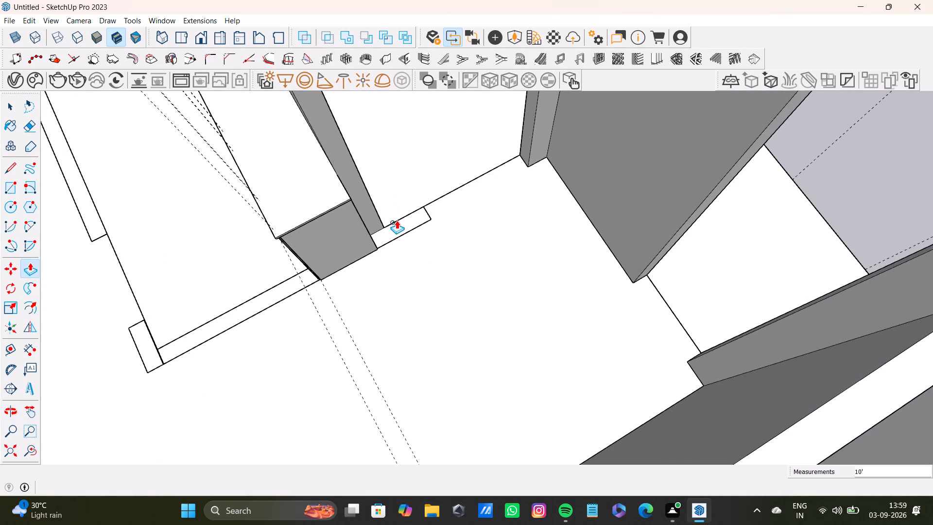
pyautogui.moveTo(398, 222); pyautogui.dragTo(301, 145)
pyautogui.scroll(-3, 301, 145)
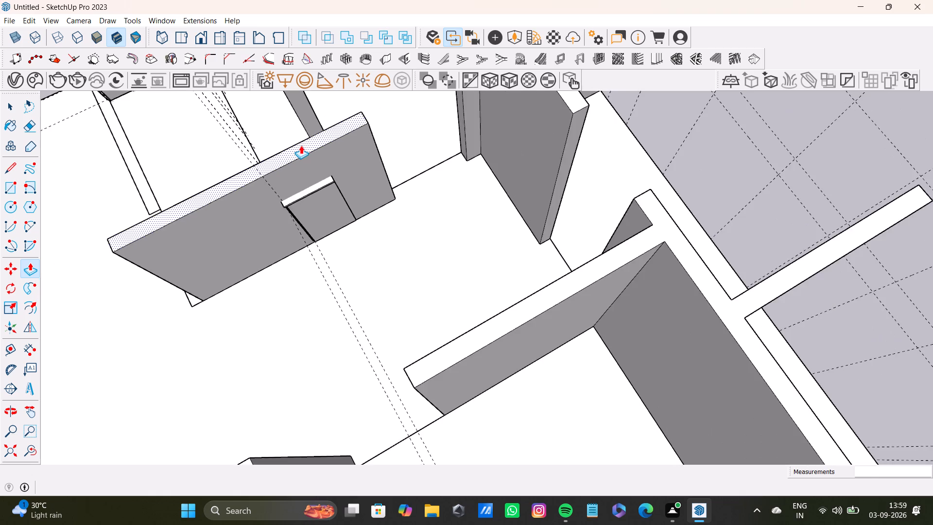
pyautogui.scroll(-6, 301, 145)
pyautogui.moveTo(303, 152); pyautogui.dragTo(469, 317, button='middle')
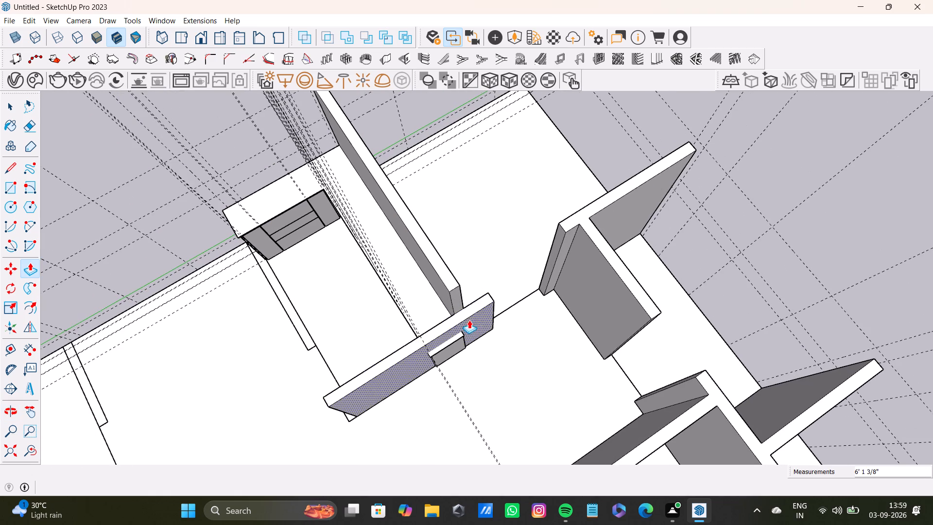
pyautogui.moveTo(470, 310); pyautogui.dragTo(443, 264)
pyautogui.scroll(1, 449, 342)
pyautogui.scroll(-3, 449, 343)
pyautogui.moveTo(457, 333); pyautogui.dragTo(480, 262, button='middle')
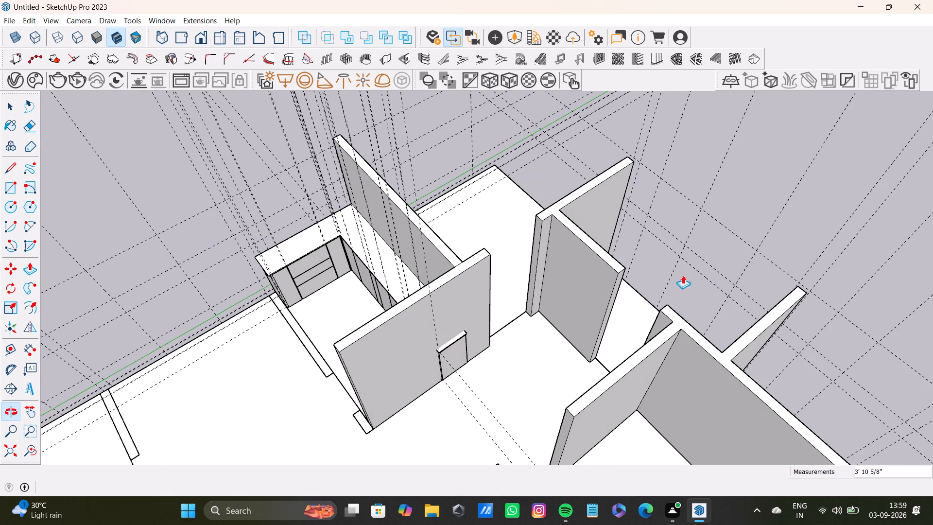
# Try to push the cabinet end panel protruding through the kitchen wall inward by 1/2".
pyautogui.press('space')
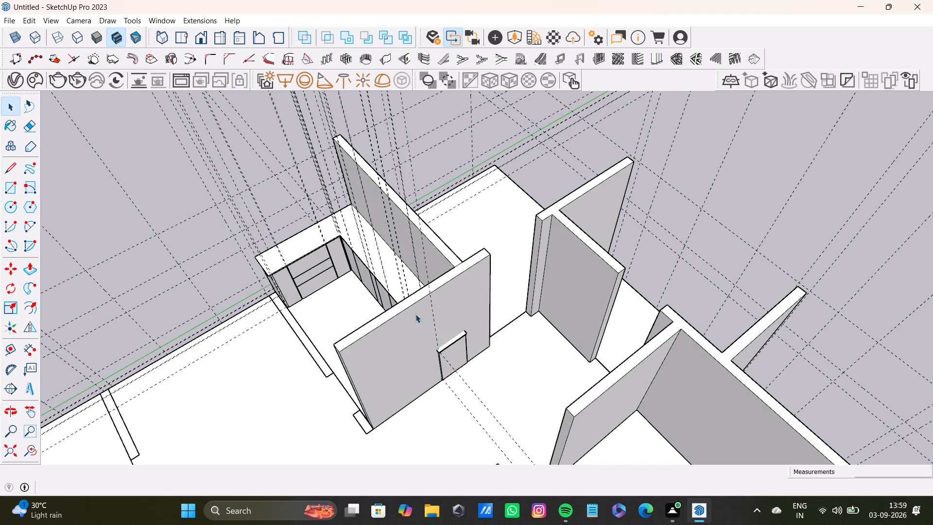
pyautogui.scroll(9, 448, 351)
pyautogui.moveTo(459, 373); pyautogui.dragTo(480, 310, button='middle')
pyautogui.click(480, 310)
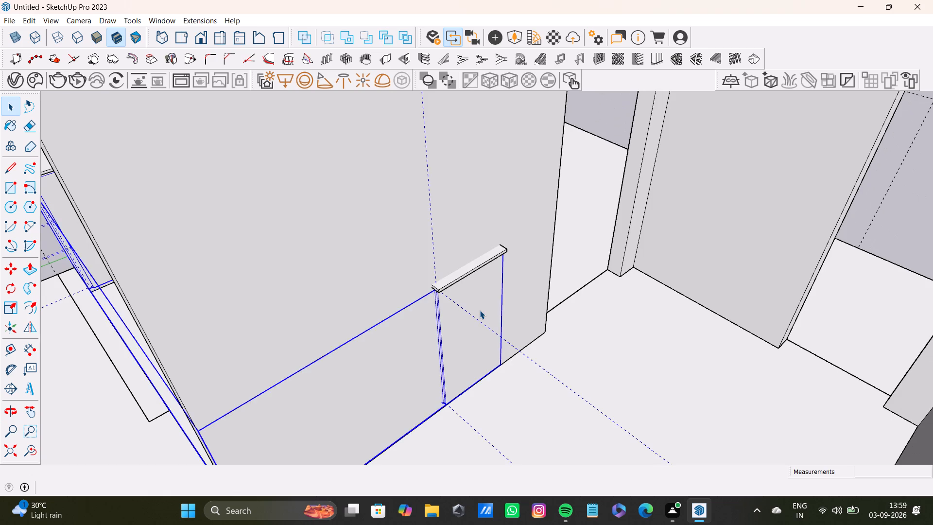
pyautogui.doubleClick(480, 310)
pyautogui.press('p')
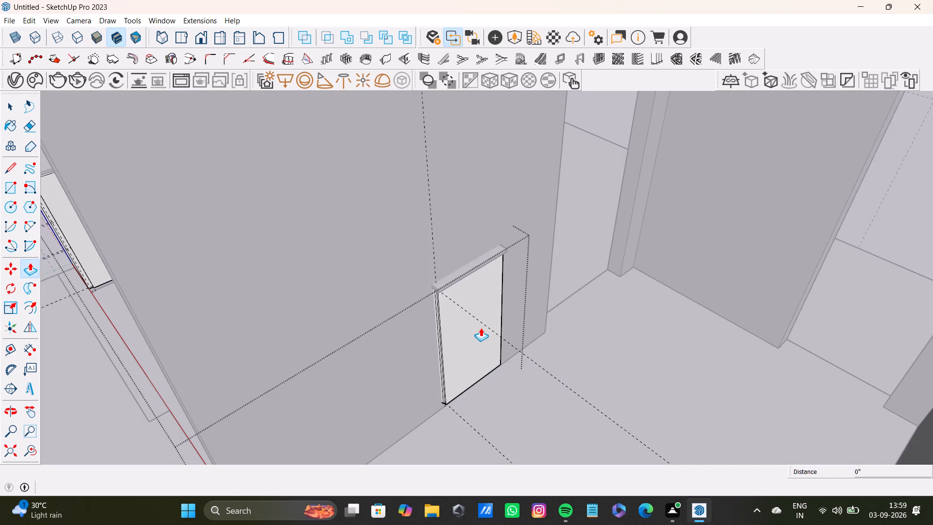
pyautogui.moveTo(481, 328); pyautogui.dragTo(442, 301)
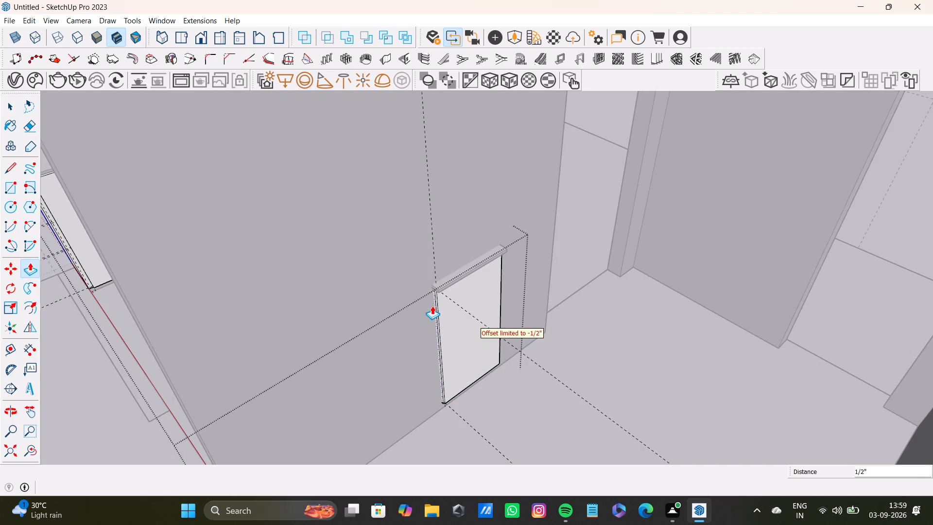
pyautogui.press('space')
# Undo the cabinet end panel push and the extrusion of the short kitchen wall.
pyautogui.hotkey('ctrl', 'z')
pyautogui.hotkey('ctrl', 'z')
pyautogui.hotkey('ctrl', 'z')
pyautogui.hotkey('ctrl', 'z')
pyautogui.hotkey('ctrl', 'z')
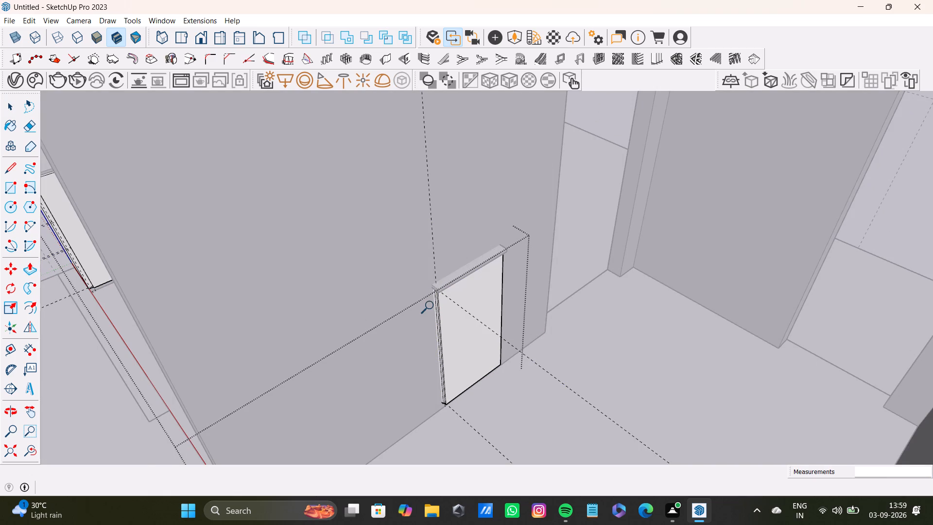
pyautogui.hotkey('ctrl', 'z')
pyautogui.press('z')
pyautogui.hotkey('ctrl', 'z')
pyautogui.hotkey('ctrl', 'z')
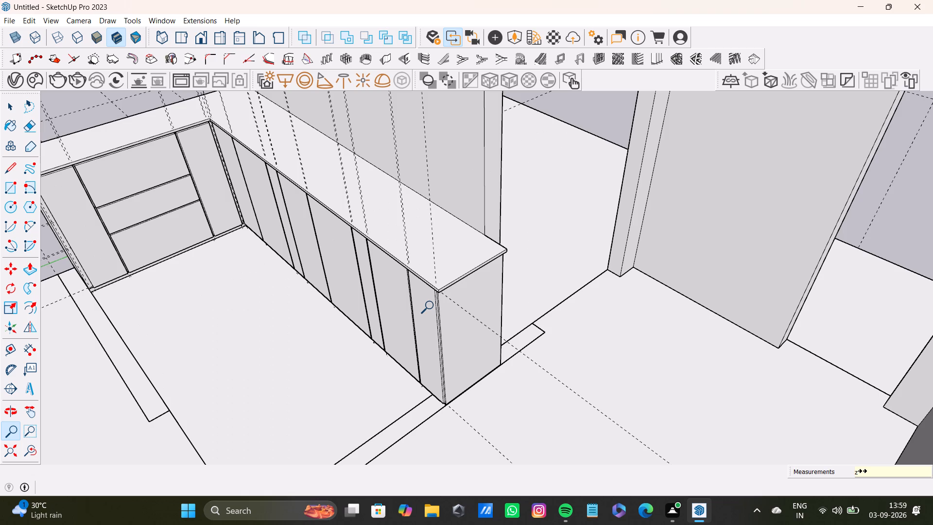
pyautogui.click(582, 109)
# Open the base cabinet group and push its end panel inward by 1/2".
pyautogui.press('space')
pyautogui.click(462, 332)
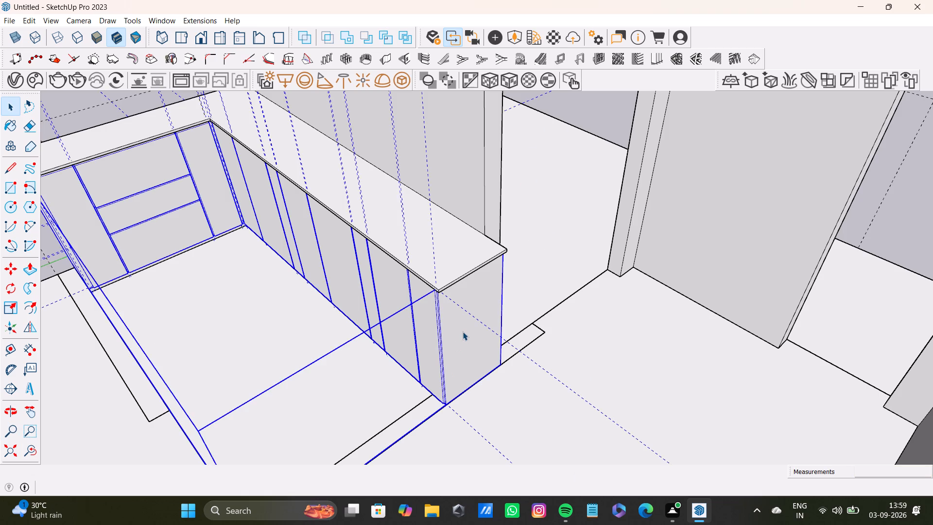
pyautogui.doubleClick(466, 336)
pyautogui.click(466, 338)
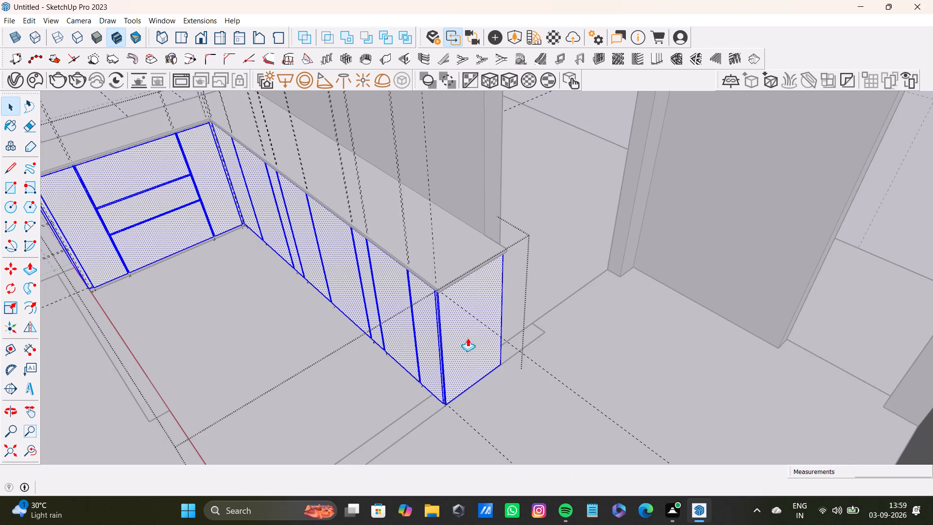
pyautogui.press('p')
pyautogui.moveTo(467, 338); pyautogui.dragTo(448, 331)
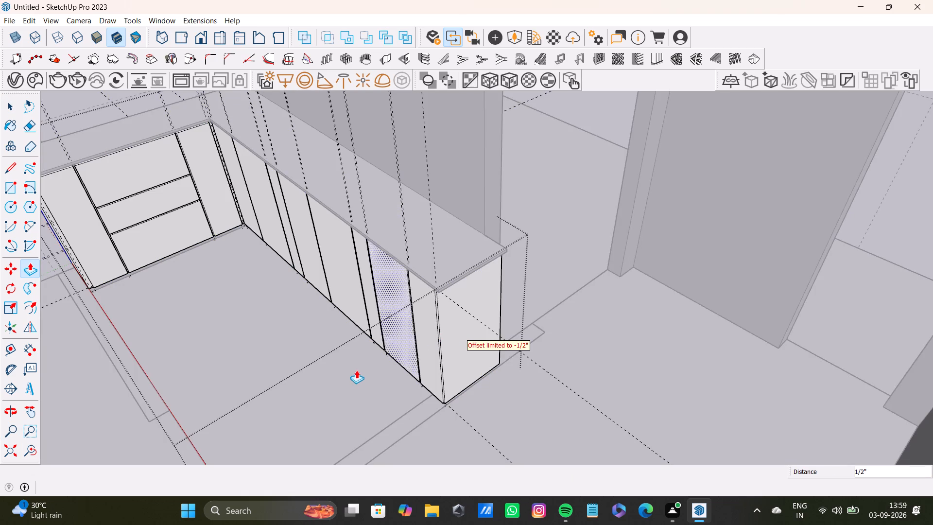
pyautogui.press('space')
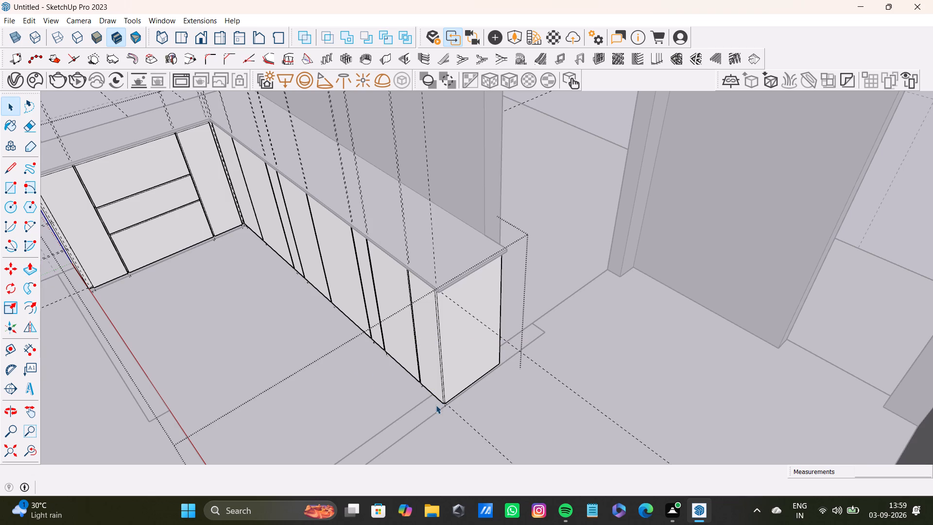
# Examine the cabinet's end panel and base where they cross the kitchen wall outline, and leave the cabinet group.
pyautogui.scroll(-4, 436, 409)
pyautogui.moveTo(441, 406); pyautogui.dragTo(463, 274, button='middle')
pyautogui.scroll(8, 483, 387)
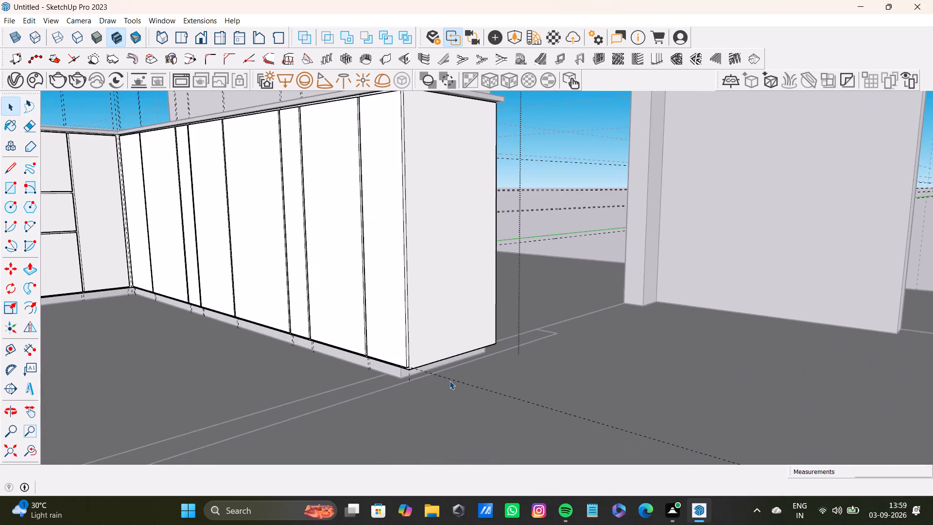
pyautogui.moveTo(443, 371); pyautogui.dragTo(423, 384, button='middle')
pyautogui.scroll(4, 394, 302)
pyautogui.scroll(-4, 396, 378)
pyautogui.moveTo(396, 378); pyautogui.dragTo(389, 424, button='middle')
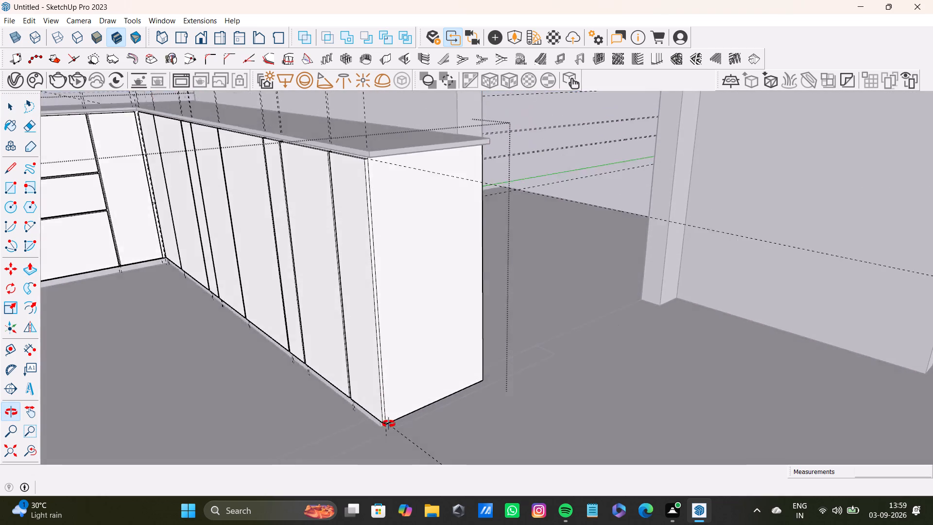
pyautogui.moveTo(389, 424); pyautogui.dragTo(389, 439, button='middle')
pyautogui.scroll(3, 396, 279)
pyautogui.scroll(-8, 392, 175)
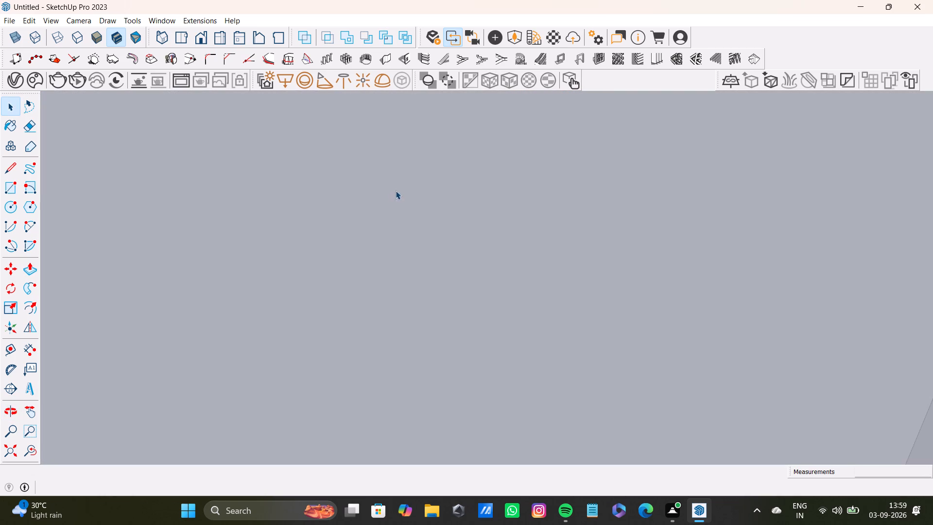
pyautogui.middleClick(396, 191)
pyautogui.click(24, 451)
pyautogui.moveTo(334, 252); pyautogui.dragTo(320, 315, button='middle')
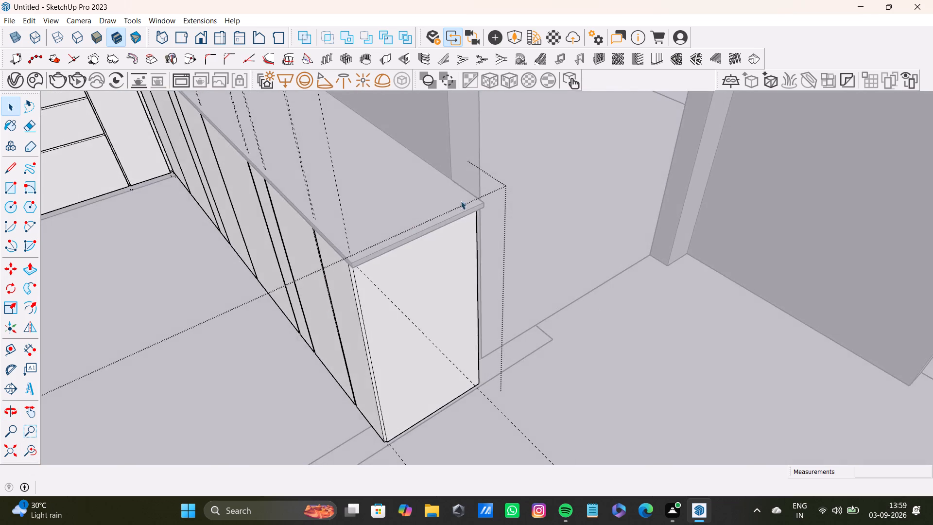
pyautogui.scroll(-20, 455, 202)
pyautogui.scroll(-3, 455, 202)
pyautogui.click(182, 154)
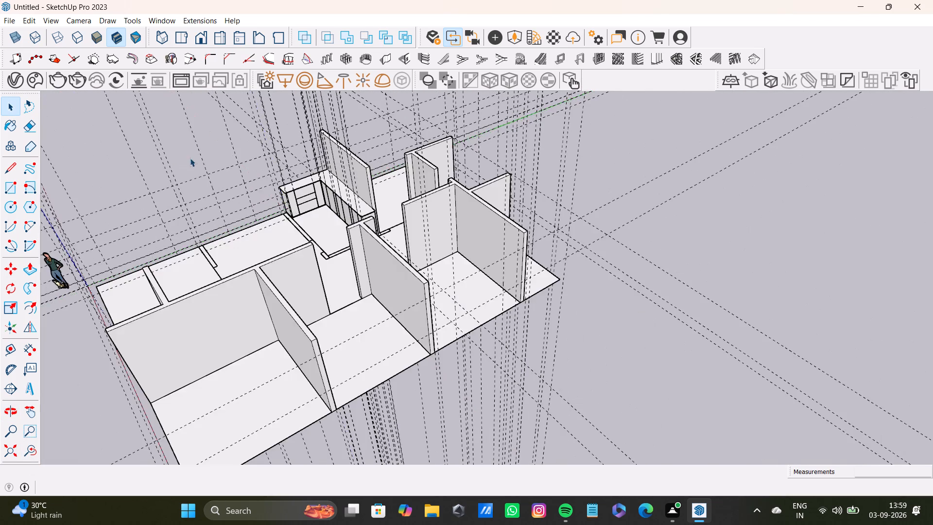
# Push the countertop's end face back by about 8 3/4" along the cabinet run.
pyautogui.scroll(20, 401, 191)
pyautogui.scroll(1, 401, 191)
pyautogui.moveTo(346, 255); pyautogui.dragTo(460, 219, button='middle')
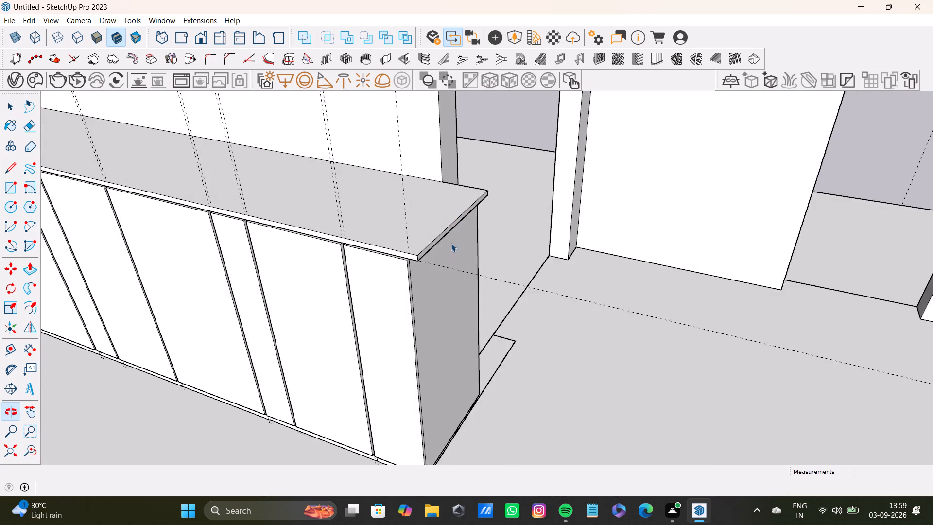
pyautogui.scroll(7, 447, 244)
pyautogui.moveTo(419, 262); pyautogui.dragTo(395, 262, button='middle')
pyautogui.scroll(4, 387, 235)
pyautogui.click(390, 262)
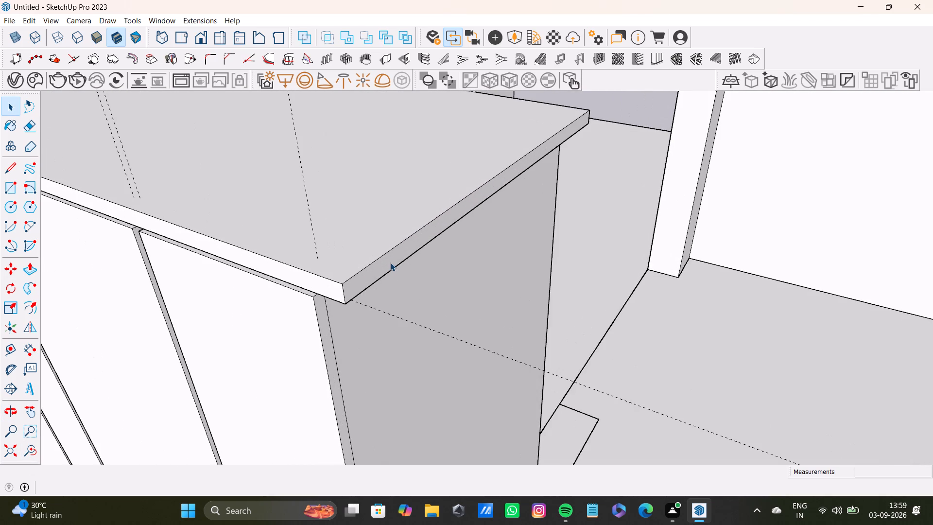
pyautogui.press('p')
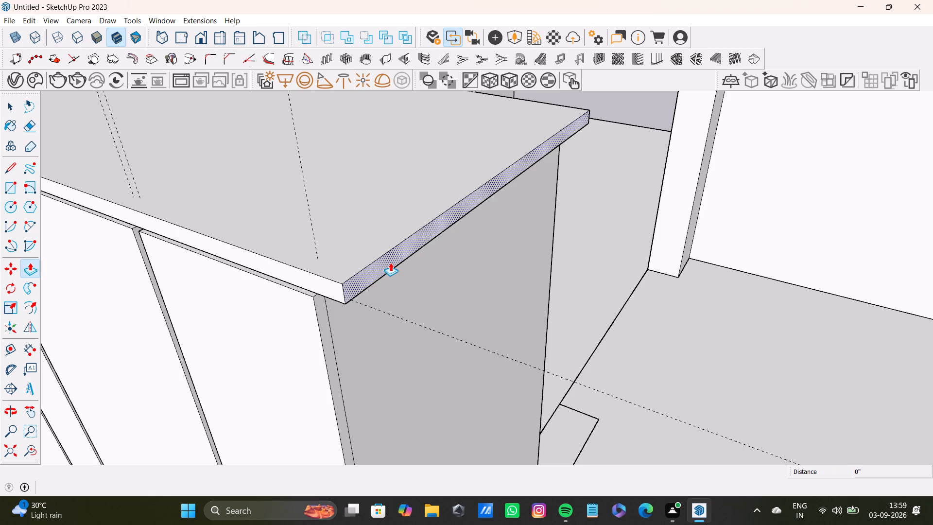
pyautogui.moveTo(390, 262); pyautogui.dragTo(342, 245)
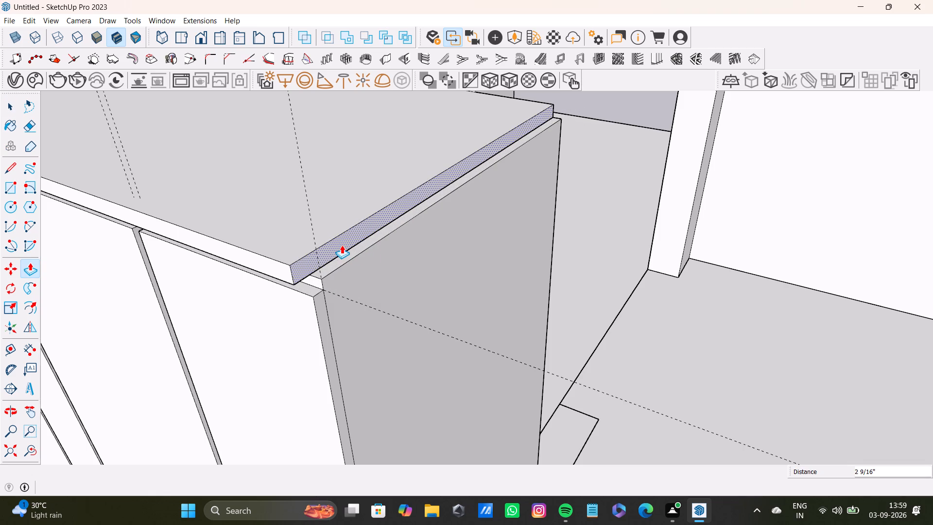
pyautogui.moveTo(342, 245); pyautogui.dragTo(228, 213)
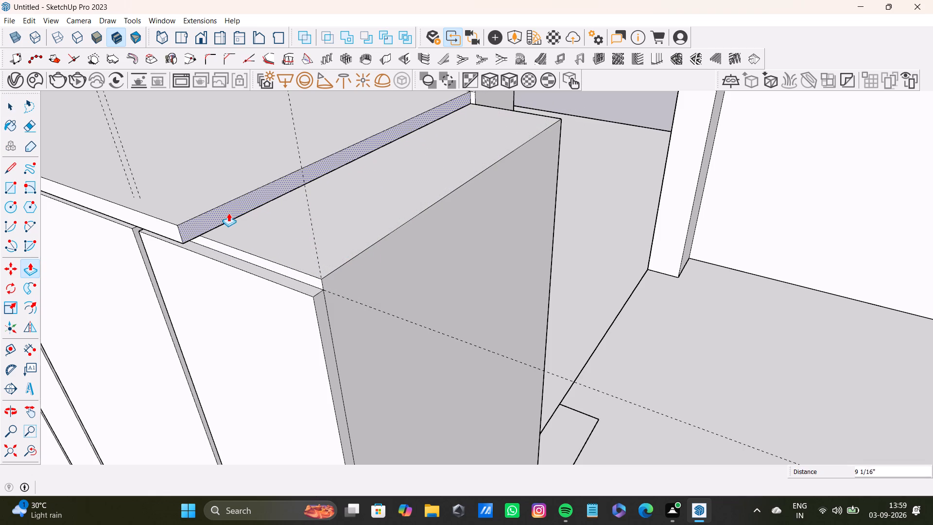
pyautogui.moveTo(228, 213); pyautogui.dragTo(239, 210)
pyautogui.scroll(-10, 311, 269)
pyautogui.scroll(1, 311, 328)
pyautogui.scroll(-5, 311, 328)
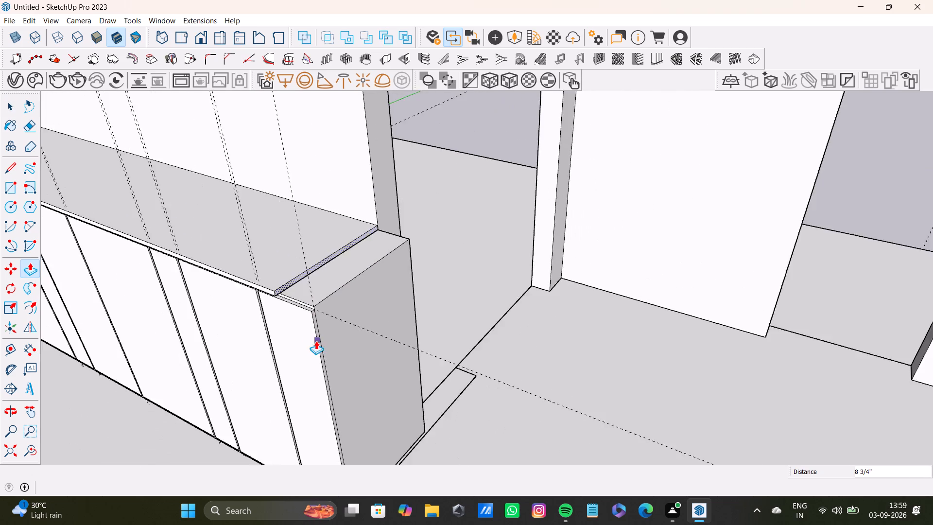
# Open the base cabinet group and push its end face back about 8 15/16", in line with the shortened countertop.
pyautogui.scroll(-10, 316, 341)
pyautogui.moveTo(326, 374); pyautogui.dragTo(394, 430, button='middle')
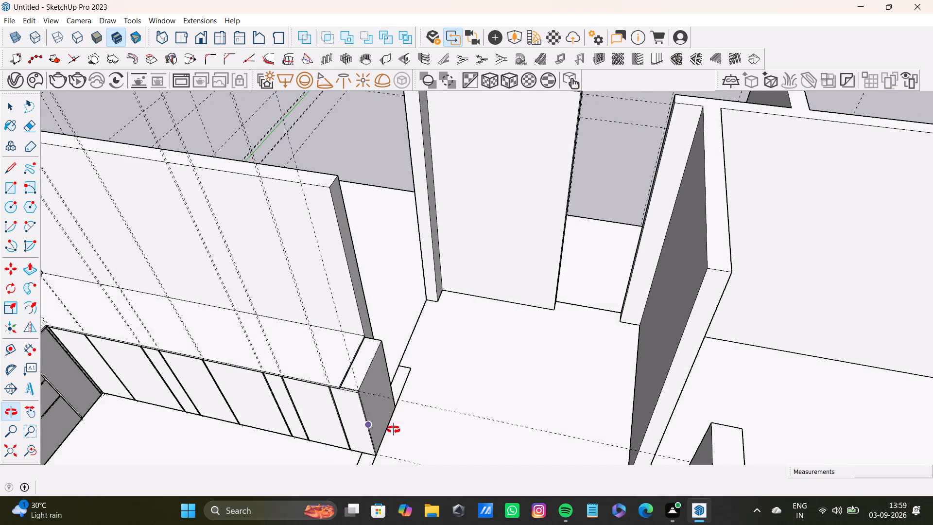
pyautogui.moveTo(394, 430); pyautogui.dragTo(276, 446, button='middle')
pyautogui.scroll(2, 298, 314)
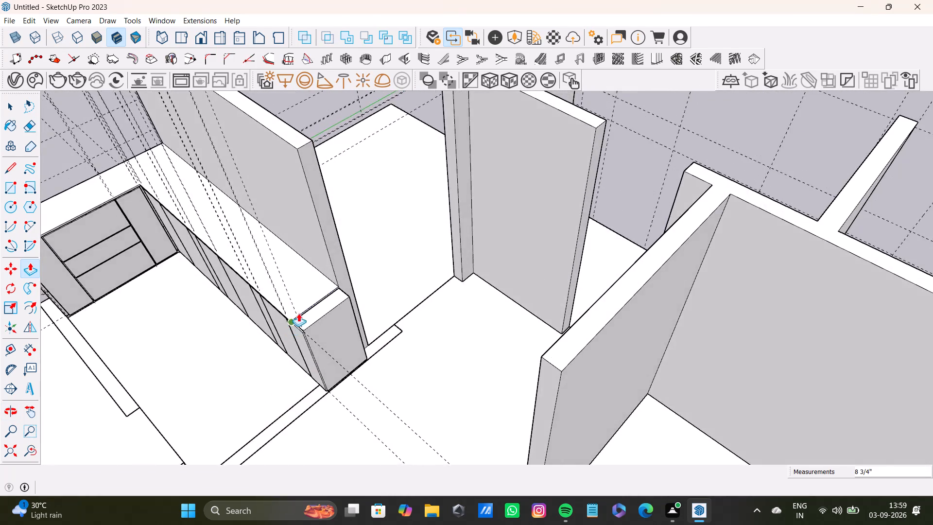
pyautogui.scroll(2, 298, 313)
pyautogui.click(339, 348)
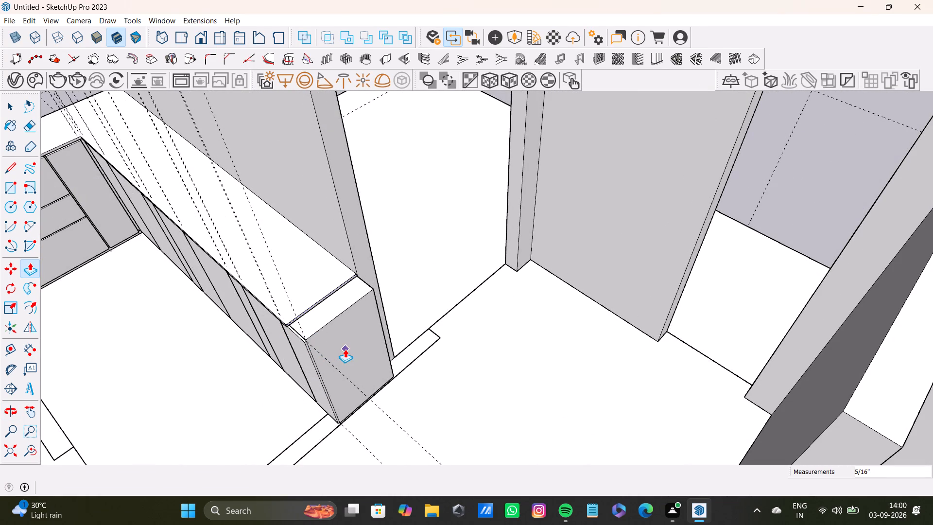
pyautogui.press('space')
pyautogui.click(345, 349)
pyautogui.tripleClick(345, 349)
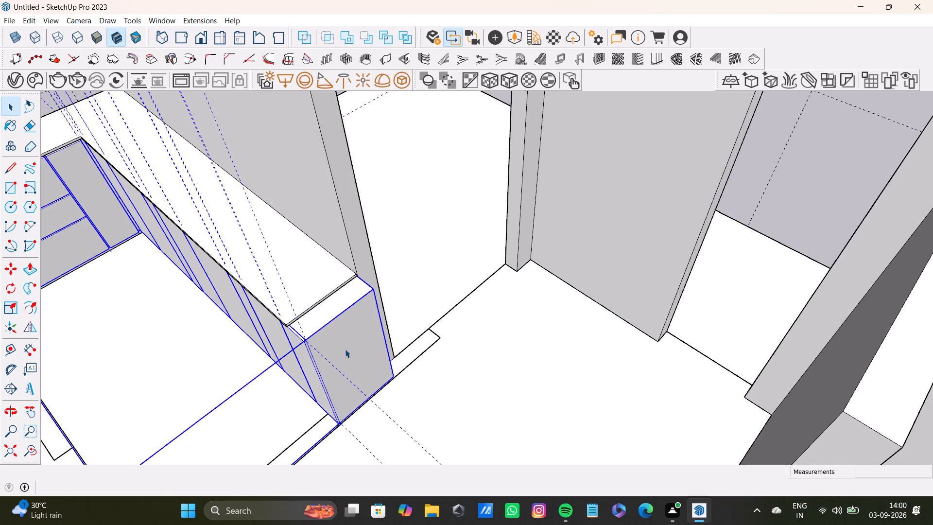
pyautogui.press('p')
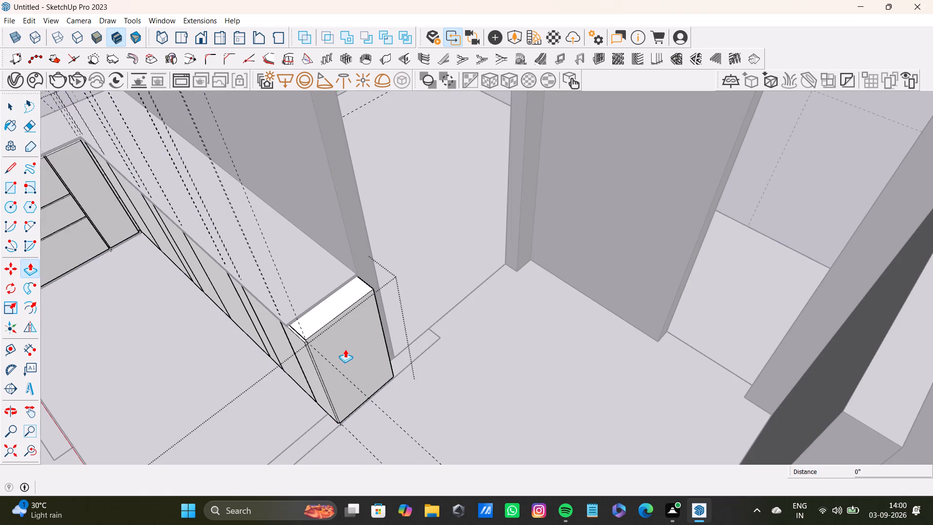
pyautogui.moveTo(345, 349); pyautogui.dragTo(319, 339)
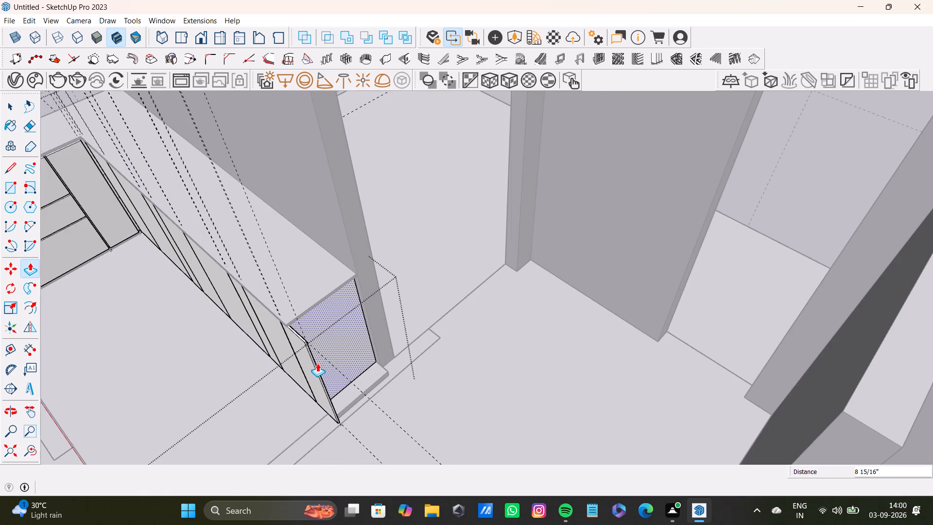
pyautogui.scroll(5, 319, 365)
pyautogui.scroll(-9, 319, 365)
pyautogui.press('space')
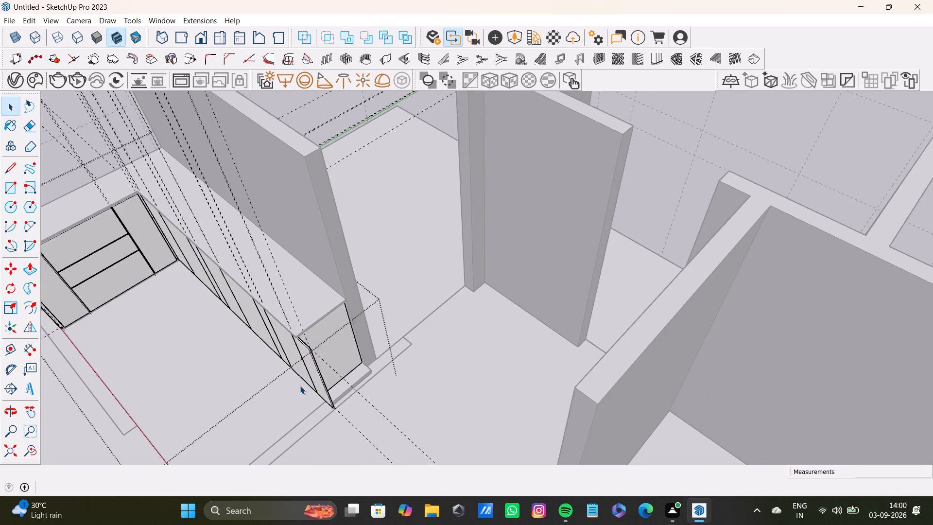
# Push the protruding end of the cabinet's front panel back about 8 15/16" to the countertop end, and leave the group.
pyautogui.scroll(4, 322, 350)
pyautogui.scroll(-5, 318, 355)
pyautogui.moveTo(316, 359); pyautogui.dragTo(377, 254, button='middle')
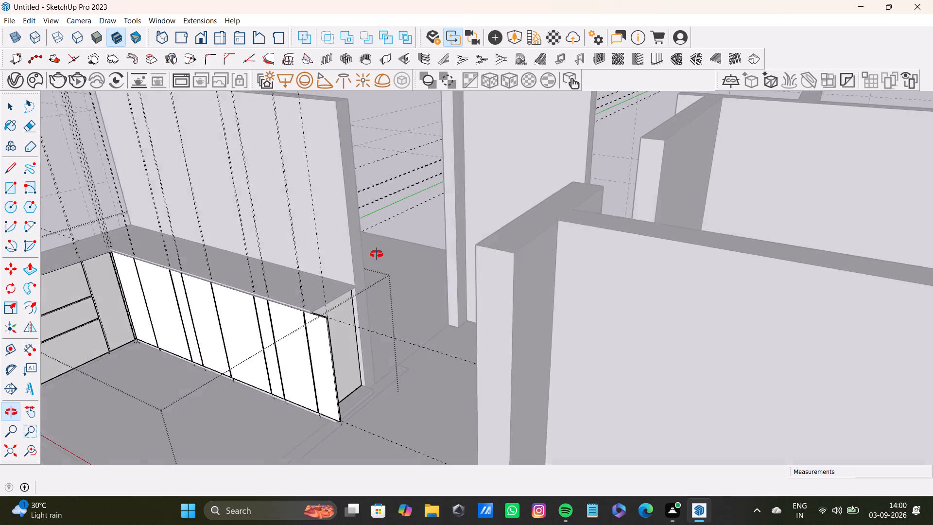
pyautogui.moveTo(377, 254); pyautogui.dragTo(377, 254, button='middle')
pyautogui.scroll(7, 356, 325)
pyautogui.moveTo(334, 381); pyautogui.dragTo(283, 433, button='middle')
pyautogui.scroll(9, 247, 377)
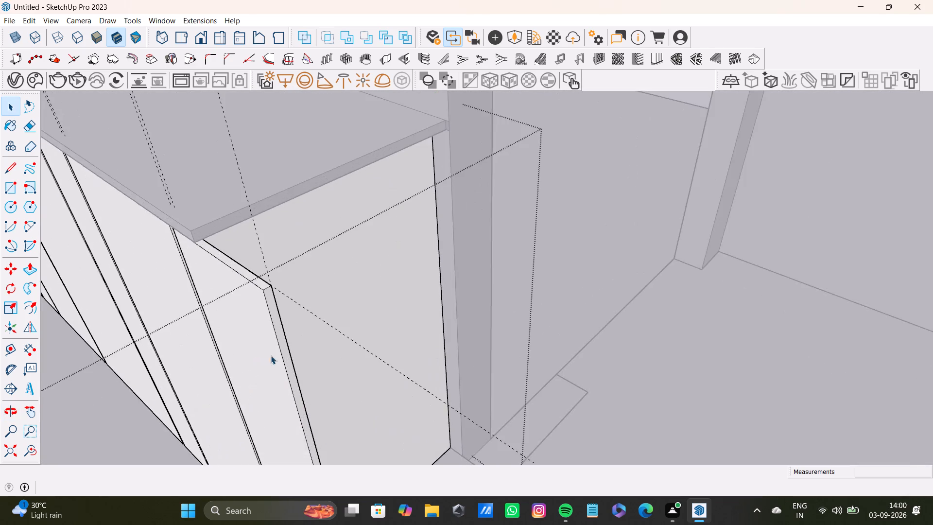
pyautogui.moveTo(271, 355); pyautogui.dragTo(233, 371, button='middle')
pyautogui.click(272, 340)
pyautogui.press('p')
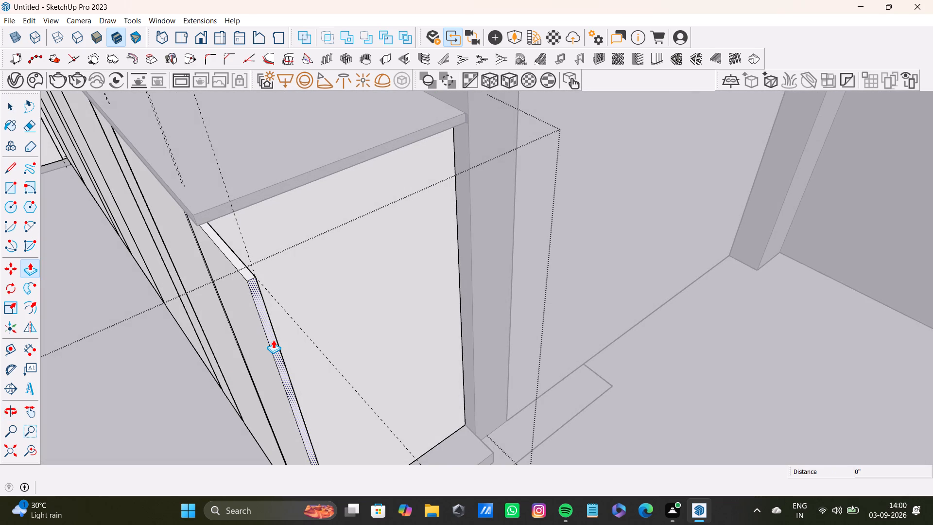
pyautogui.moveTo(273, 340); pyautogui.dragTo(215, 276)
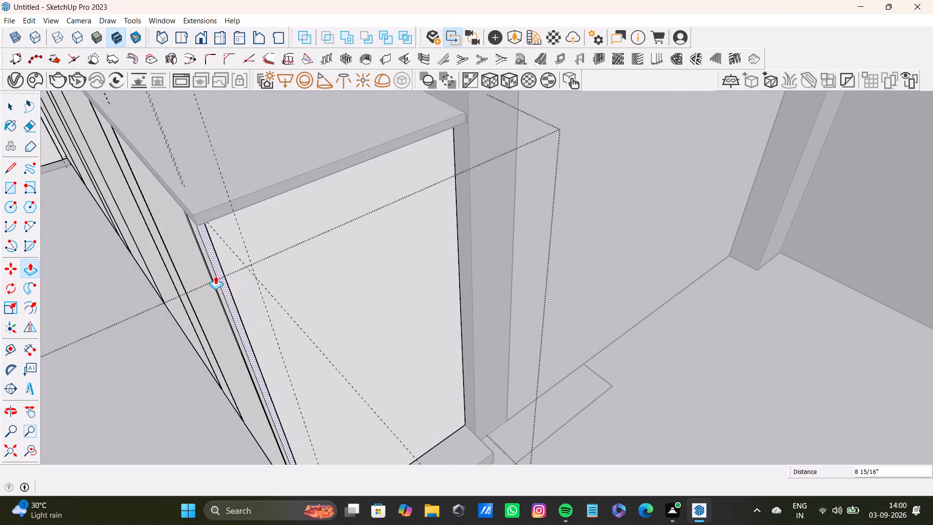
pyautogui.moveTo(215, 276); pyautogui.dragTo(224, 262)
pyautogui.scroll(-17, 214, 259)
pyautogui.moveTo(193, 312); pyautogui.dragTo(205, 304, button='middle')
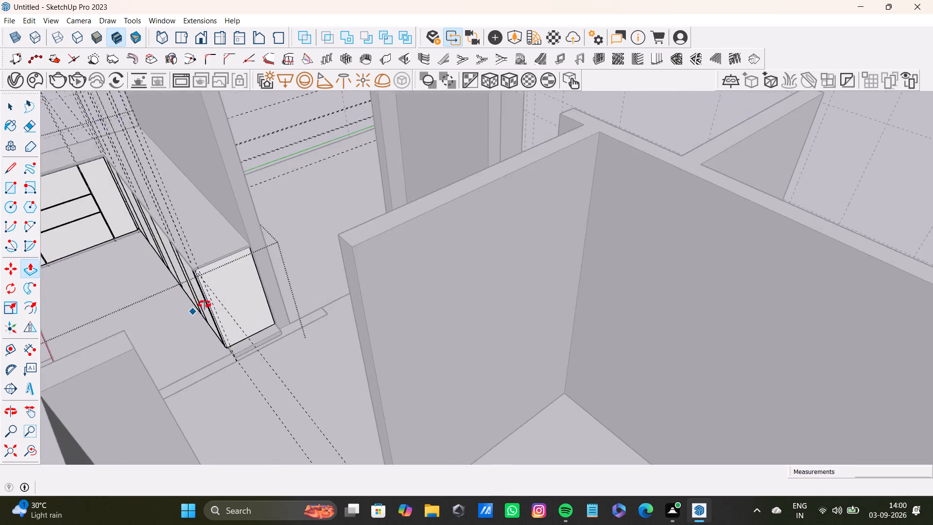
pyautogui.moveTo(205, 304); pyautogui.dragTo(346, 249, button='middle')
pyautogui.scroll(-5, 257, 374)
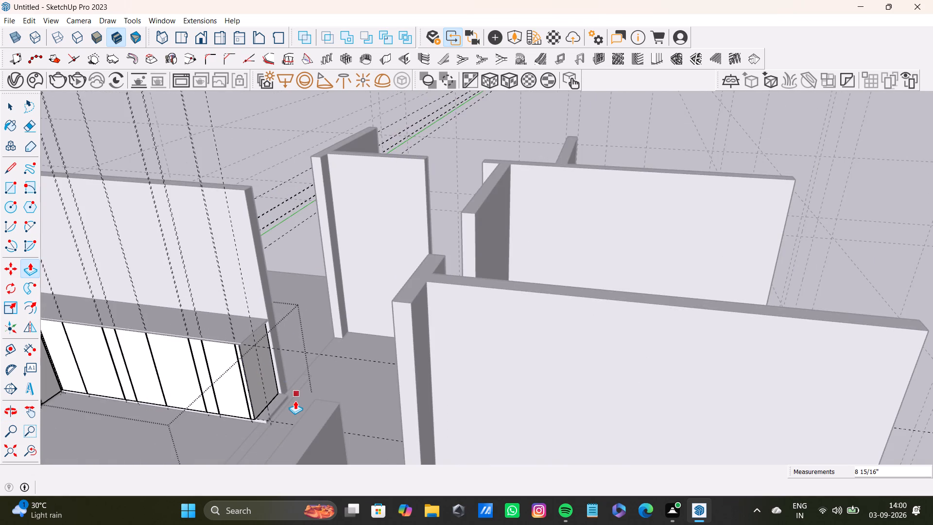
pyautogui.scroll(4, 284, 402)
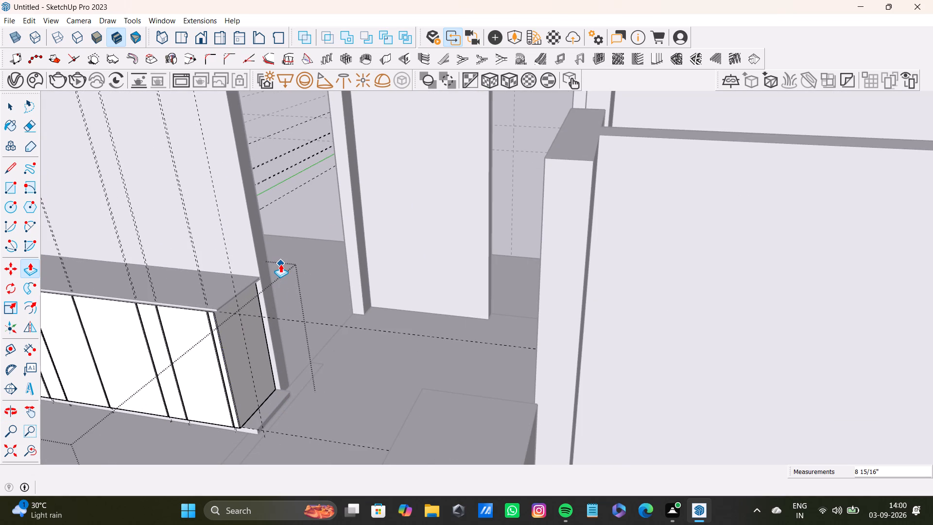
pyautogui.press('space')
pyautogui.click(293, 213)
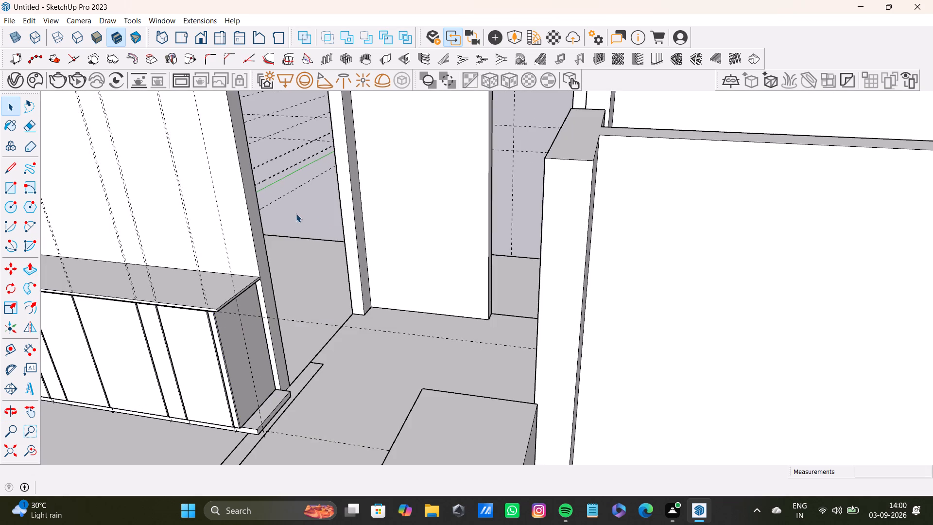
# Open the cabinet's plinth group, push its end face back about 6 1/16" clear of the wall outline, and leave the group.
pyautogui.scroll(7, 253, 413)
pyautogui.moveTo(270, 422); pyautogui.dragTo(247, 345, button='middle')
pyautogui.scroll(4, 247, 344)
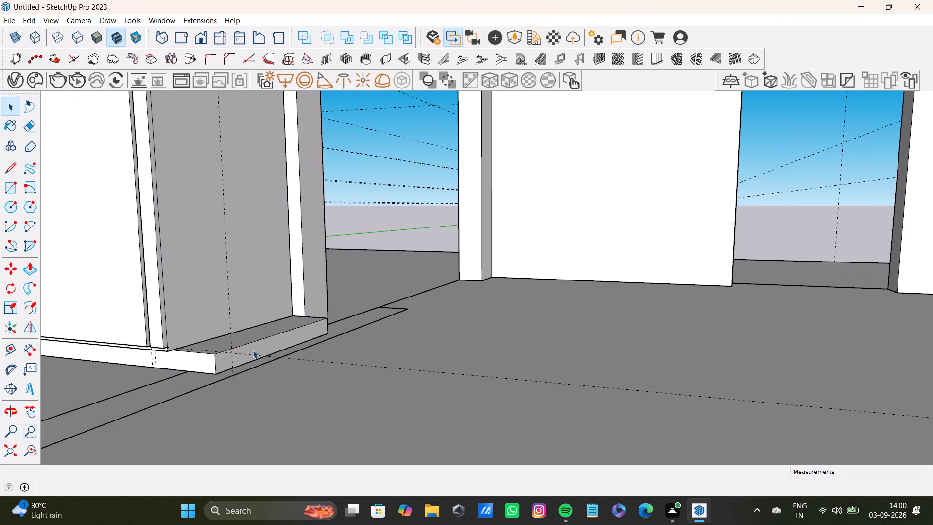
pyautogui.click(253, 350)
pyautogui.doubleClick(253, 350)
pyautogui.click(253, 353)
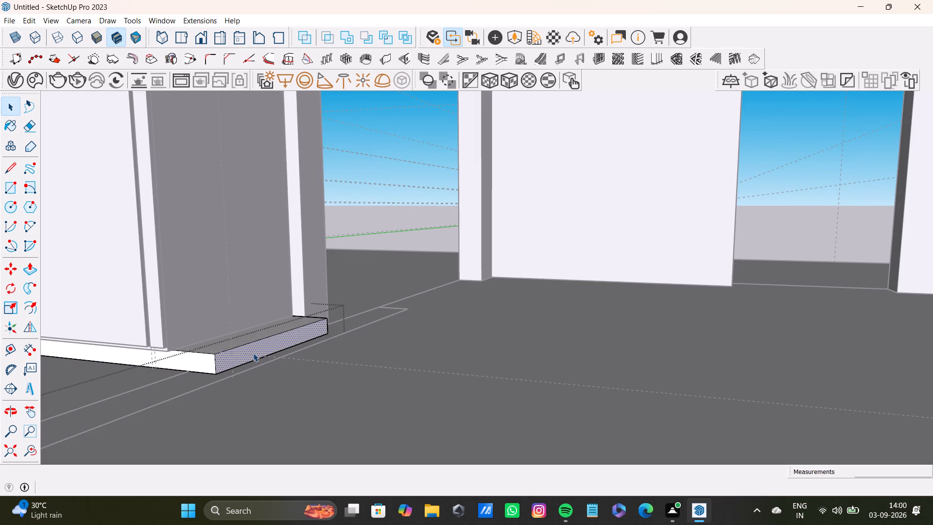
pyautogui.press('p')
pyautogui.moveTo(253, 353); pyautogui.dragTo(212, 356)
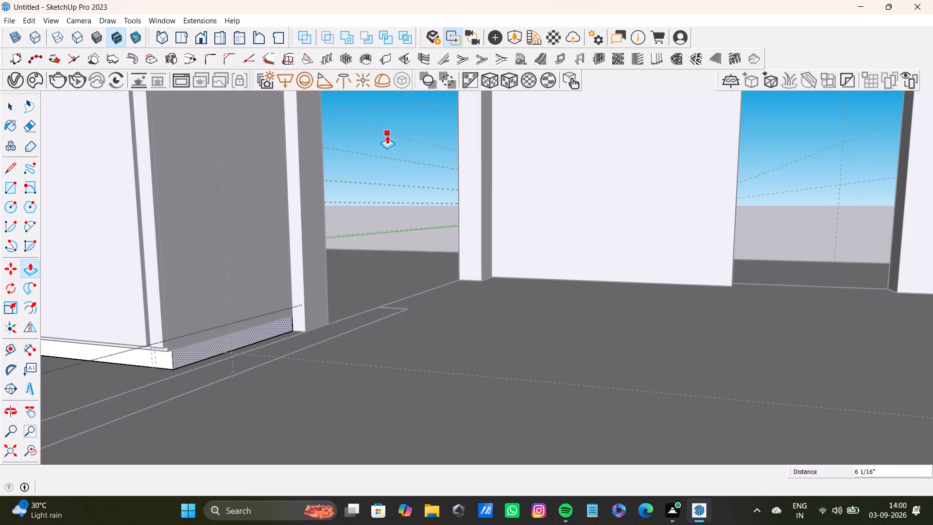
pyautogui.press('space')
pyautogui.click(390, 121)
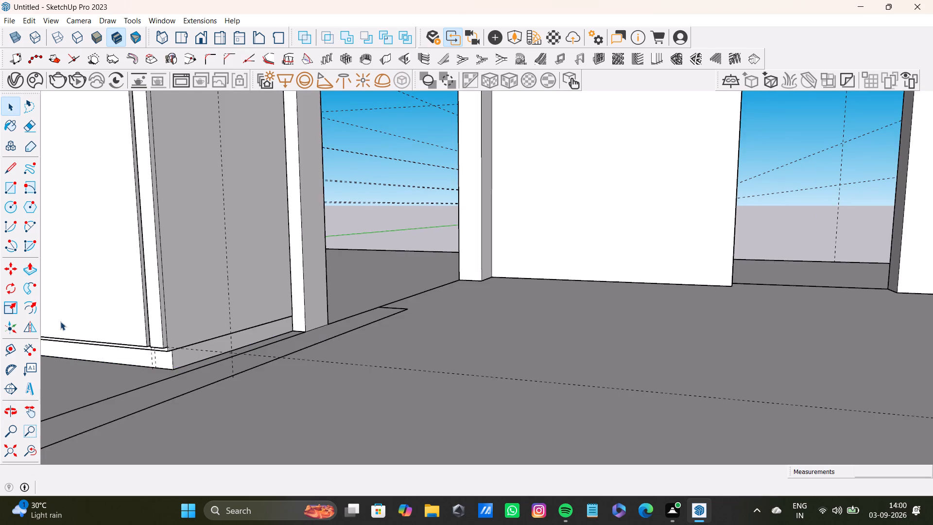
# Examine the kitchen wall outline from the shortened cabinet end to its far corner, checking the extent of its floor face.
pyautogui.scroll(-8, 58, 323)
pyautogui.moveTo(145, 306); pyautogui.dragTo(119, 442, button='middle')
pyautogui.scroll(-10, 123, 280)
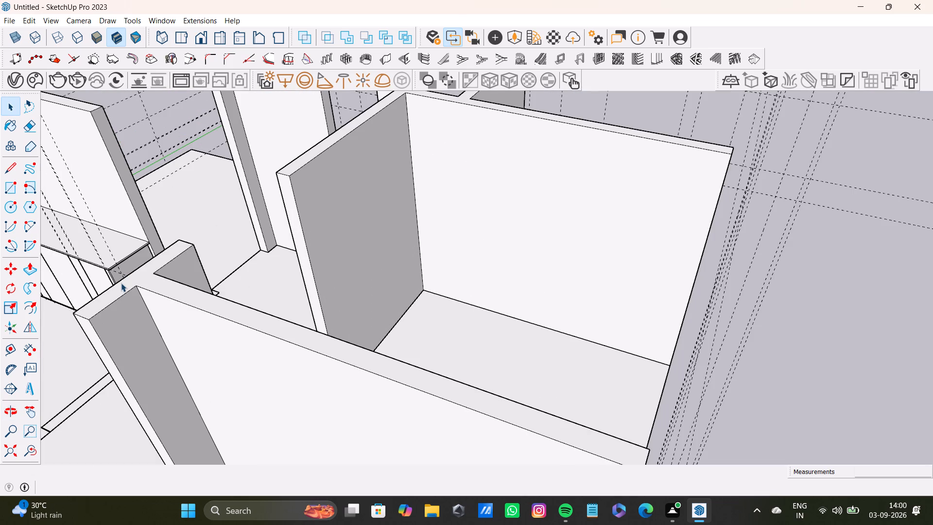
pyautogui.keyDown('shift'); pyautogui.moveTo(121, 282); pyautogui.dragTo(418, 272, button='middle'); pyautogui.keyUp('shift')
pyautogui.scroll(6, 335, 303)
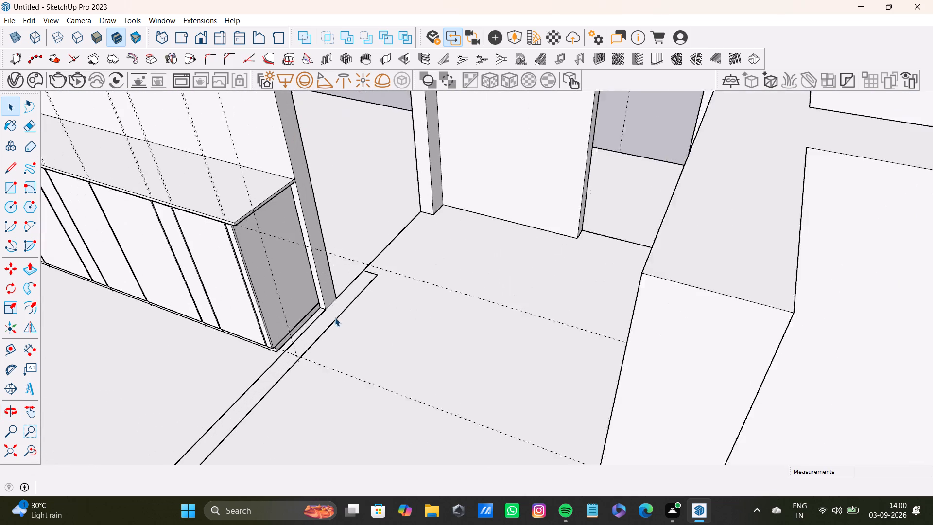
pyautogui.scroll(2, 335, 317)
pyautogui.click(331, 318)
pyautogui.scroll(-5, 329, 318)
pyautogui.keyDown('shift'); pyautogui.moveTo(329, 318); pyautogui.dragTo(378, 301, button='middle'); pyautogui.keyUp('shift')
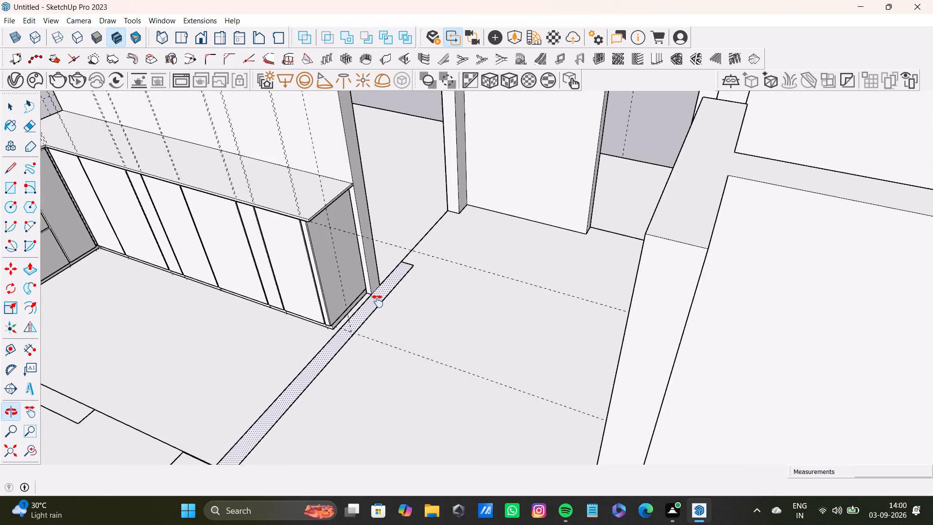
pyautogui.keyDown('shift'); pyautogui.moveTo(378, 301); pyautogui.dragTo(380, 300, button='middle'); pyautogui.keyUp('shift')
pyautogui.keyDown('shift'); pyautogui.moveTo(265, 434); pyautogui.dragTo(299, 381, button='middle'); pyautogui.keyUp('shift')
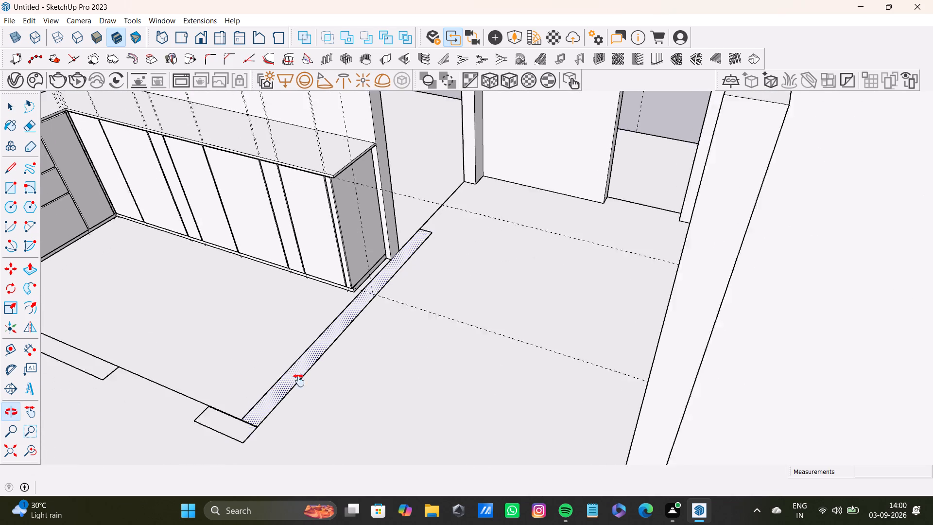
pyautogui.keyDown('shift'); pyautogui.moveTo(299, 381); pyautogui.dragTo(311, 374, button='middle'); pyautogui.keyUp('shift')
pyautogui.scroll(15, 286, 400)
pyautogui.moveTo(286, 413); pyautogui.dragTo(270, 443, button='middle')
pyautogui.scroll(8, 260, 388)
pyautogui.scroll(-14, 148, 349)
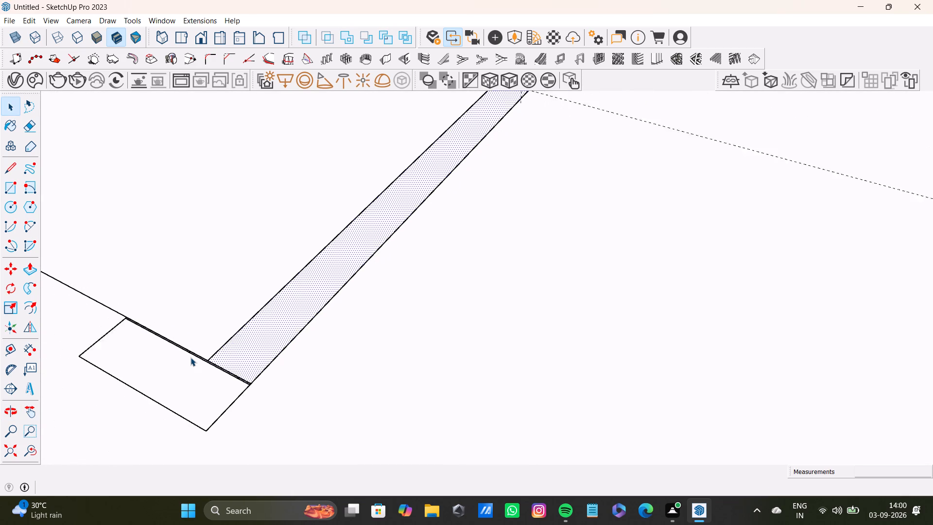
pyautogui.scroll(-18, 196, 337)
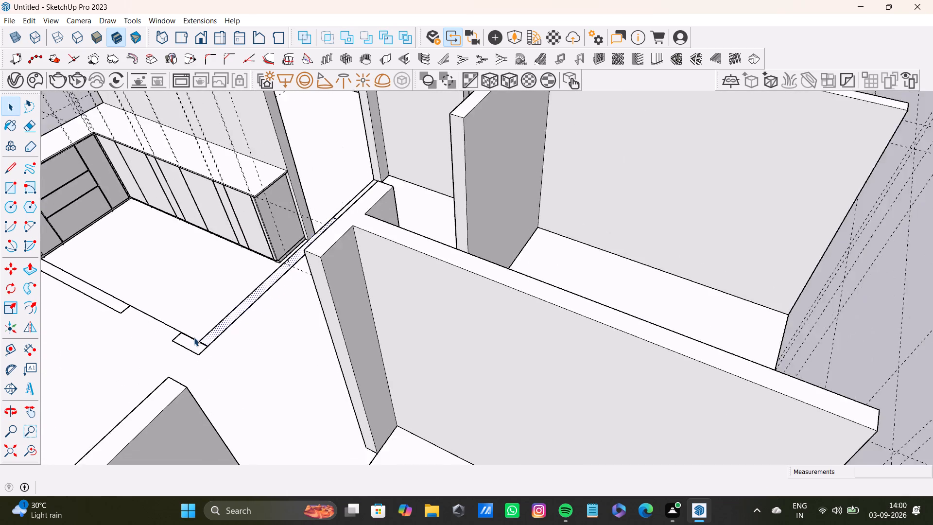
pyautogui.scroll(-12, 194, 337)
pyautogui.keyDown('shift'); pyautogui.moveTo(204, 313); pyautogui.dragTo(296, 265, button='middle'); pyautogui.keyUp('shift')
pyautogui.scroll(4, 326, 254)
pyautogui.scroll(-10, 325, 264)
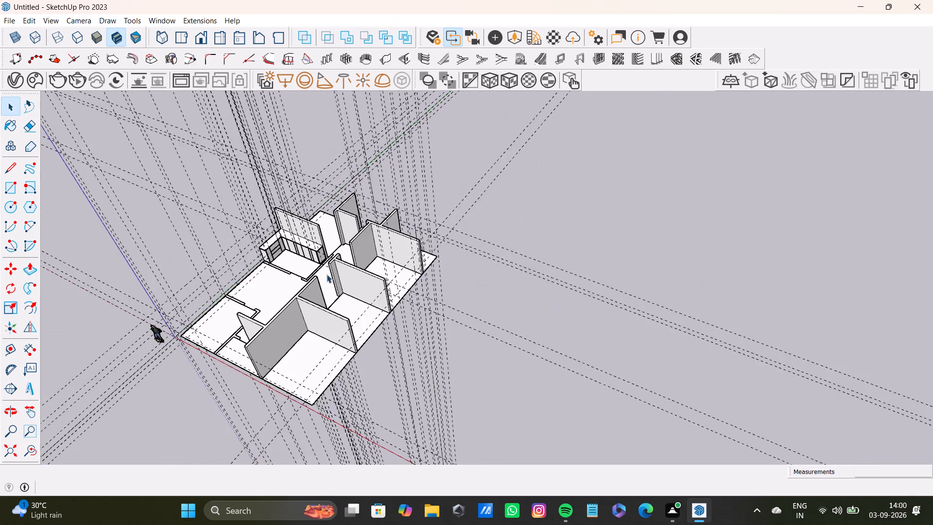
pyautogui.scroll(-4, 327, 274)
pyautogui.click(530, 247)
pyautogui.click(542, 195)
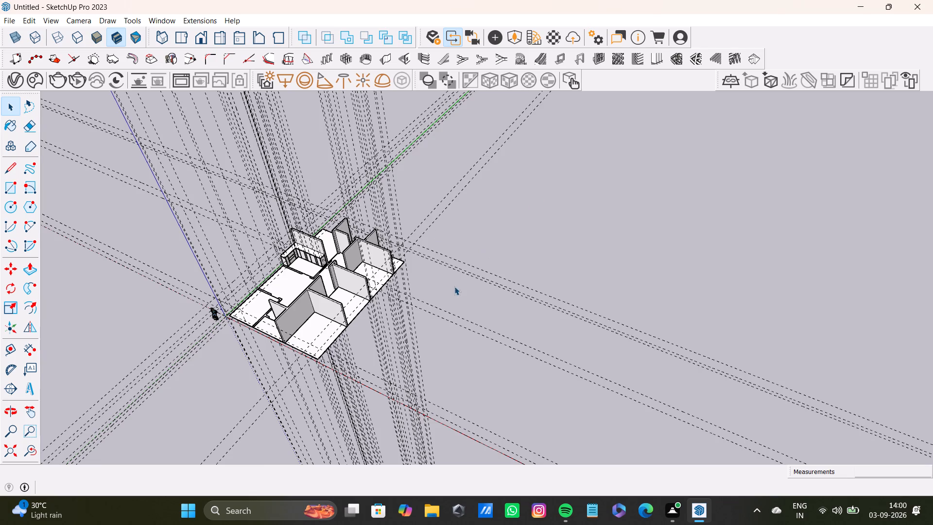
# Delete all construction guides from the model.
pyautogui.moveTo(445, 296); pyautogui.dragTo(598, 301, button='middle')
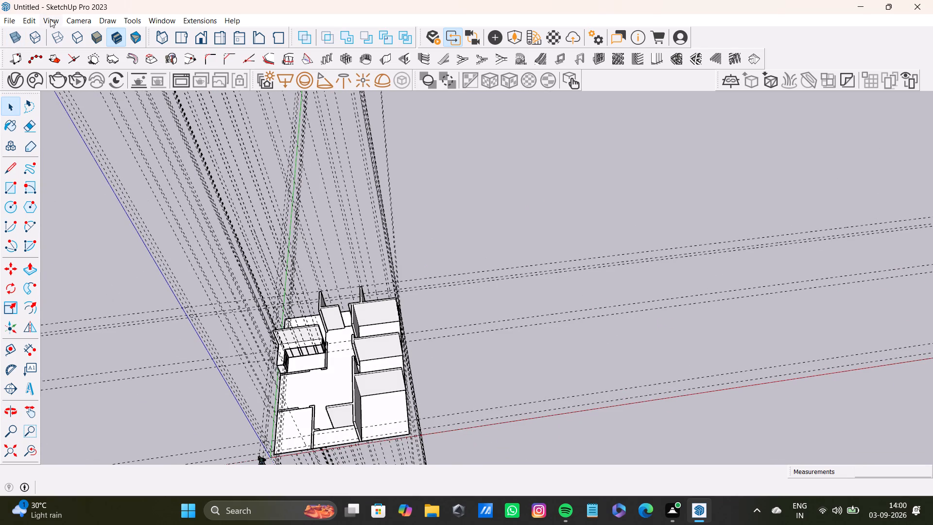
pyautogui.click(27, 23)
pyautogui.click(90, 123)
pyautogui.press('space')
# Move the short wall stub's edge about 1/8" onto the adjoining floor line, closing the sliver gap at the kitchen outline's corner.
pyautogui.scroll(-2, 436, 198)
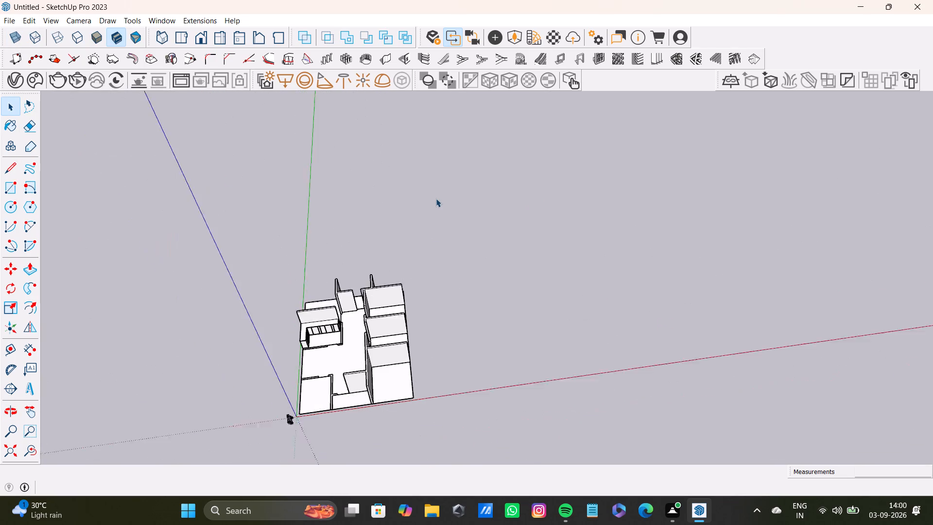
pyautogui.scroll(-5, 436, 198)
pyautogui.keyDown('shift'); pyautogui.moveTo(449, 288); pyautogui.dragTo(354, 289, button='middle'); pyautogui.keyUp('shift')
pyautogui.scroll(18, 344, 291)
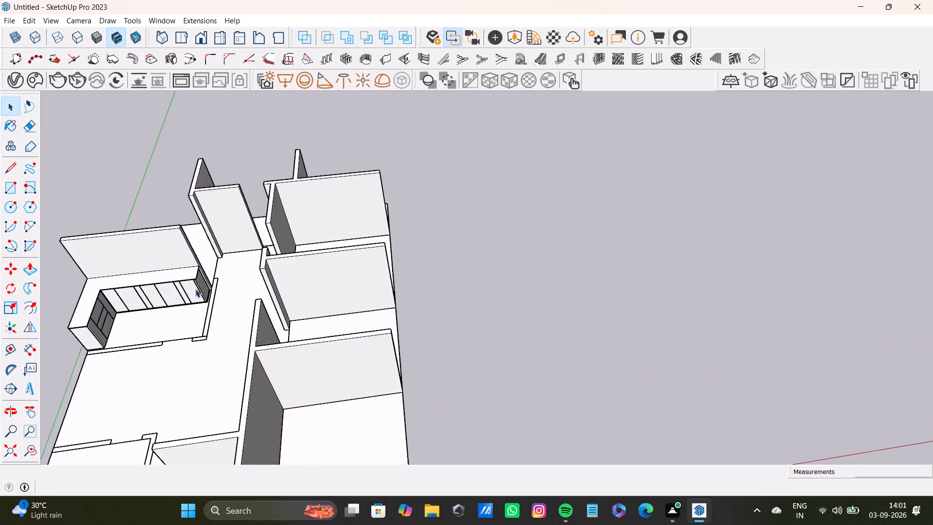
pyautogui.scroll(14, 195, 289)
pyautogui.moveTo(225, 291); pyautogui.dragTo(223, 227, button='middle')
pyautogui.scroll(7, 158, 277)
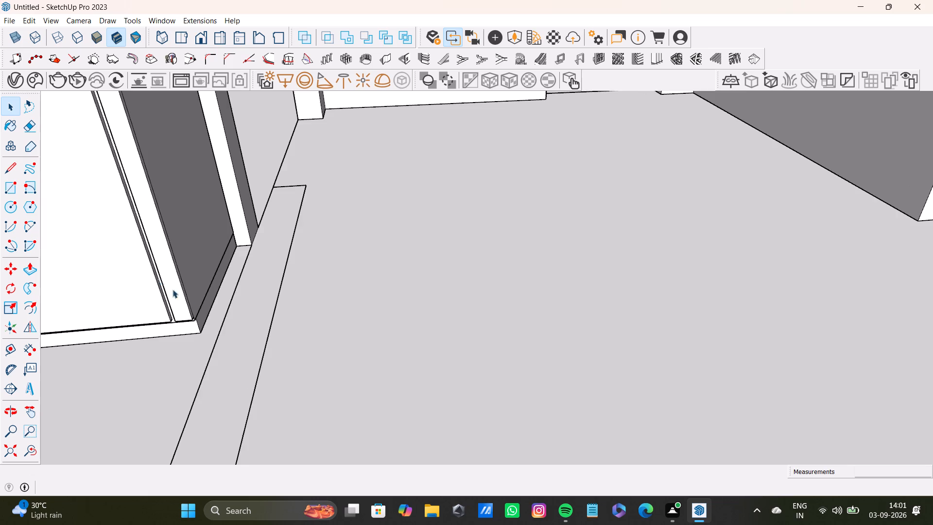
pyautogui.scroll(6, 173, 289)
pyautogui.moveTo(191, 308); pyautogui.dragTo(193, 319, button='middle')
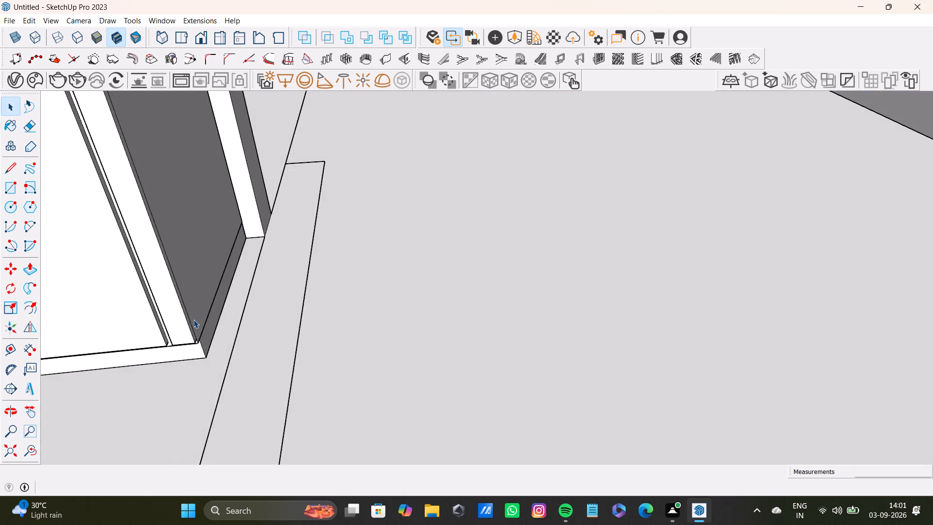
pyautogui.scroll(-10, 193, 319)
pyautogui.keyDown('shift'); pyautogui.moveTo(197, 324); pyautogui.dragTo(339, 369, button='middle'); pyautogui.keyUp('shift')
pyautogui.scroll(-10, 337, 349)
pyautogui.moveTo(329, 348); pyautogui.dragTo(410, 251, button='middle')
pyautogui.moveTo(435, 260); pyautogui.dragTo(274, 400, button='middle')
pyautogui.scroll(9, 340, 311)
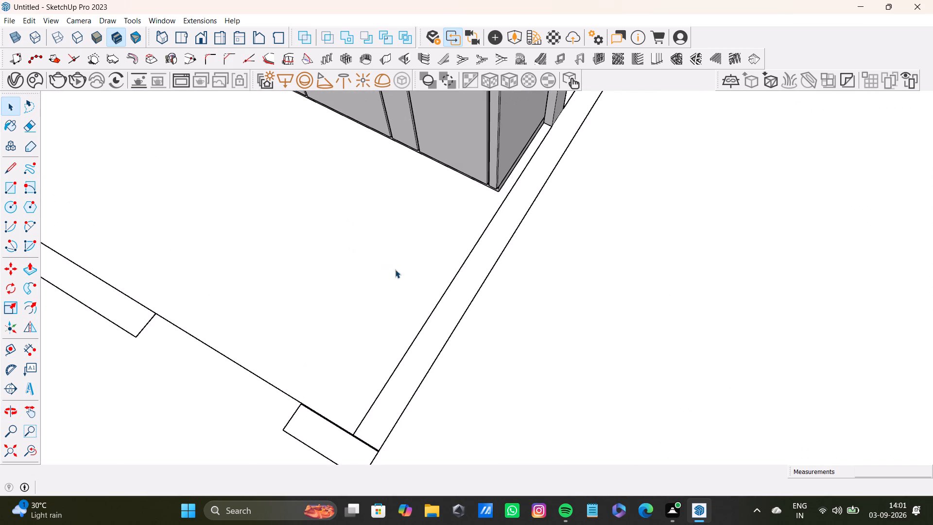
pyautogui.moveTo(395, 269); pyautogui.dragTo(359, 405, button='middle')
pyautogui.scroll(4, 344, 421)
pyautogui.keyDown('shift'); pyautogui.moveTo(310, 373); pyautogui.dragTo(351, 187, button='middle'); pyautogui.keyUp('shift')
pyautogui.scroll(-4, 307, 330)
pyautogui.moveTo(322, 396); pyautogui.dragTo(321, 317, button='middle')
pyautogui.scroll(3, 306, 310)
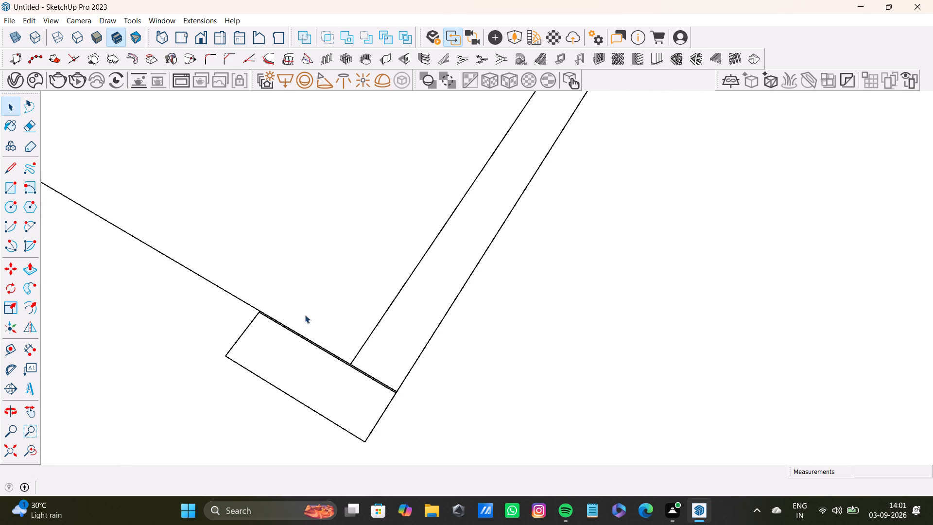
pyautogui.scroll(12, 305, 315)
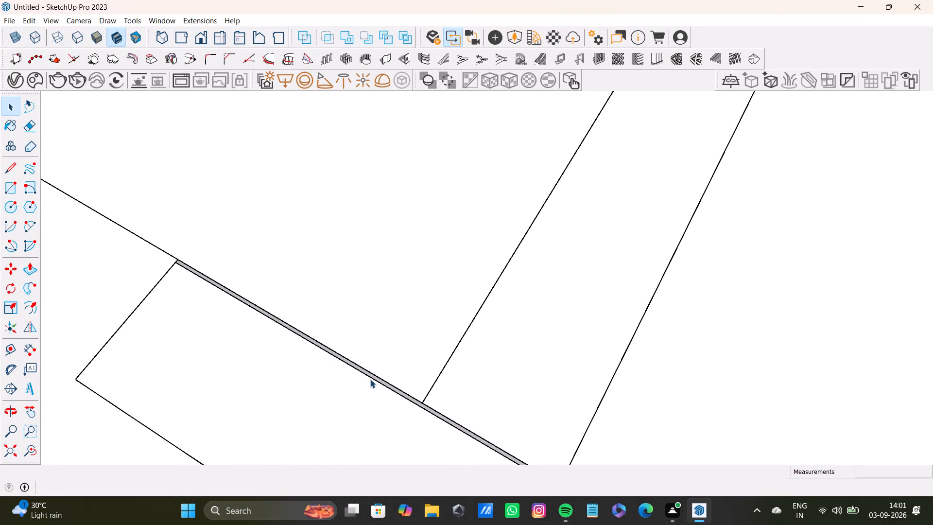
pyautogui.click(374, 379)
pyautogui.press('m')
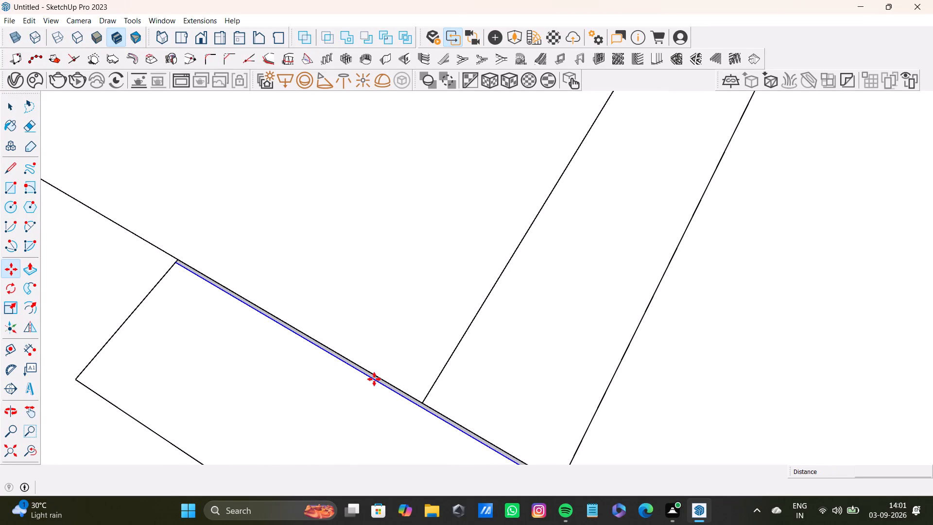
pyautogui.moveTo(375, 379); pyautogui.dragTo(383, 375)
pyautogui.scroll(-2, 306, 395)
pyautogui.click(362, 382)
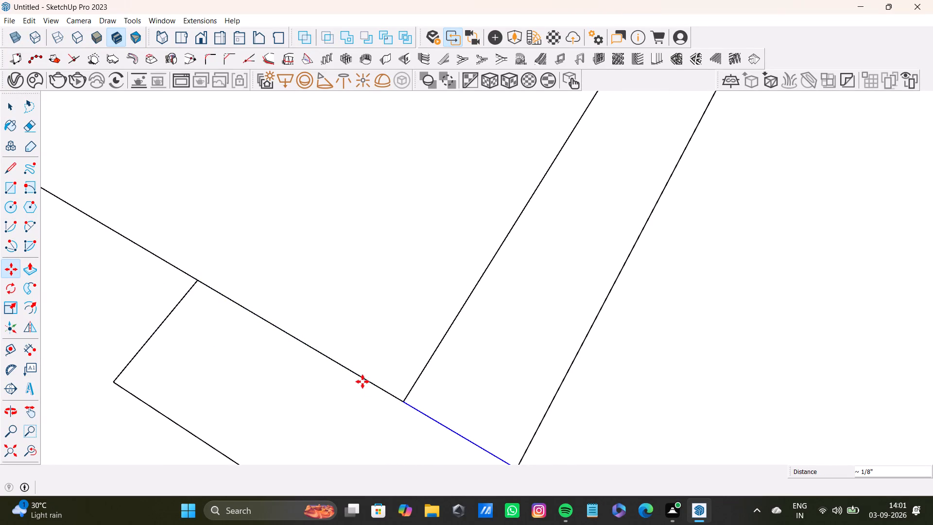
pyautogui.press('space')
# Delete the short dividing edge between the corner stub and the long kitchen wall outline, merging them into one face.
pyautogui.scroll(-11, 357, 363)
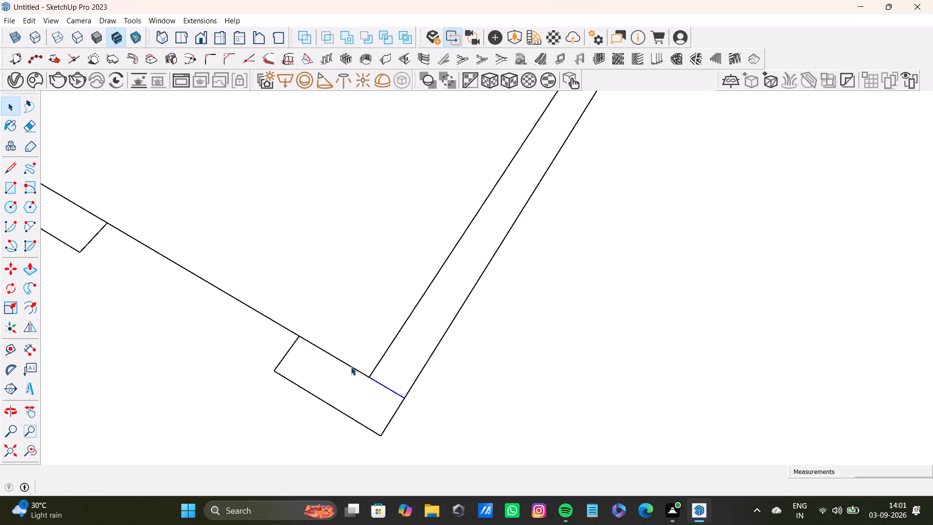
pyautogui.scroll(-20, 351, 367)
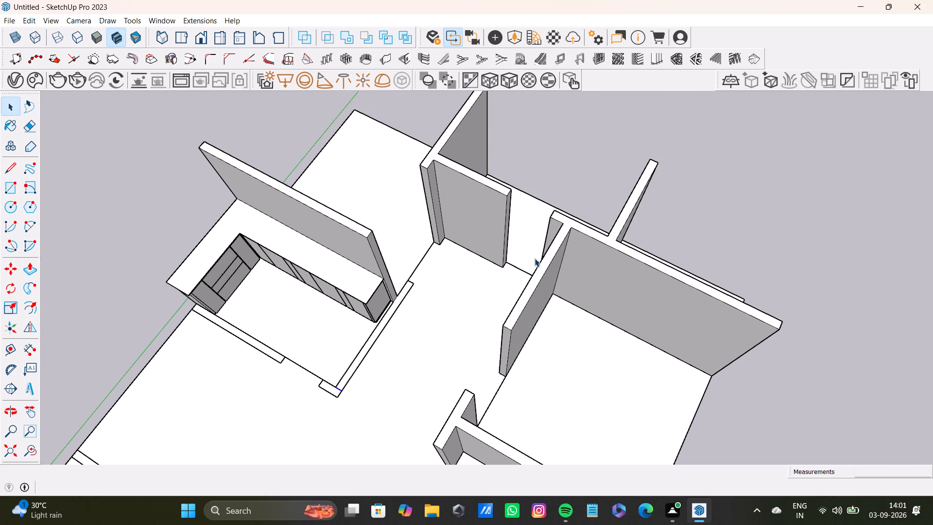
pyautogui.moveTo(539, 264); pyautogui.dragTo(354, 230, button='middle')
pyautogui.scroll(4, 460, 270)
pyautogui.scroll(-6, 459, 277)
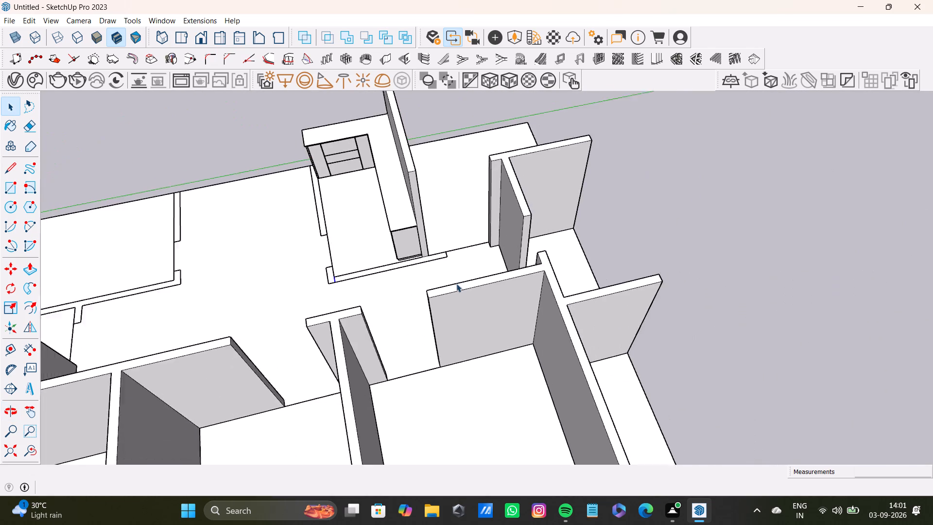
pyautogui.scroll(-2, 456, 283)
pyautogui.scroll(11, 427, 232)
pyautogui.click(442, 302)
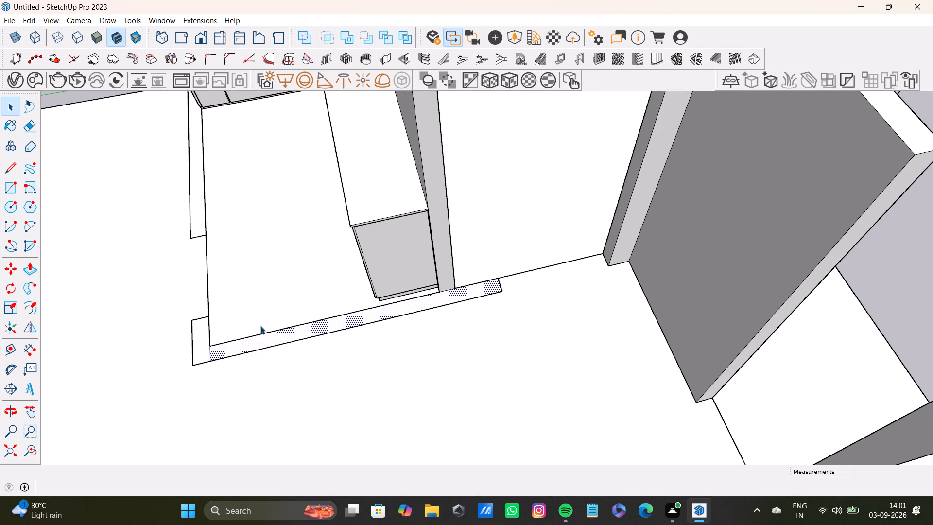
pyautogui.click(209, 354)
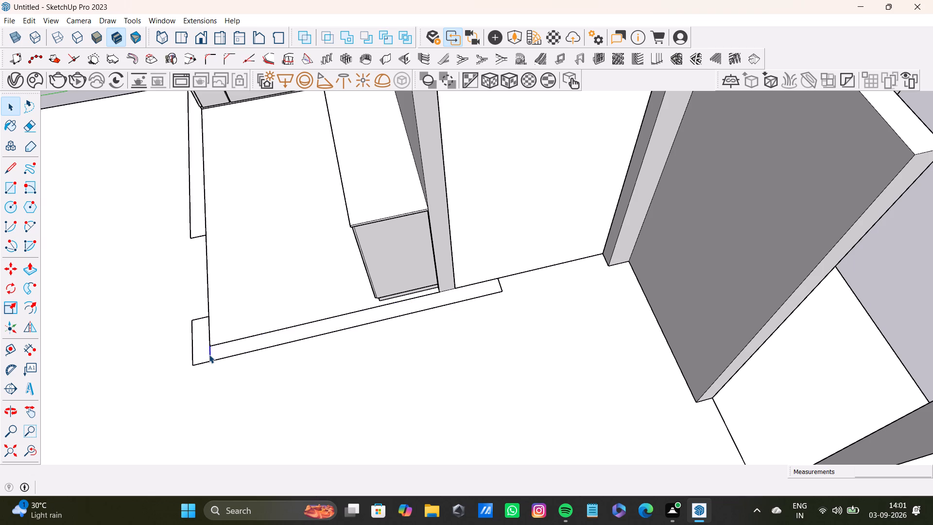
pyautogui.press('Delete')
pyautogui.click(218, 348)
# Examine the whole floor plan from all sides, checking the extruded walls and the outlines still flat on the floor.
pyautogui.scroll(-3, 218, 317)
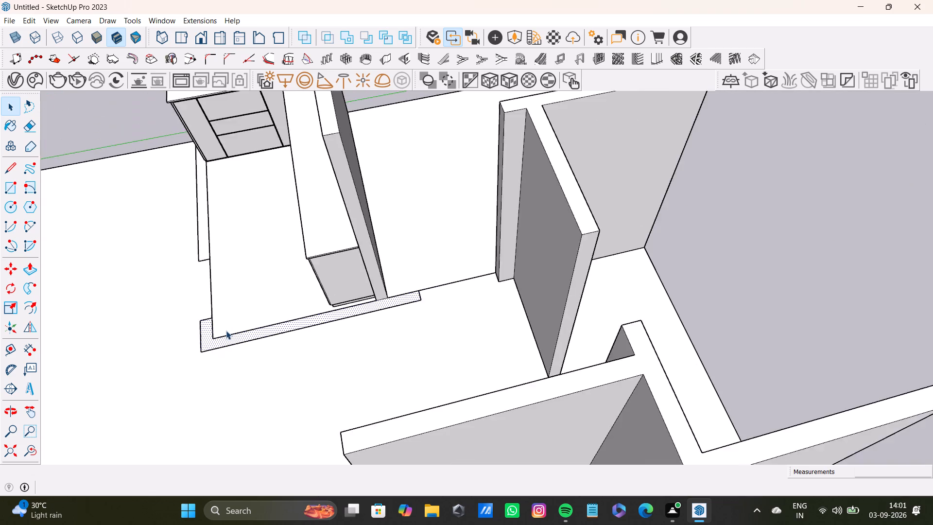
pyautogui.scroll(-11, 226, 331)
pyautogui.moveTo(198, 351); pyautogui.dragTo(536, 237, button='middle')
pyautogui.scroll(-10, 500, 354)
pyautogui.moveTo(500, 431); pyautogui.dragTo(786, 367, button='middle')
pyautogui.scroll(-4, 588, 345)
pyautogui.moveTo(556, 377); pyautogui.dragTo(764, 382, button='middle')
pyautogui.scroll(12, 533, 311)
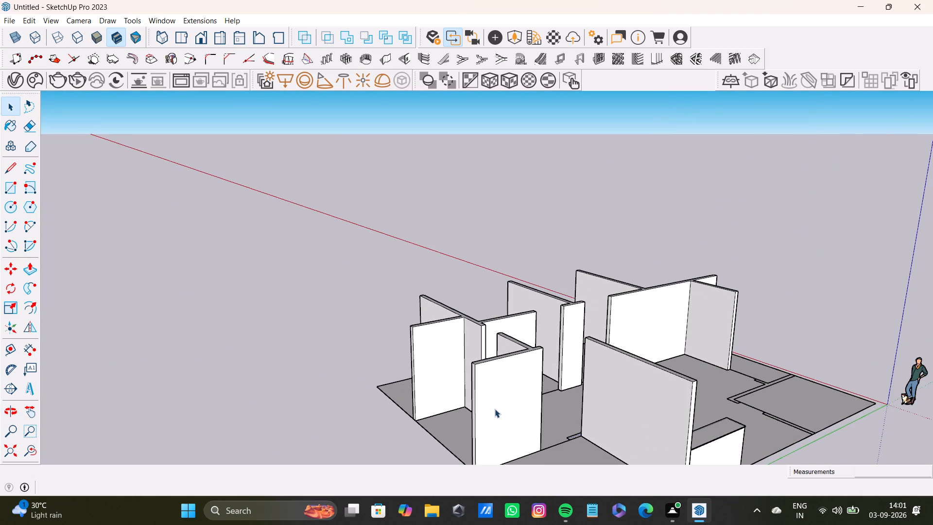
pyautogui.scroll(-4, 494, 398)
pyautogui.moveTo(494, 398); pyautogui.dragTo(789, 392, button='middle')
pyautogui.scroll(4, 592, 378)
pyautogui.moveTo(500, 385); pyautogui.dragTo(741, 437, button='middle')
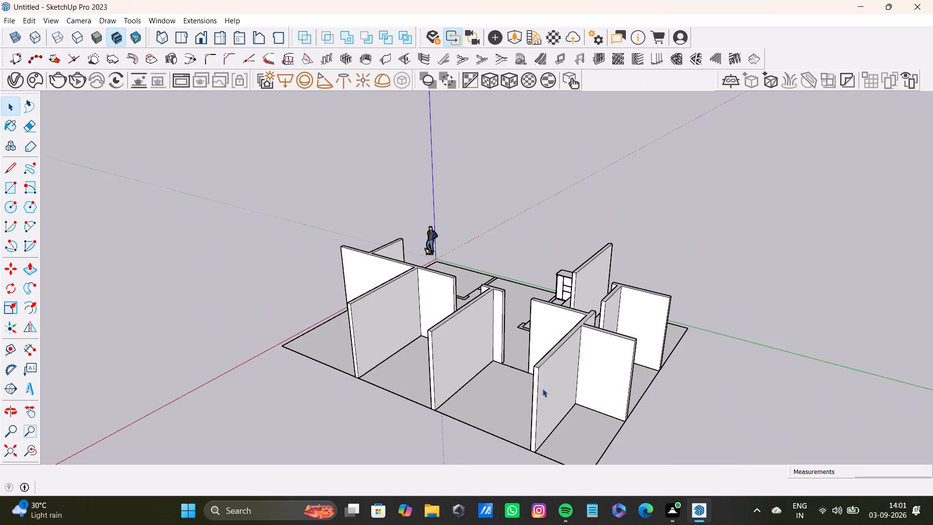
pyautogui.moveTo(509, 368); pyautogui.dragTo(793, 454, button='middle')
pyautogui.moveTo(323, 332); pyautogui.dragTo(647, 426, button='middle')
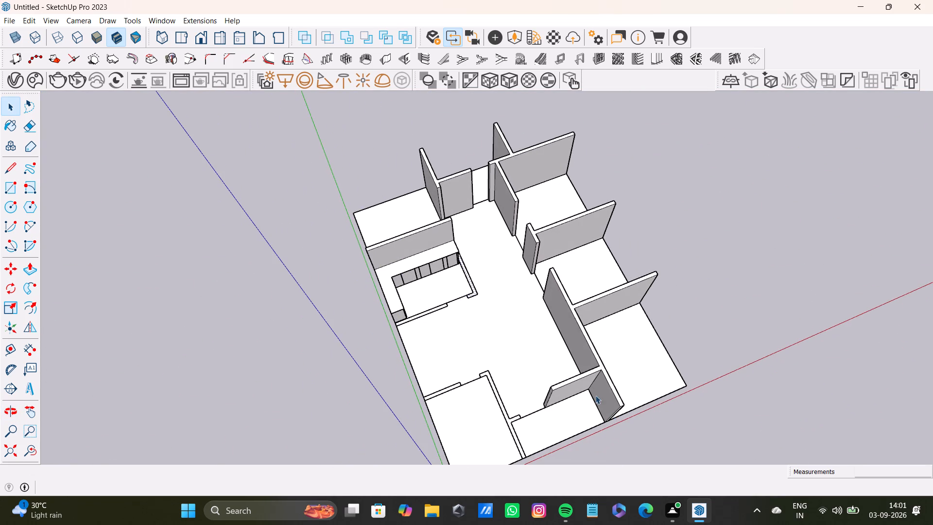
pyautogui.keyDown('shift'); pyautogui.moveTo(568, 369); pyautogui.dragTo(367, 290, button='middle'); pyautogui.keyUp('shift')
pyautogui.moveTo(422, 264); pyautogui.dragTo(210, 276, button='middle')
pyautogui.moveTo(380, 211); pyautogui.dragTo(298, 344, button='middle')
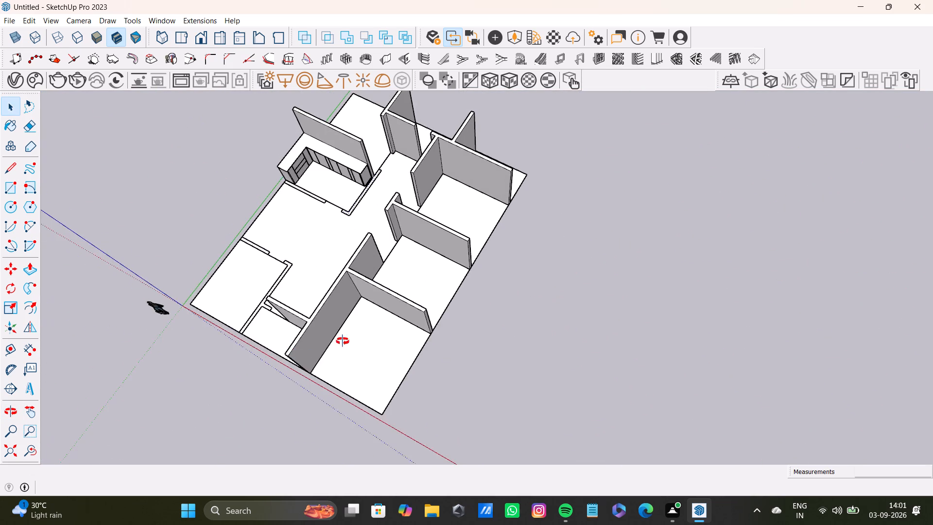
pyautogui.moveTo(343, 341); pyautogui.dragTo(407, 333, button='middle')
# Draw a 45' by 35' rectangle on the ground beside the floor plan, starting near the red axis.
pyautogui.moveTo(11, 182); pyautogui.dragTo(16, 182)
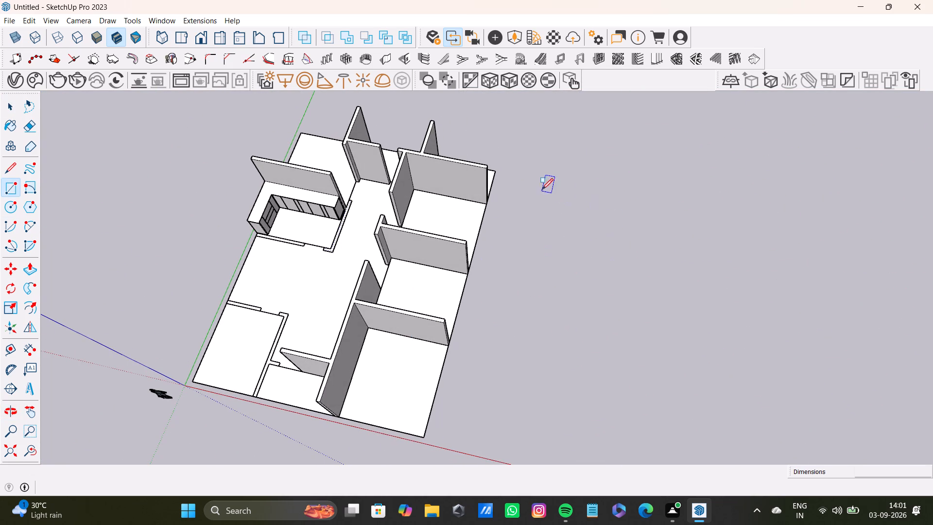
pyautogui.moveTo(471, 454); pyautogui.dragTo(480, 452)
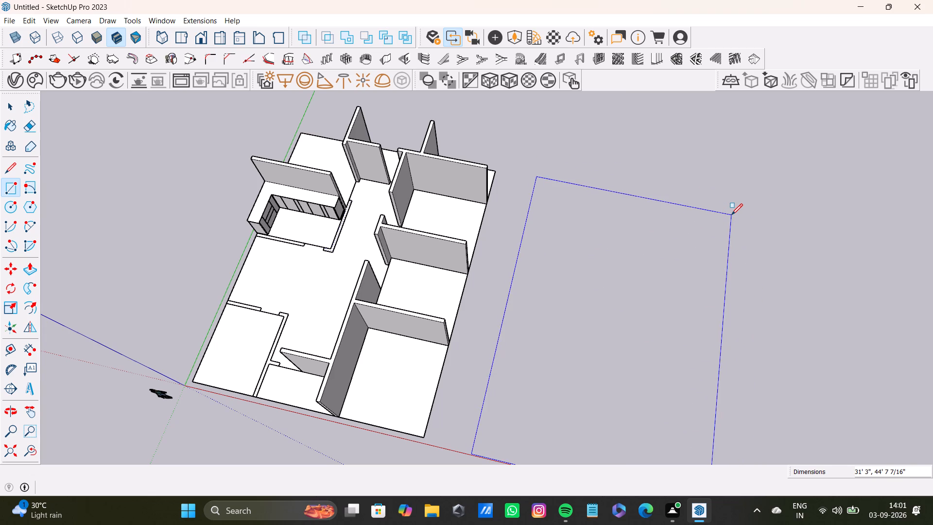
pyautogui.keyDown('shift'); pyautogui.moveTo(731, 215); pyautogui.dragTo(664, 146, button='middle'); pyautogui.keyUp('shift')
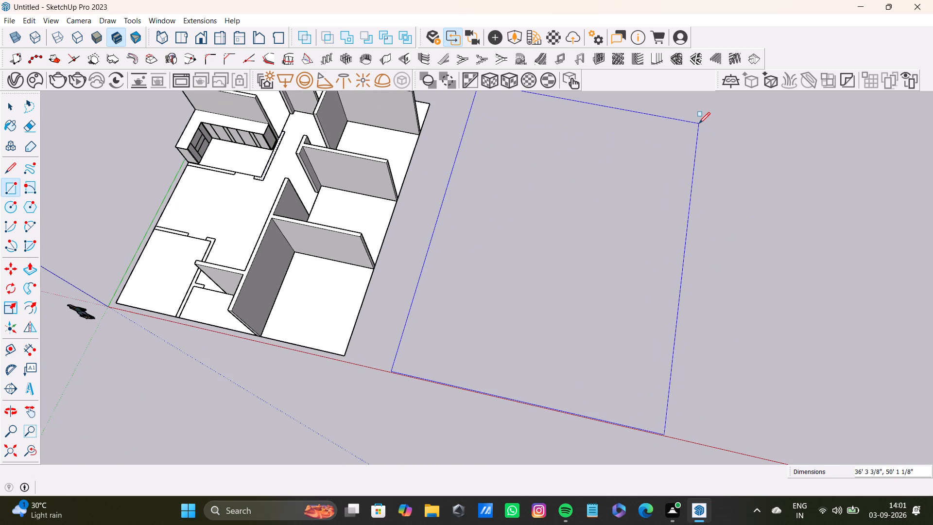
pyautogui.write("45'")
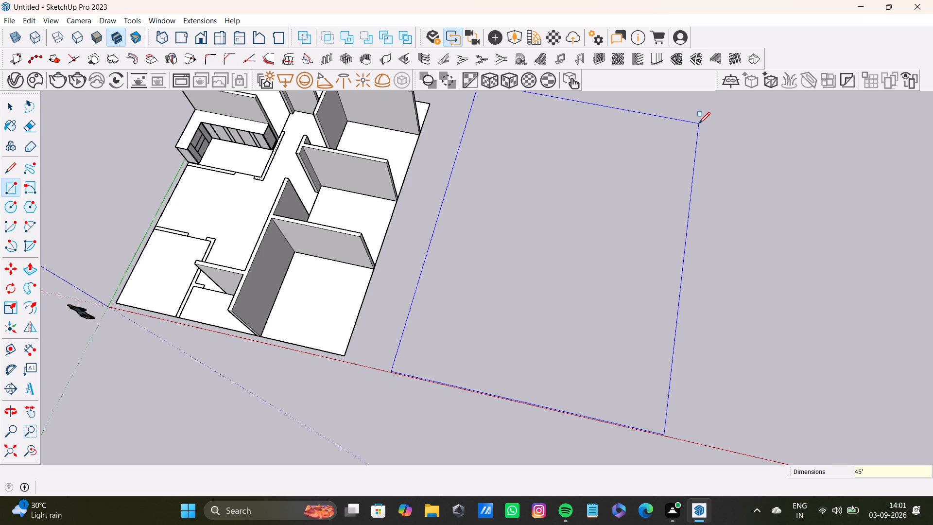
pyautogui.press(',')
pyautogui.write('35')
pyautogui.press("'")
pyautogui.press('Return')
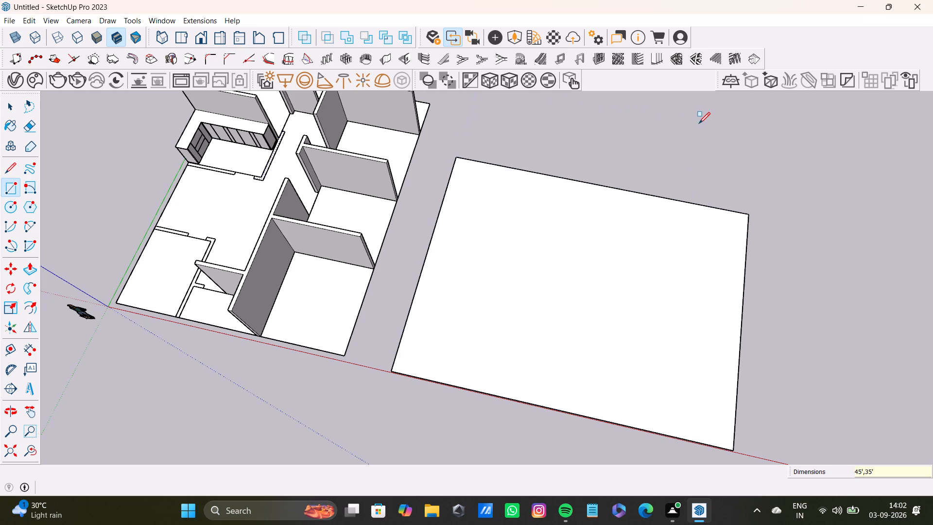
pyautogui.press('space')
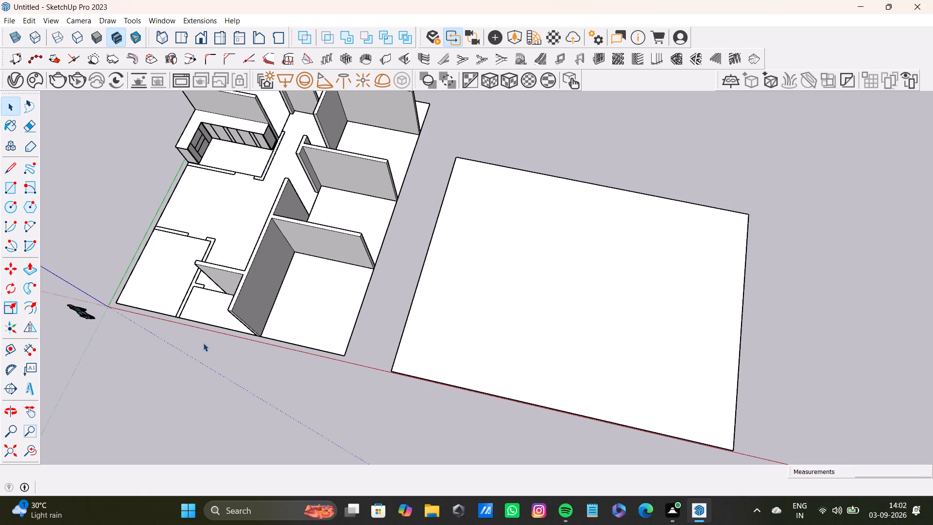
pyautogui.click(14, 346)
pyautogui.press('space')
# Rotate the new rectangle with its edges 90° about its corner so its long side runs parallel to the floor plan's.
pyautogui.doubleClick(481, 327)
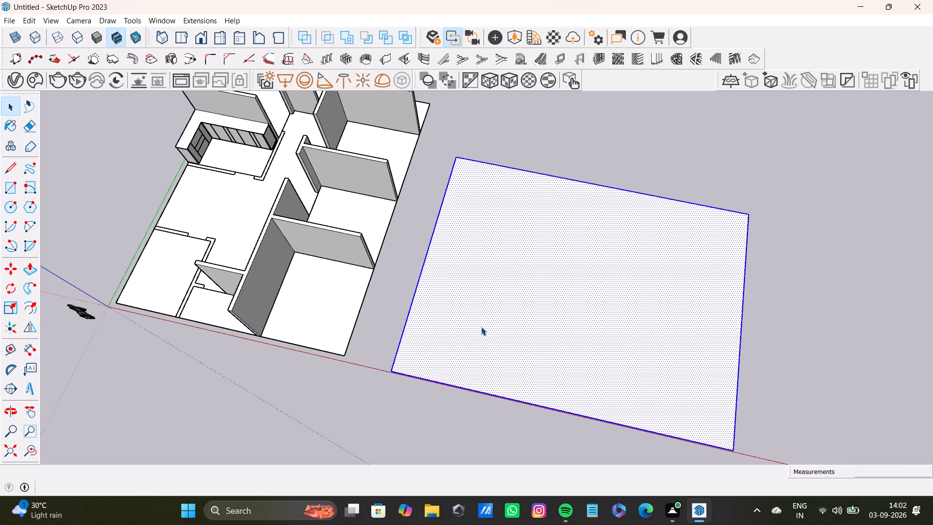
pyautogui.press('m')
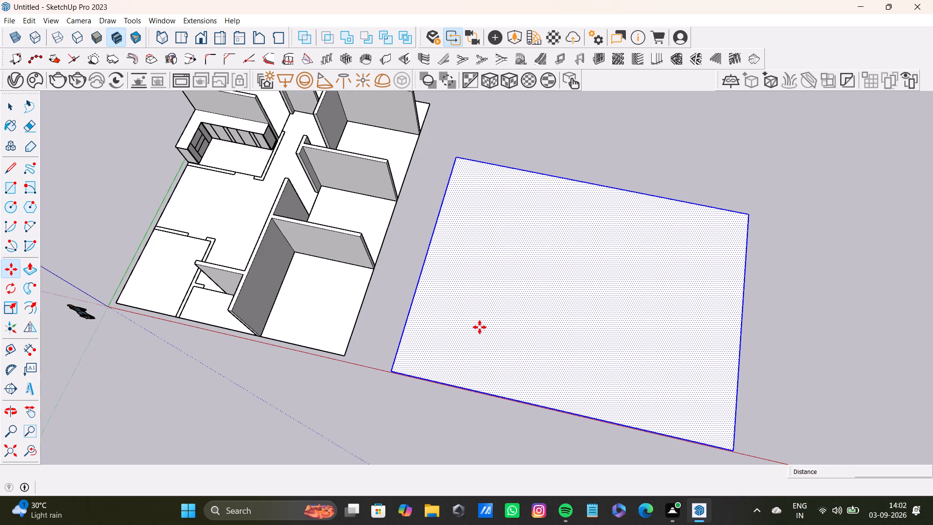
pyautogui.press('q')
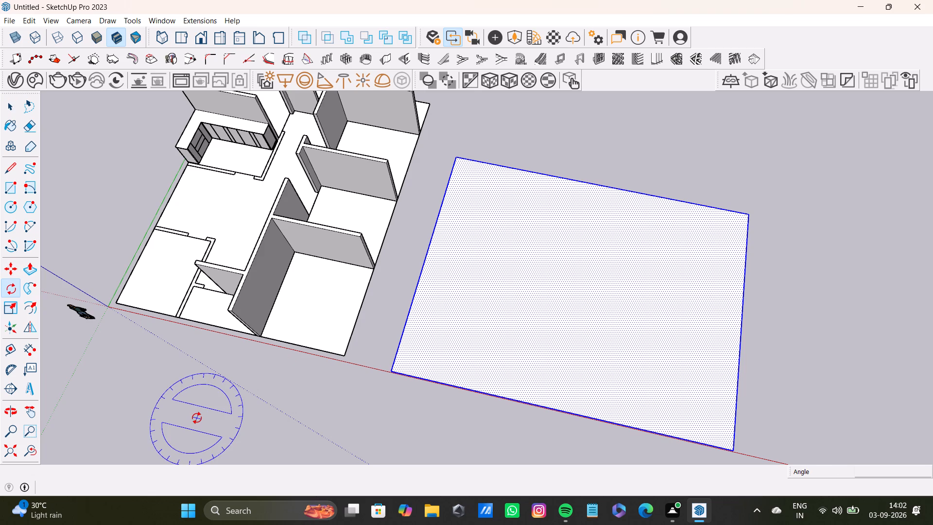
pyautogui.click(457, 155)
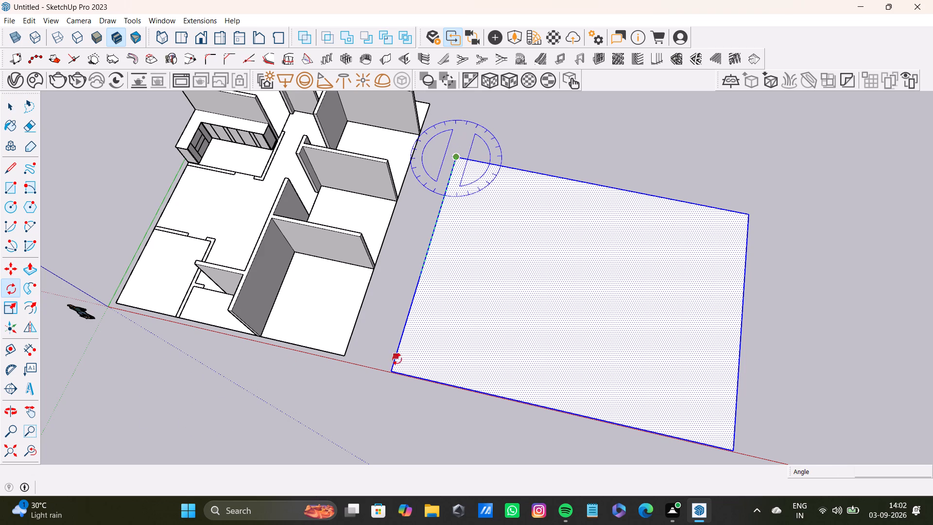
pyautogui.click(394, 370)
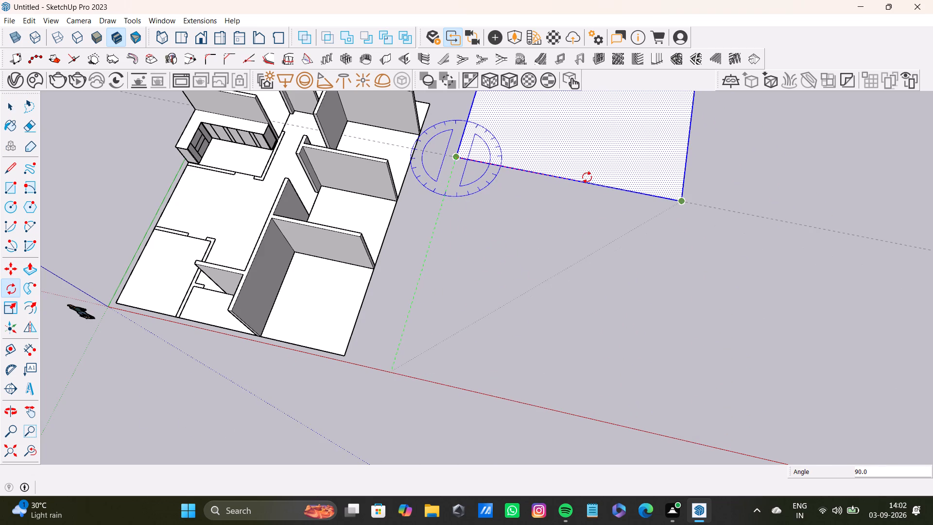
pyautogui.click(587, 177)
pyautogui.scroll(-9, 516, 280)
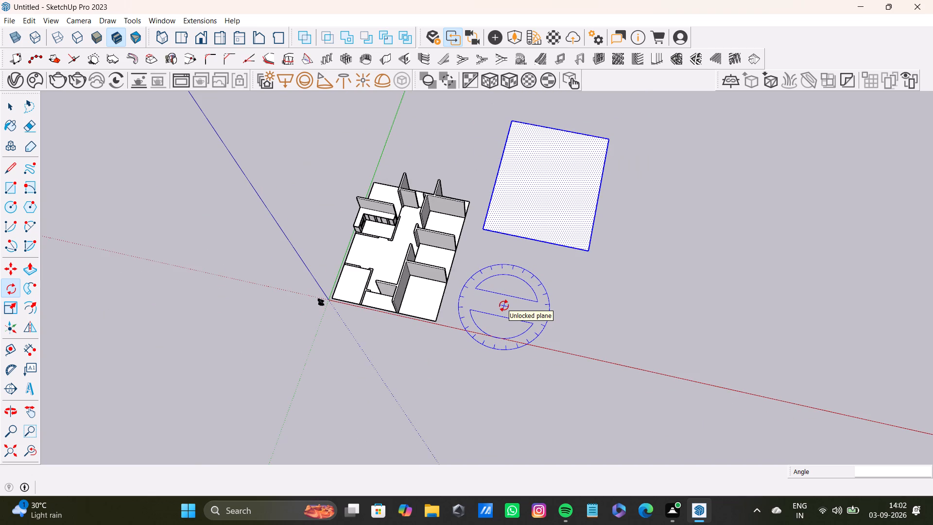
pyautogui.press('space')
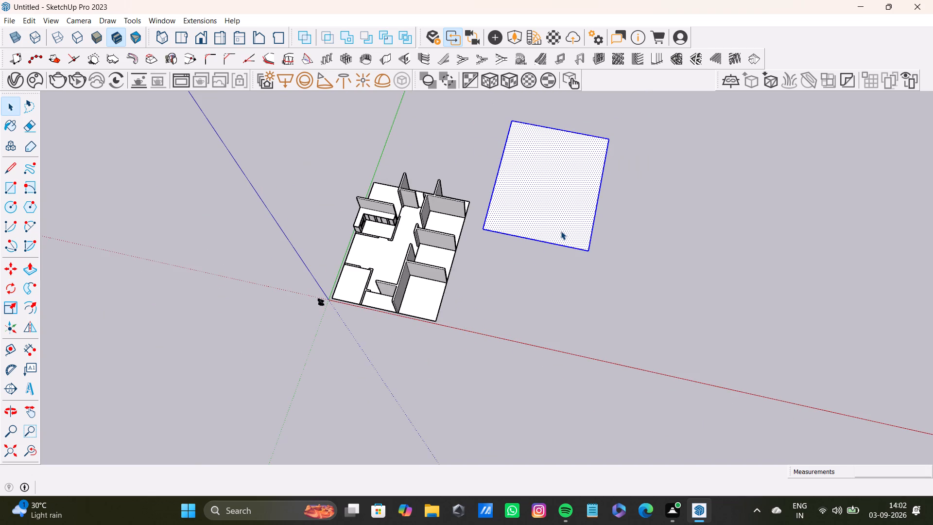
# Move the 45' by 35' rectangle along the ground so its near short edge rests on the red axis.
pyautogui.press('m')
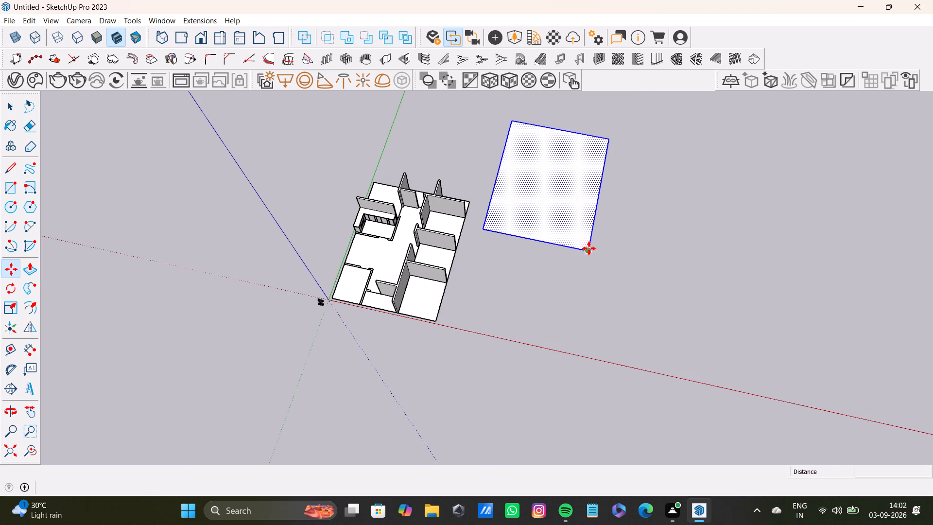
pyautogui.click(590, 250)
pyautogui.click(602, 361)
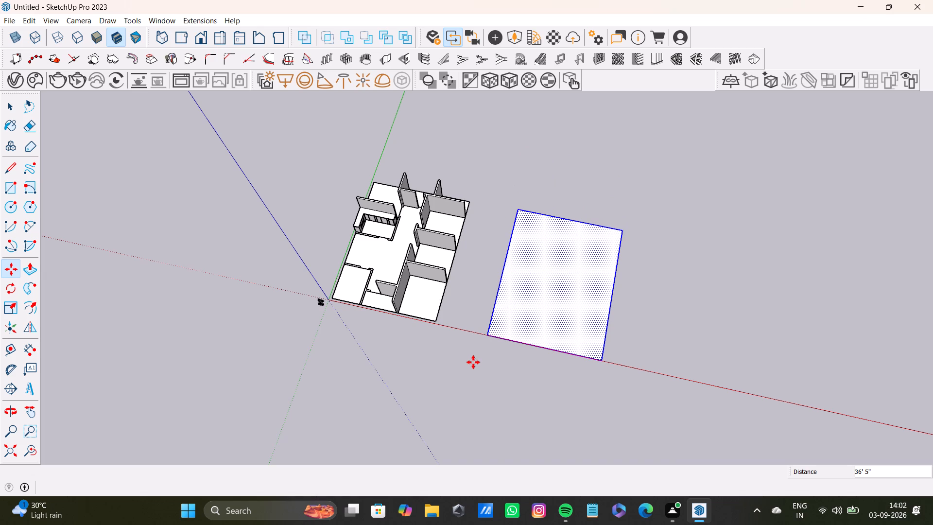
pyautogui.press('space')
pyautogui.click(577, 171)
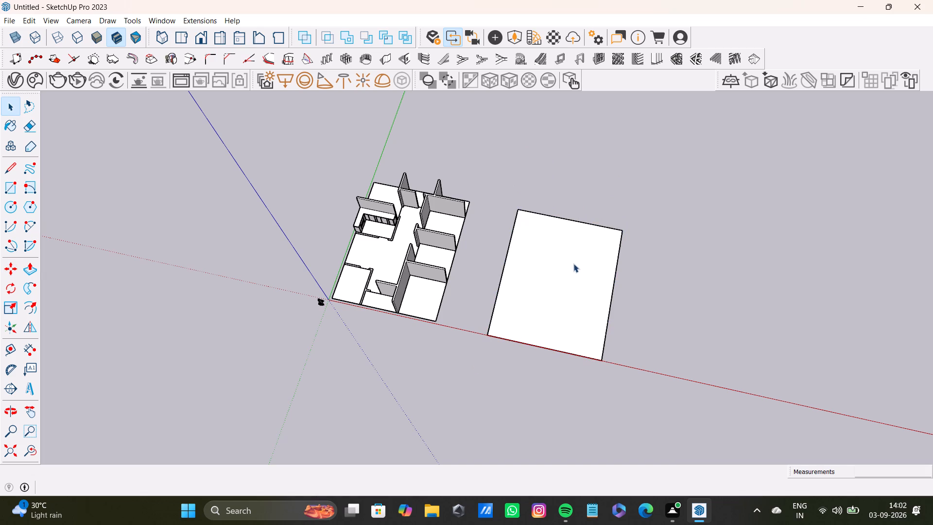
# Offset the rectangle's outline 9" inward to form the outer wall band.
pyautogui.scroll(-4, 573, 263)
pyautogui.keyDown('shift'); pyautogui.moveTo(584, 274); pyautogui.dragTo(498, 283, button='middle'); pyautogui.keyUp('shift')
pyautogui.click(489, 288)
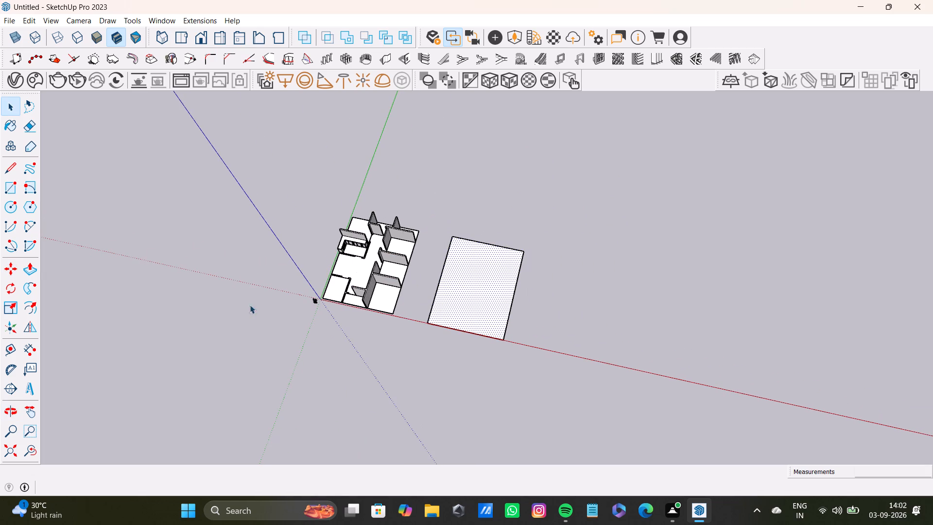
pyautogui.click(25, 311)
pyautogui.click(473, 290)
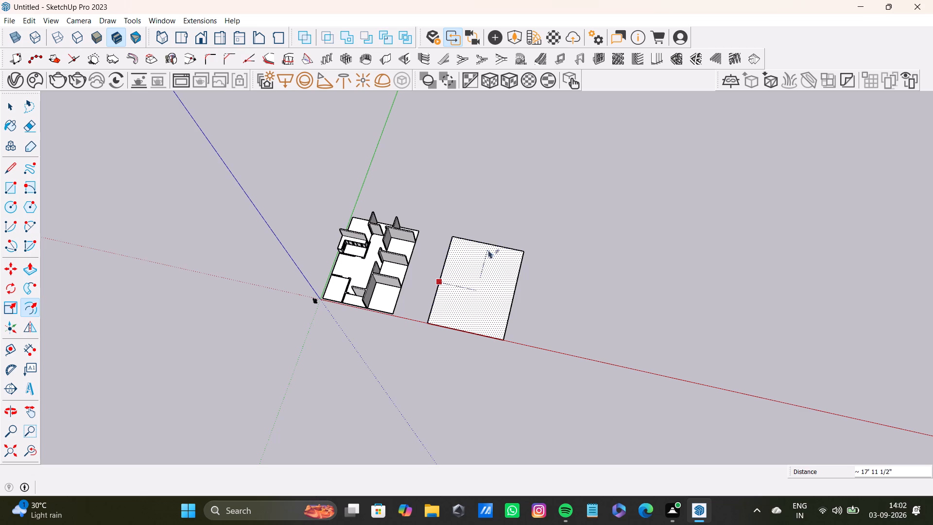
pyautogui.write('9"')
pyautogui.press('Return')
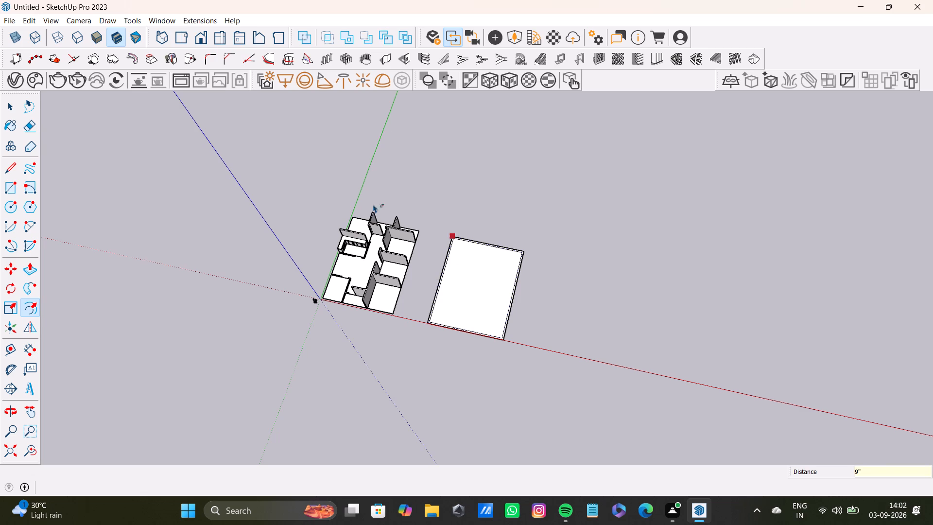
pyautogui.scroll(8, 389, 211)
pyautogui.scroll(-7, 469, 270)
pyautogui.keyDown('shift'); pyautogui.moveTo(496, 294); pyautogui.dragTo(433, 265, button='middle'); pyautogui.keyUp('shift')
pyautogui.scroll(5, 432, 265)
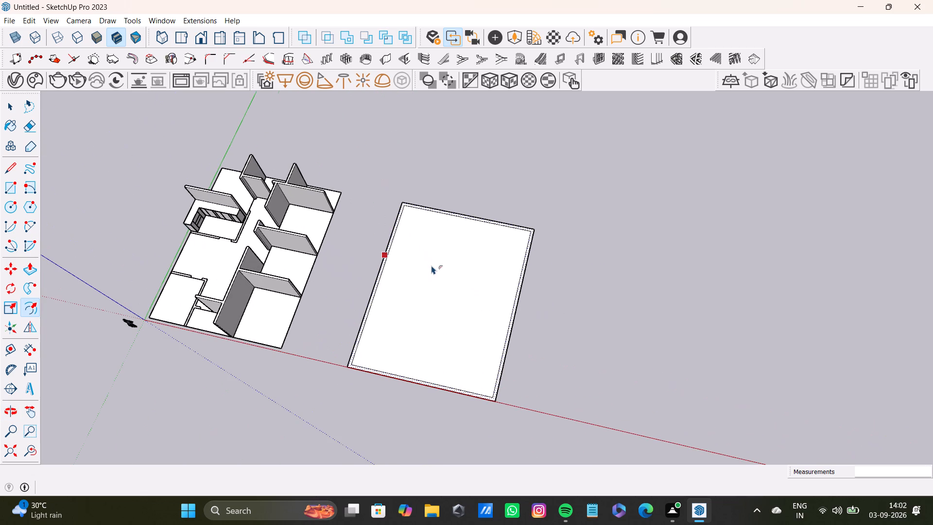
pyautogui.press('space')
# Examine the offset rectangle alongside the existing floor plan's room layout from several angles.
pyautogui.keyDown('shift'); pyautogui.scroll(-5, 388, 192); pyautogui.keyUp('shift')
pyautogui.keyDown('shift'); pyautogui.moveTo(422, 207); pyautogui.dragTo(423, 257, button='middle'); pyautogui.keyUp('shift')
pyautogui.moveTo(416, 280); pyautogui.dragTo(410, 343, button='middle')
pyautogui.scroll(7, 410, 261)
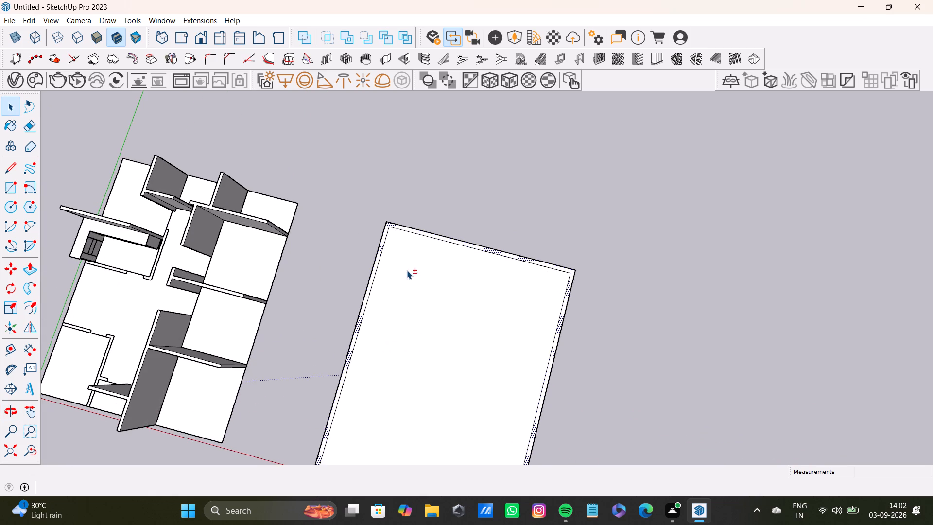
pyautogui.keyDown('shift'); pyautogui.moveTo(407, 270); pyautogui.dragTo(418, 211, button='middle'); pyautogui.keyUp('shift')
pyautogui.moveTo(421, 234); pyautogui.dragTo(444, 164, button='middle')
pyautogui.keyDown('shift'); pyautogui.moveTo(449, 270); pyautogui.dragTo(463, 252, button='middle'); pyautogui.keyUp('shift')
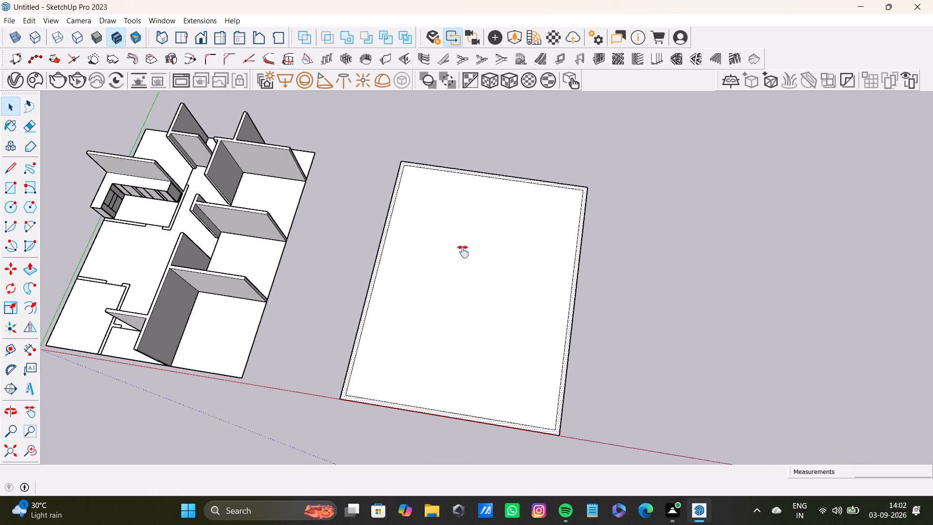
pyautogui.keyDown('shift'); pyautogui.moveTo(463, 252); pyautogui.dragTo(472, 239, button='middle'); pyautogui.keyUp('shift')
pyautogui.keyDown('shift'); pyautogui.moveTo(461, 242); pyautogui.dragTo(496, 316, button='middle'); pyautogui.keyUp('shift')
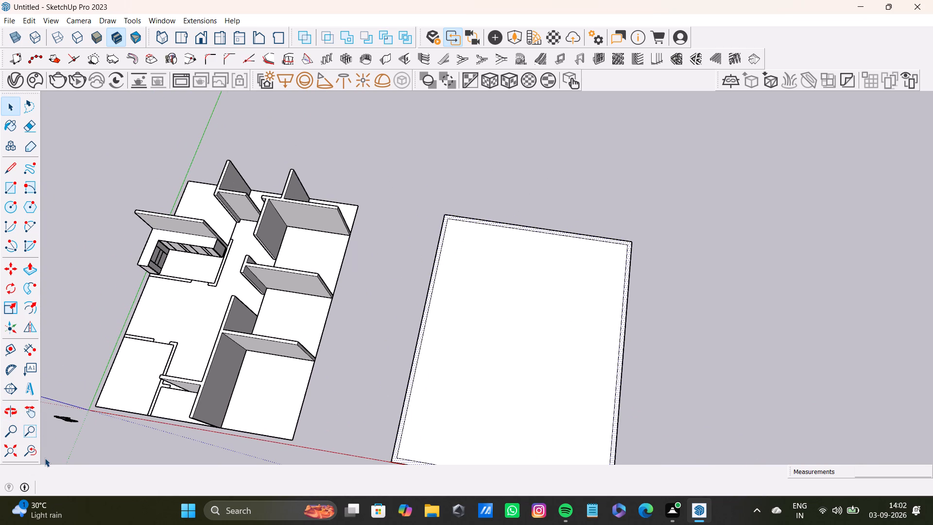
# Place a guide 12' inside the rectangle, parallel to the inner short edge farthest from the red axis.
pyautogui.press('t')
pyautogui.scroll(2, 444, 221)
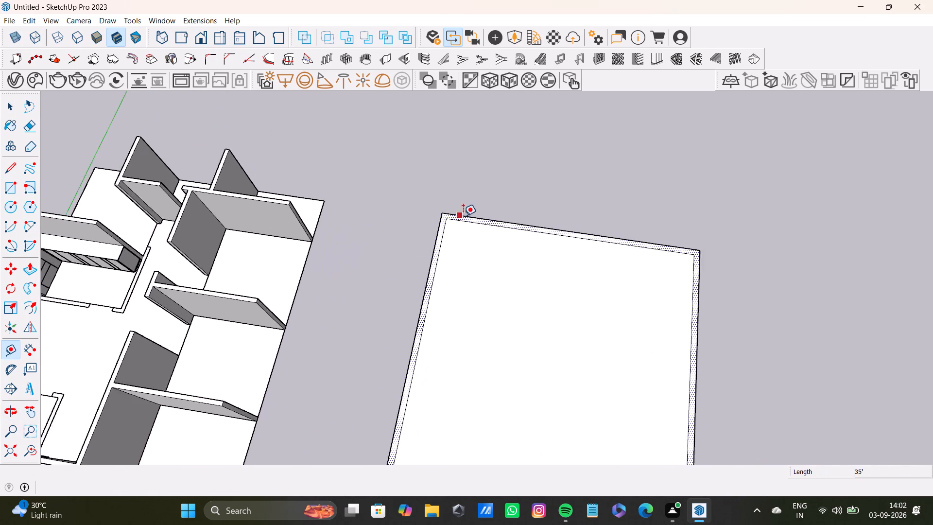
pyautogui.scroll(4, 463, 216)
pyautogui.click(498, 222)
pyautogui.scroll(-4, 469, 365)
pyautogui.keyDown('shift'); pyautogui.moveTo(472, 360); pyautogui.dragTo(417, 302, button='middle'); pyautogui.keyUp('shift')
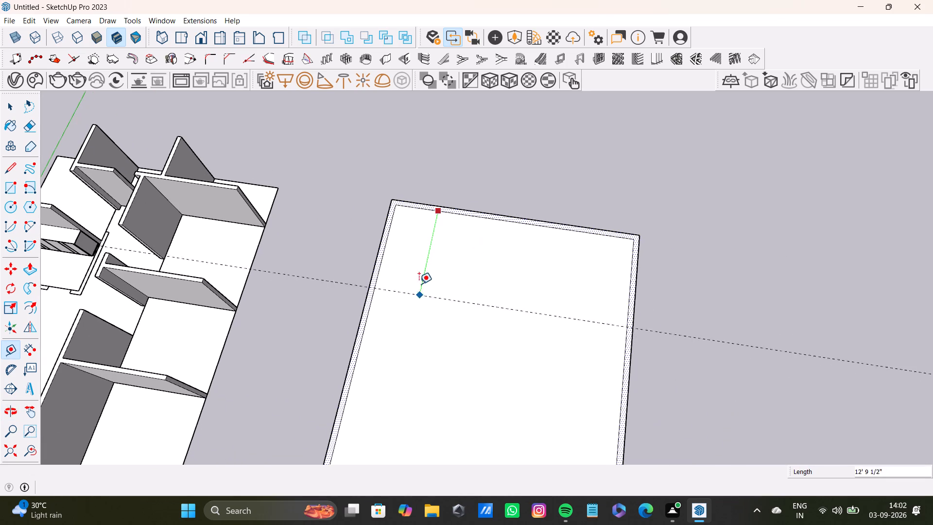
pyautogui.scroll(-2, 418, 304)
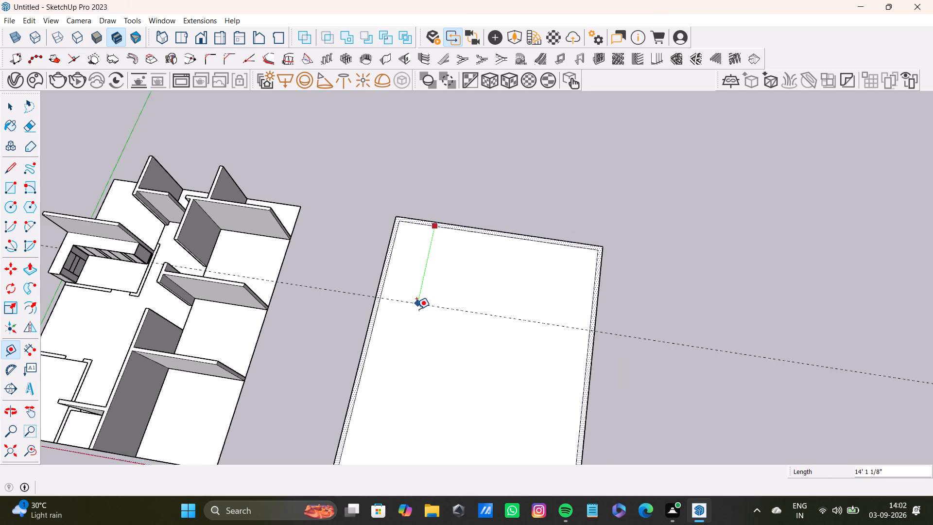
pyautogui.scroll(-1, 416, 309)
pyautogui.keyDown('shift'); pyautogui.moveTo(416, 309); pyautogui.dragTo(489, 329, button='middle'); pyautogui.keyUp('shift')
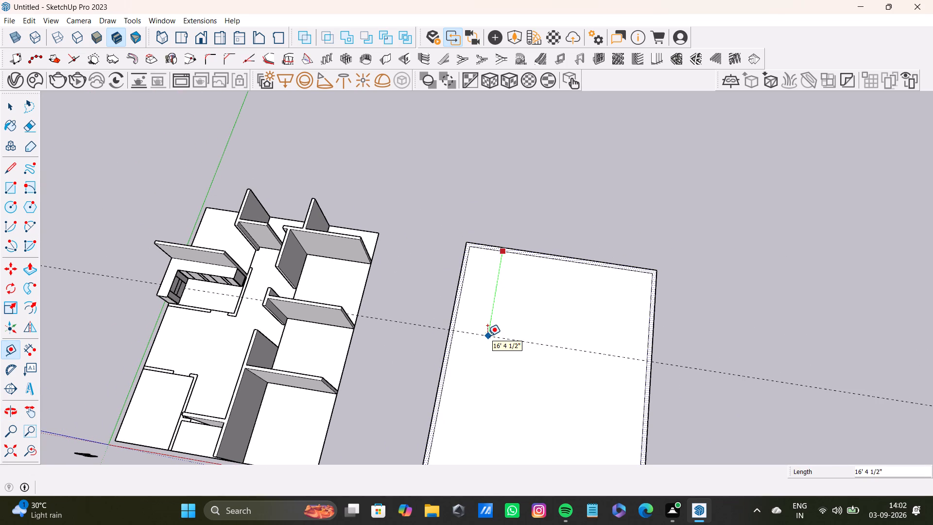
pyautogui.write('12')
pyautogui.press("'")
pyautogui.press('Return')
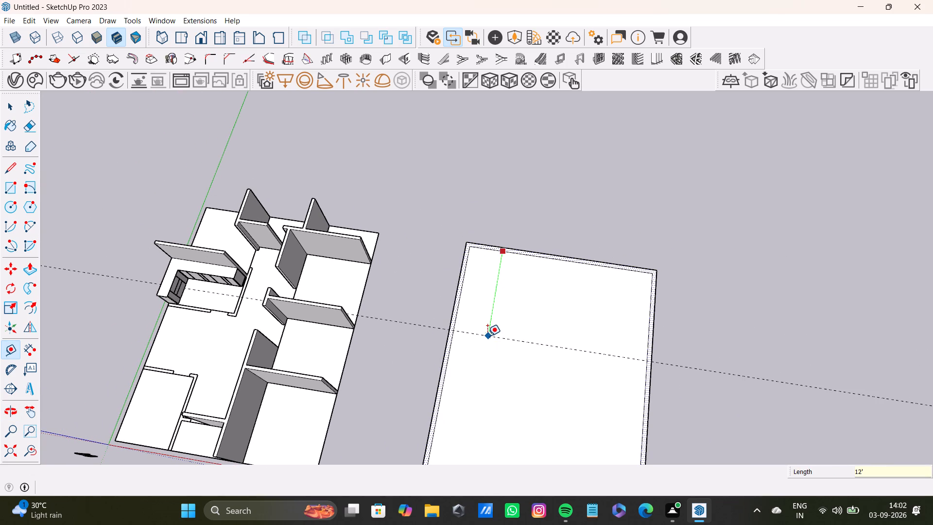
# Place a lengthwise guide 12' inside the inner long edge that faces the floor plan.
pyautogui.scroll(8, 447, 318)
pyautogui.click(467, 283)
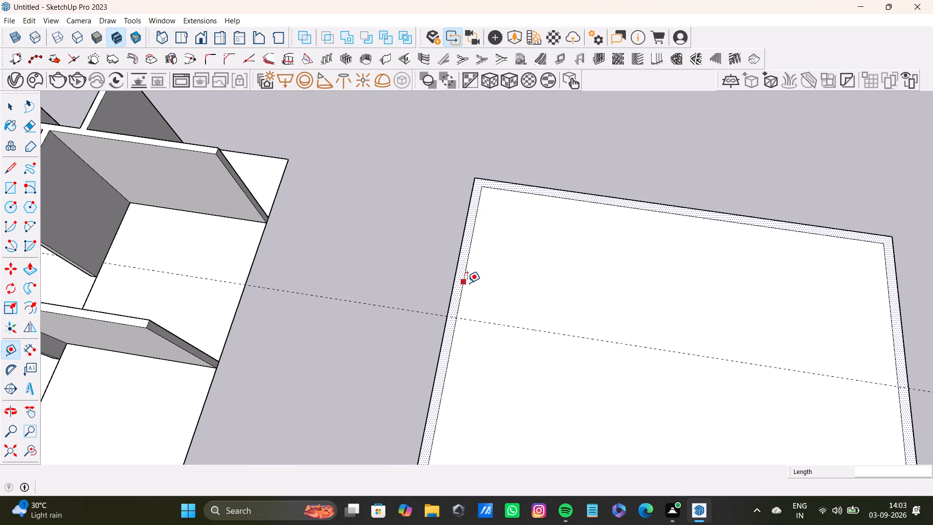
pyautogui.write('12')
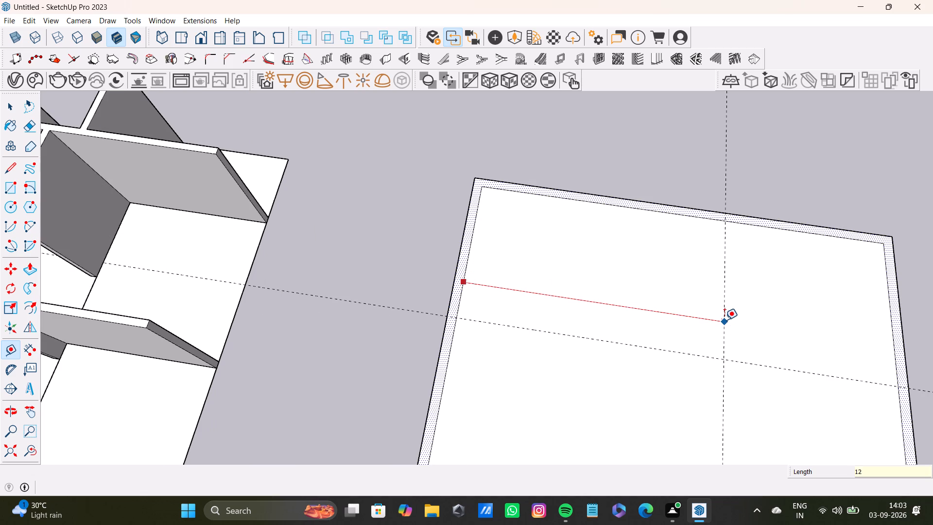
pyautogui.press("'")
pyautogui.press('Return')
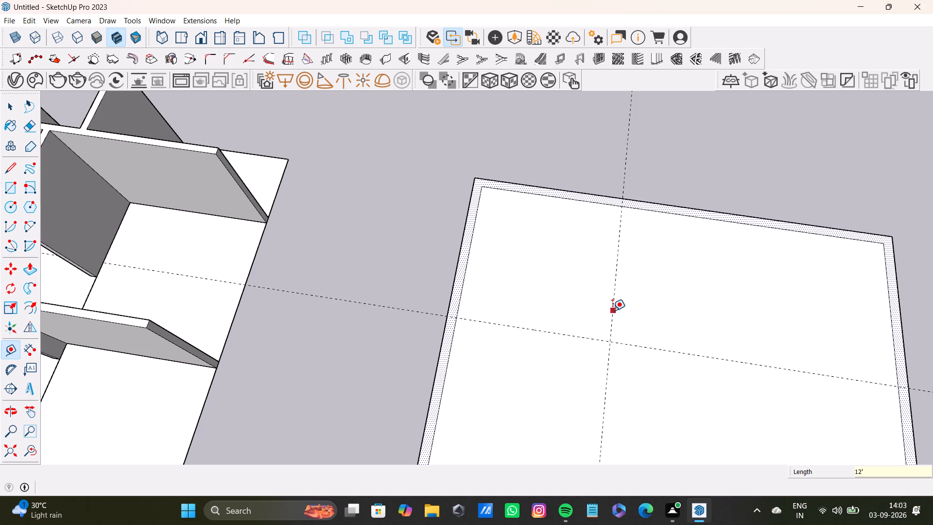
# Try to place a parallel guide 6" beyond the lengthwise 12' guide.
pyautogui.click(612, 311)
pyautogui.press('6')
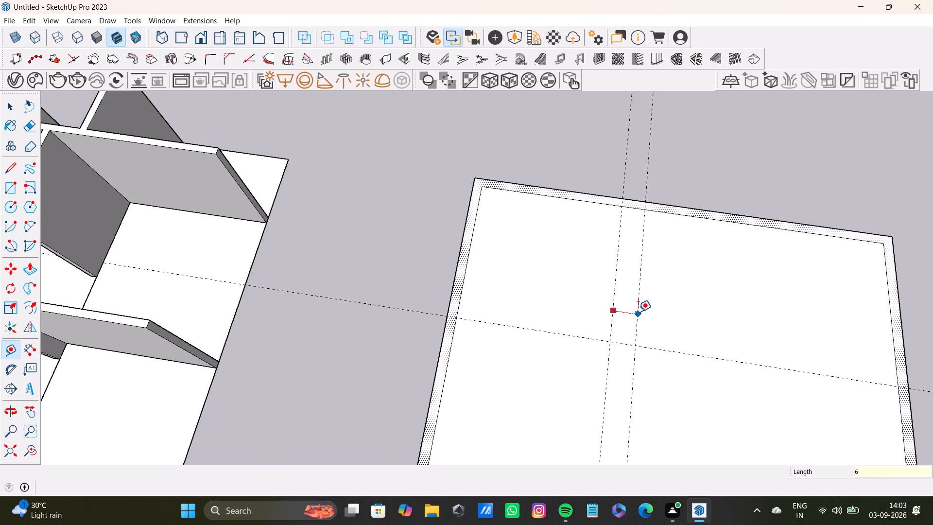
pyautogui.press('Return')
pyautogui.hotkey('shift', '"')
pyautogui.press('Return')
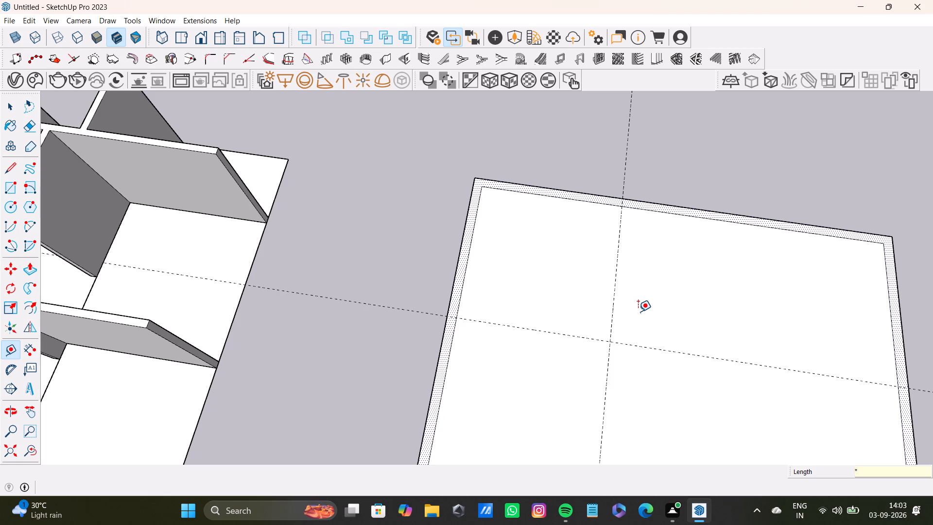
# Place a parallel guide 6" beyond the lengthwise 12' guide, on the side away from the floor plan.
pyautogui.moveTo(614, 319); pyautogui.dragTo(622, 319)
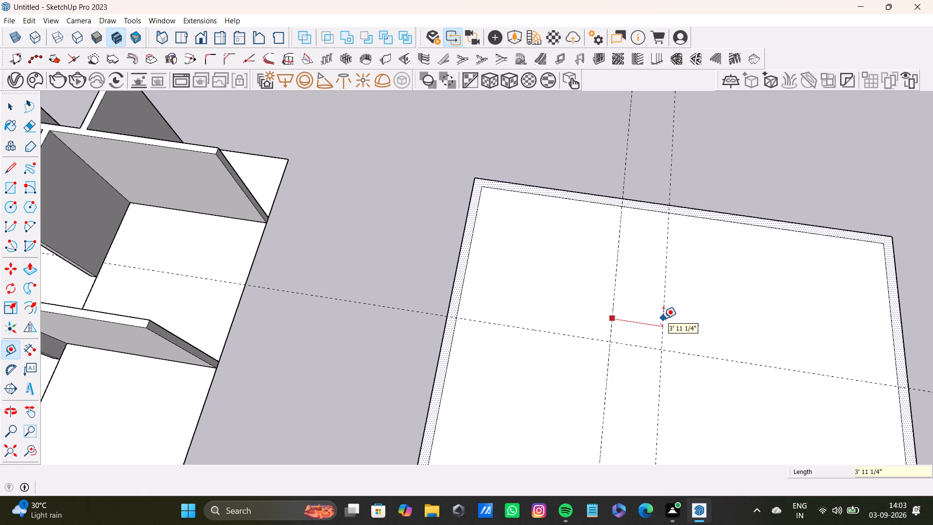
pyautogui.press('6')
pyautogui.press('F5')
pyautogui.hotkey('shift', '"')
pyautogui.press('Return')
# Place a parallel guide 6" beyond the crosswise 12' guide, on the side toward the red axis.
pyautogui.scroll(-4, 564, 329)
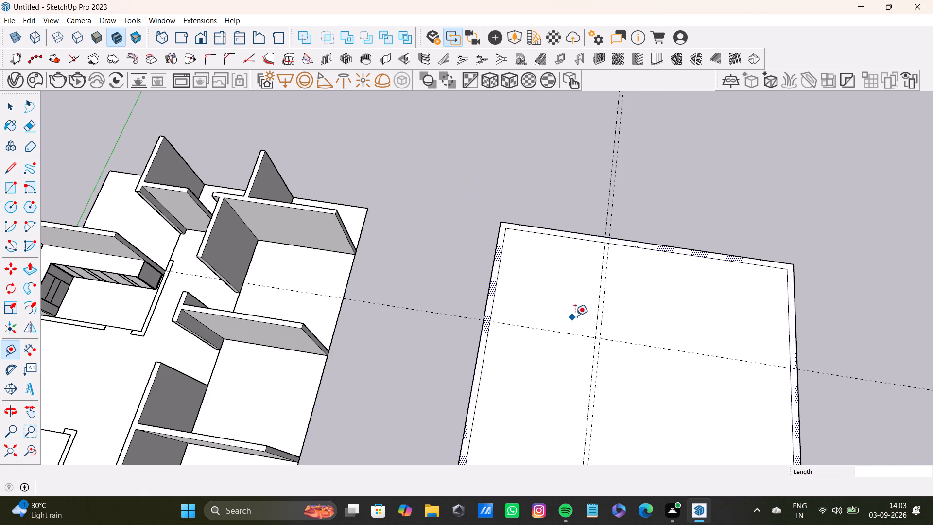
pyautogui.moveTo(577, 315); pyautogui.dragTo(541, 304, button='middle')
pyautogui.scroll(5, 521, 303)
pyautogui.click(546, 335)
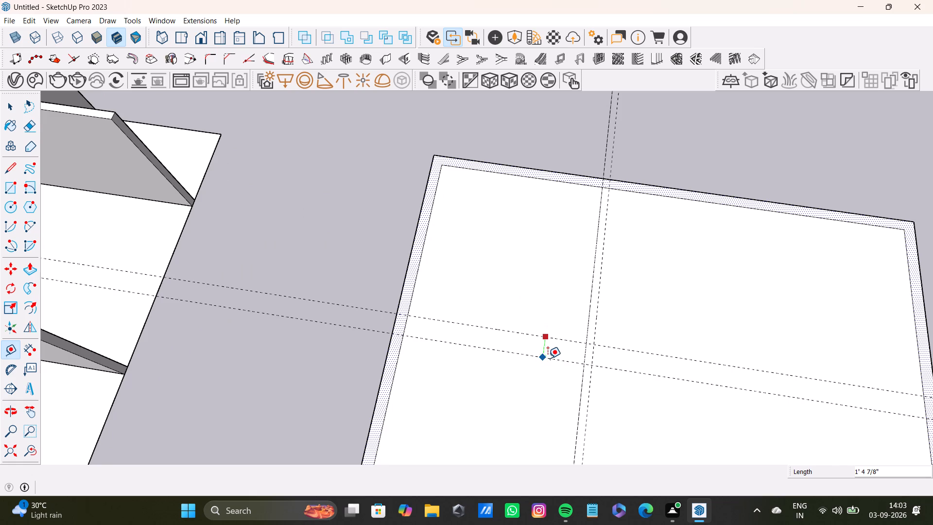
pyautogui.write('6"')
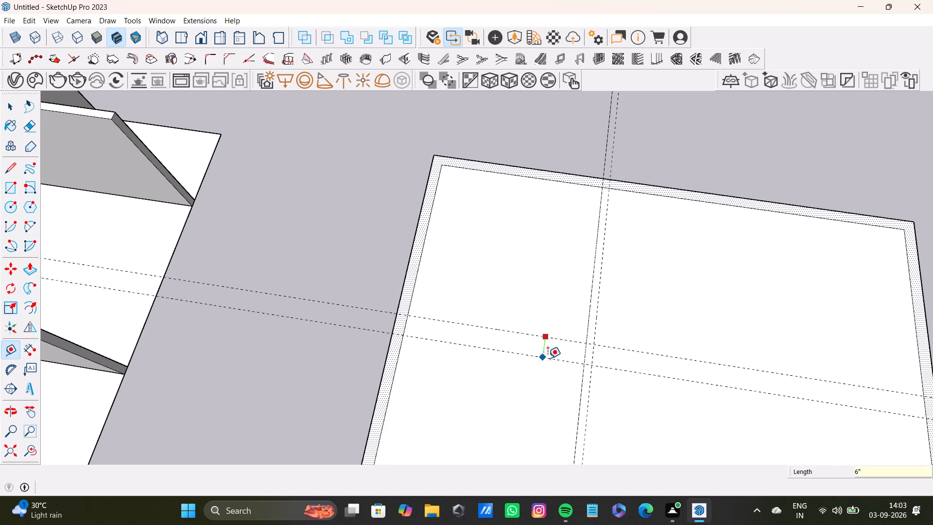
pyautogui.press('Return')
# Place a crosswise guide 5' inside the far inner short edge, plus a parallel one 6" beyond it toward the red axis.
pyautogui.scroll(-7, 711, 151)
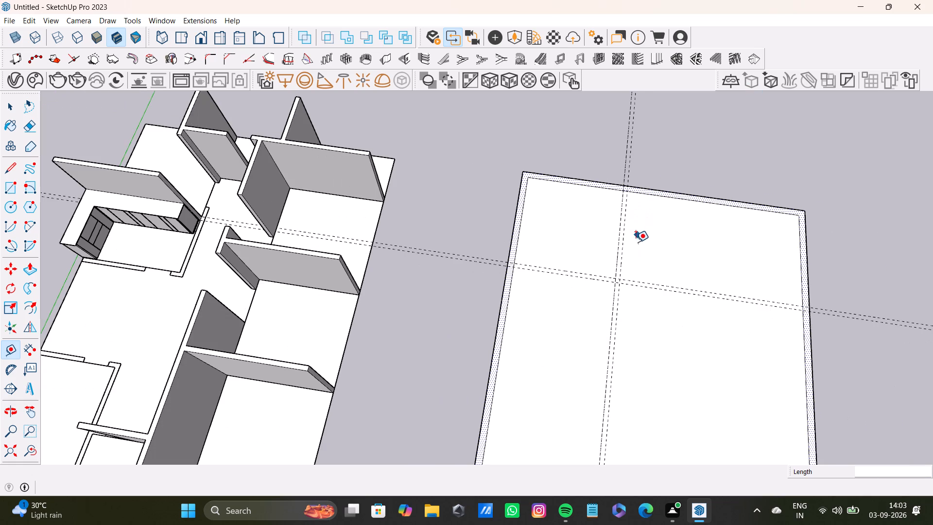
pyautogui.scroll(-2, 634, 246)
pyautogui.keyDown('shift'); pyautogui.moveTo(634, 244); pyautogui.dragTo(467, 242, button='middle'); pyautogui.keyUp('shift')
pyautogui.scroll(7, 494, 218)
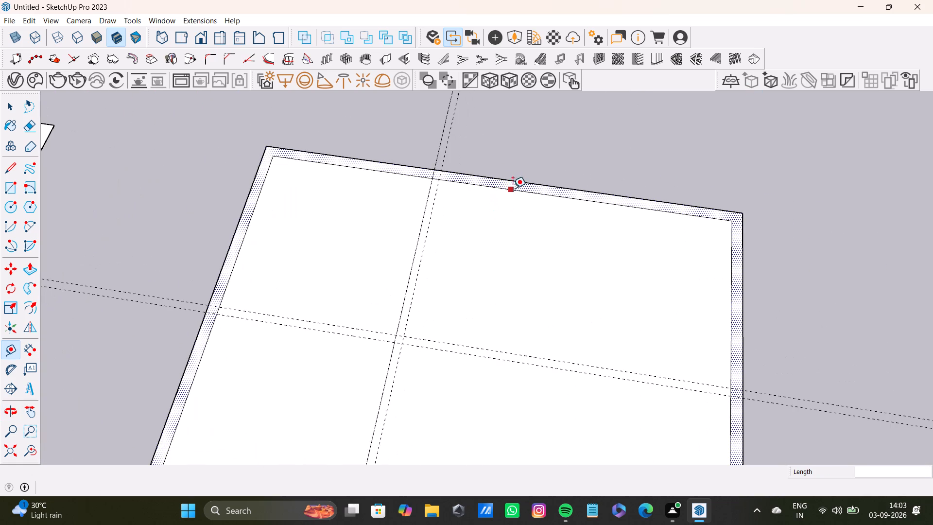
pyautogui.click(522, 193)
pyautogui.press('5')
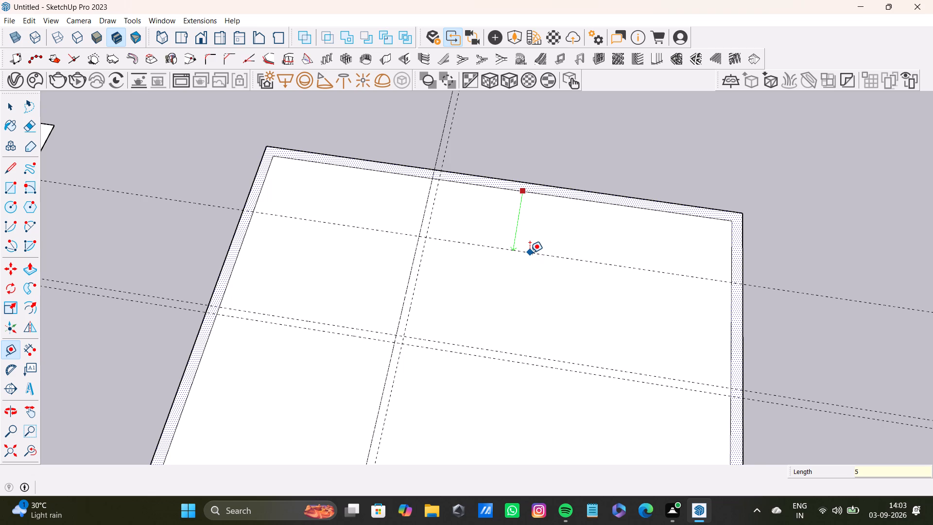
pyautogui.press("'")
pyautogui.press('Return')
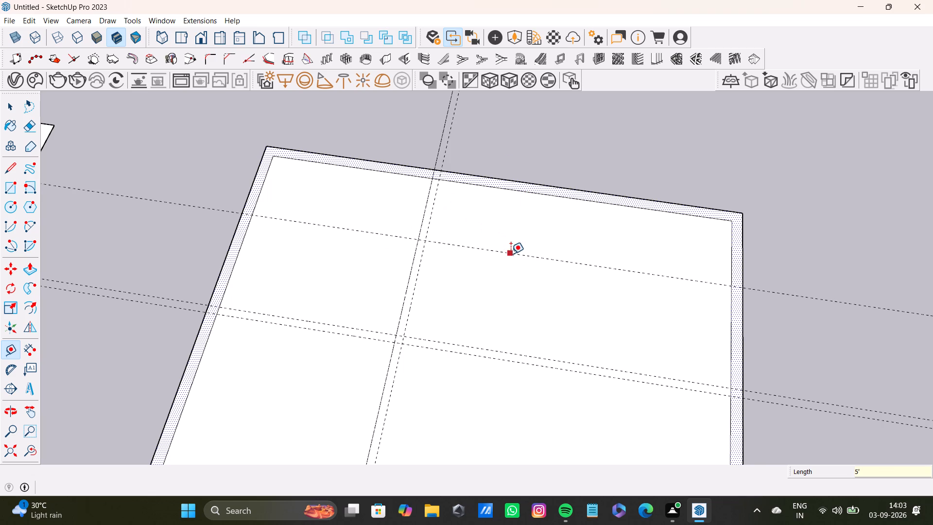
pyautogui.click(514, 254)
pyautogui.press('6')
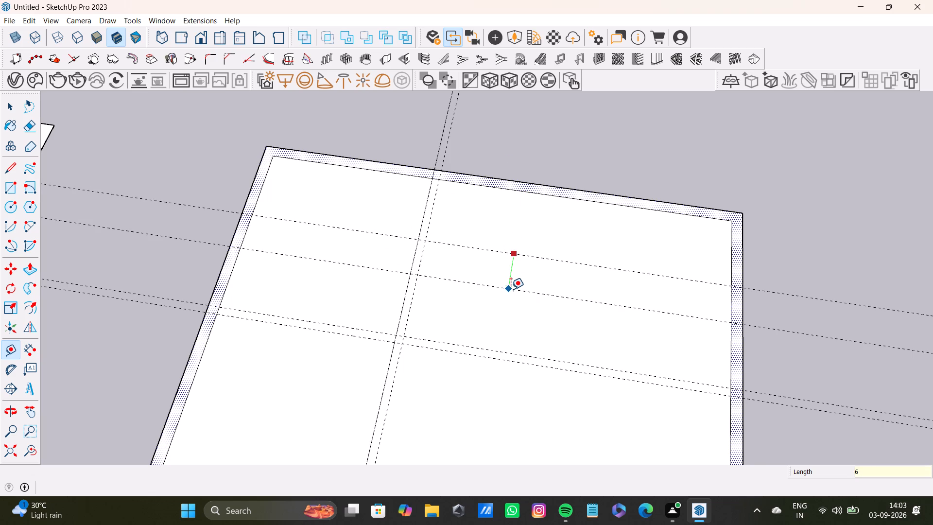
pyautogui.hotkey('shift', '"')
pyautogui.press('Return')
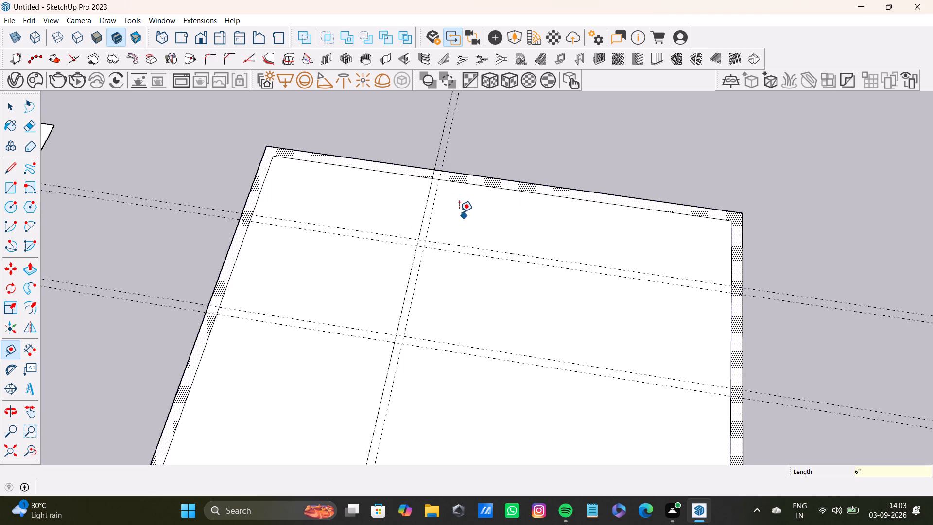
# Place a lengthwise guide 11' beyond the second existing lengthwise guide, plus a parallel one 6" farther from the floor plan.
pyautogui.click(432, 219)
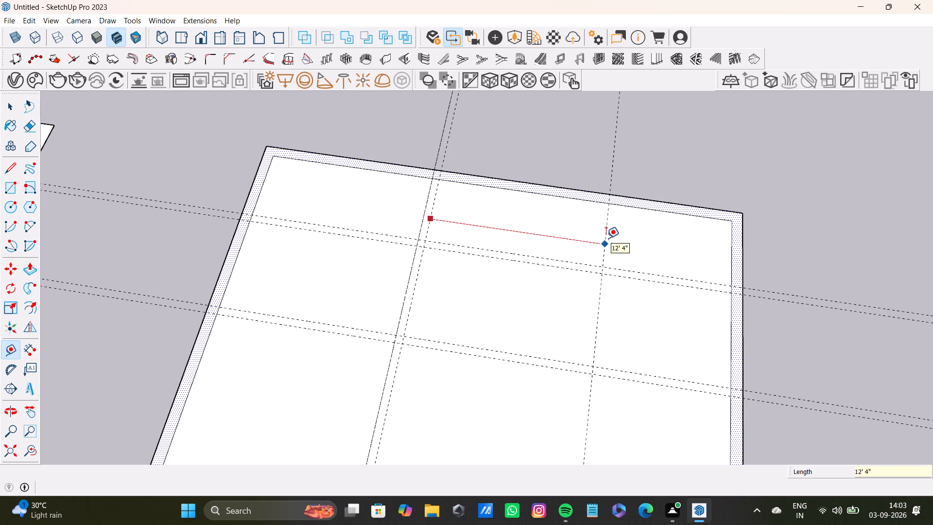
pyautogui.write('11')
pyautogui.press("'")
pyautogui.press('Return')
pyautogui.click(582, 250)
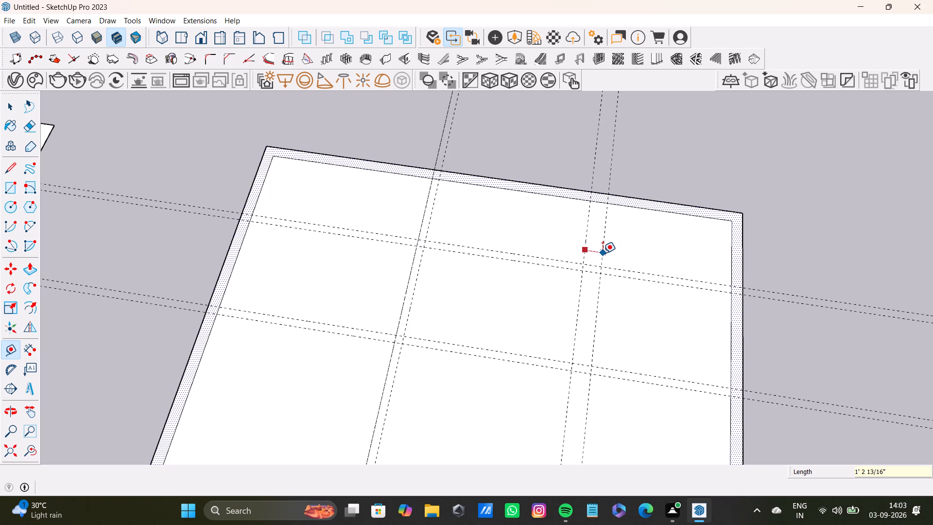
pyautogui.press('6')
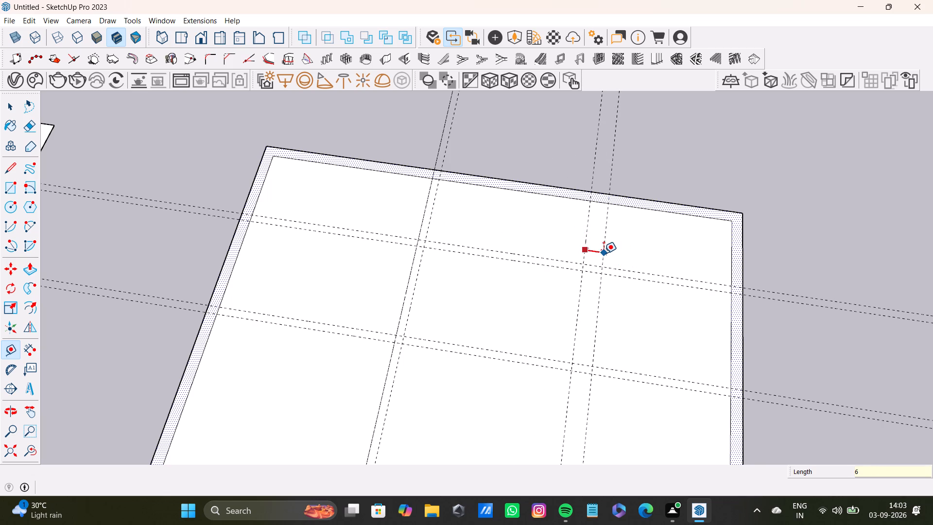
pyautogui.hotkey('shift', '"')
pyautogui.press('Return')
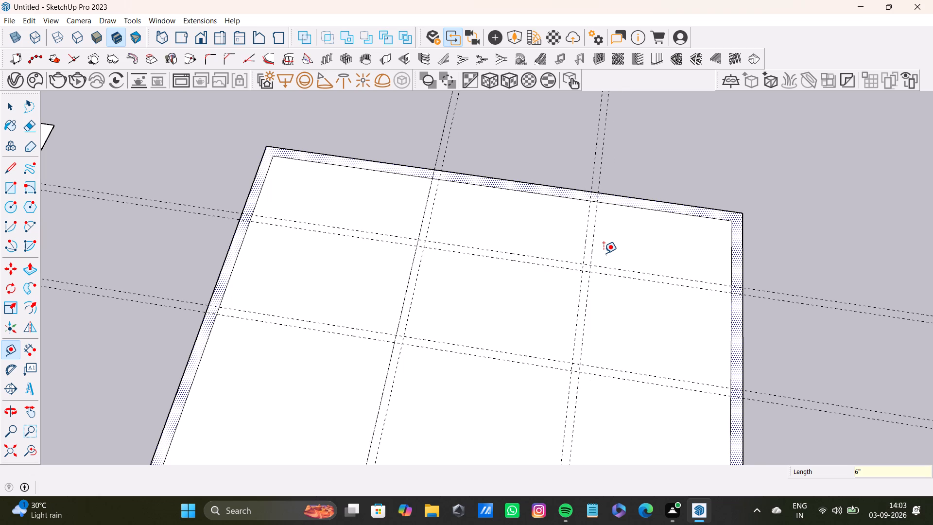
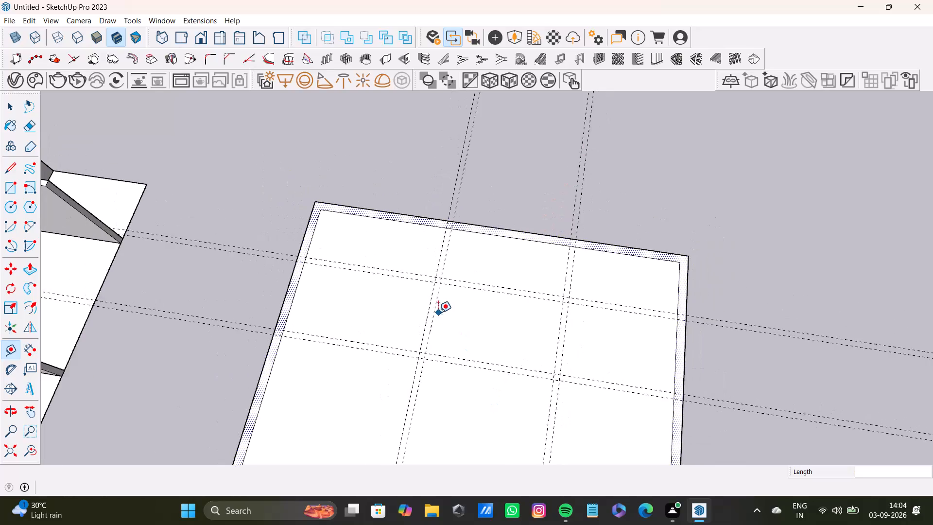
# Measure the clear spacing between the two lengthwise guide pairs near the floor plan's far short edge.
pyautogui.moveTo(448, 335); pyautogui.dragTo(448, 334, button='middle')
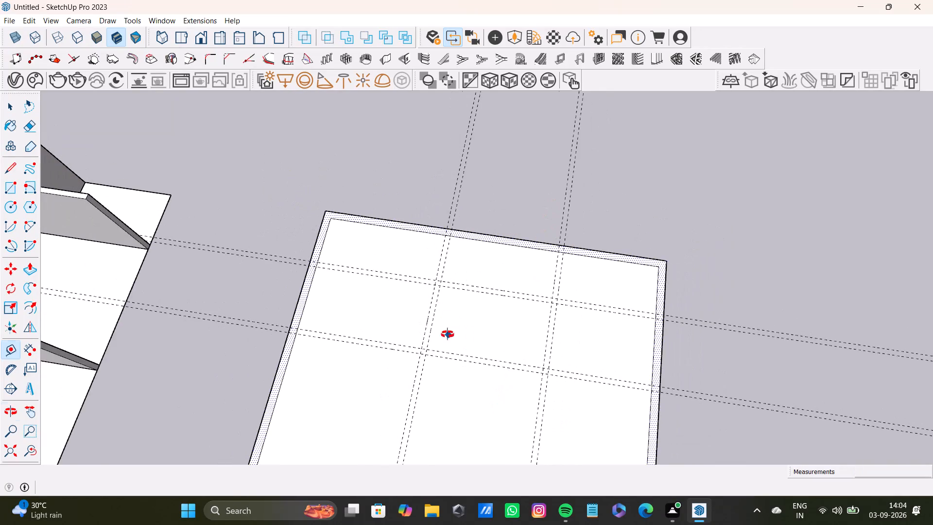
pyautogui.moveTo(448, 334); pyautogui.dragTo(491, 358, button='middle')
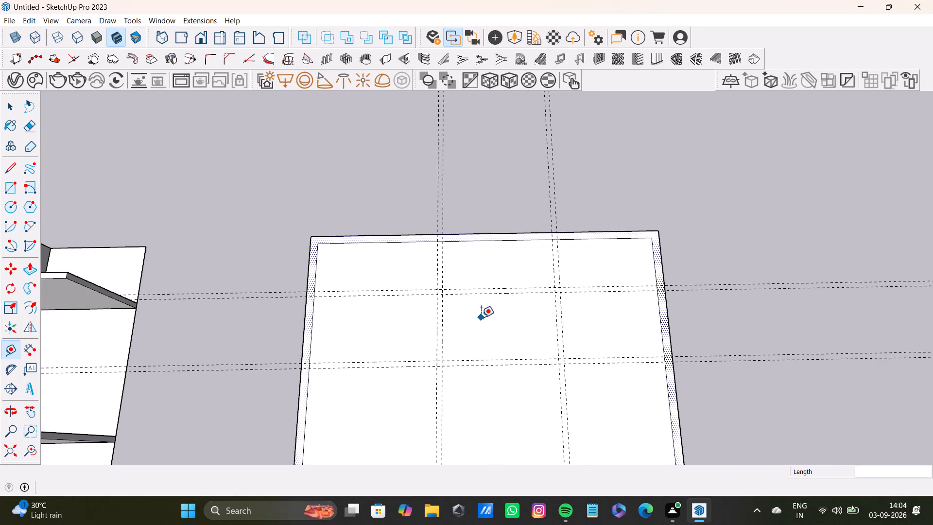
pyautogui.scroll(-3, 481, 317)
pyautogui.moveTo(496, 326); pyautogui.dragTo(404, 325, button='middle')
pyautogui.scroll(4, 403, 309)
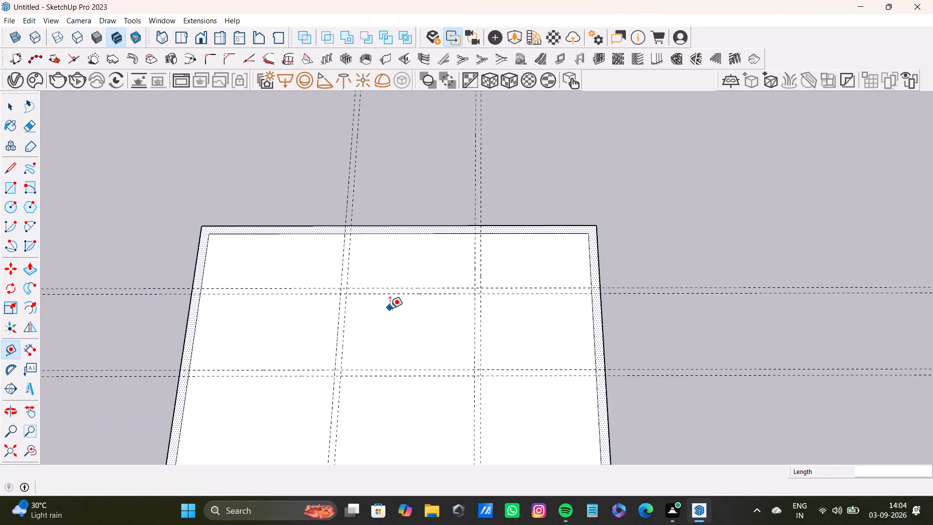
pyautogui.scroll(-6, 390, 308)
pyautogui.scroll(7, 435, 321)
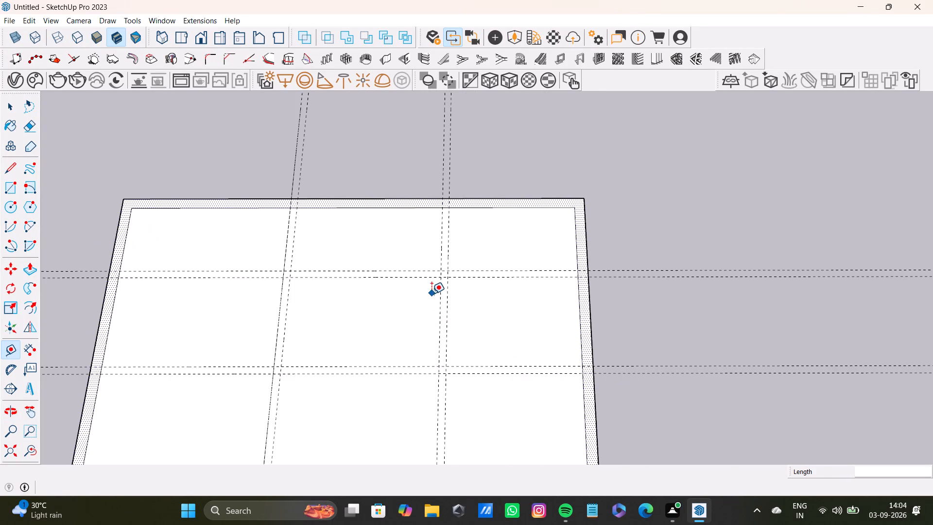
pyautogui.press('space')
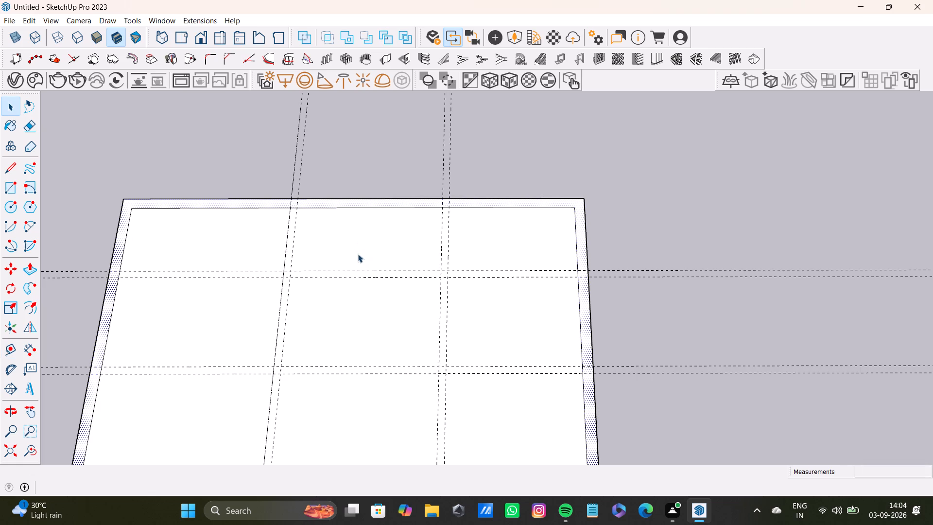
pyautogui.press('t')
pyautogui.scroll(5, 333, 218)
pyautogui.click(276, 242)
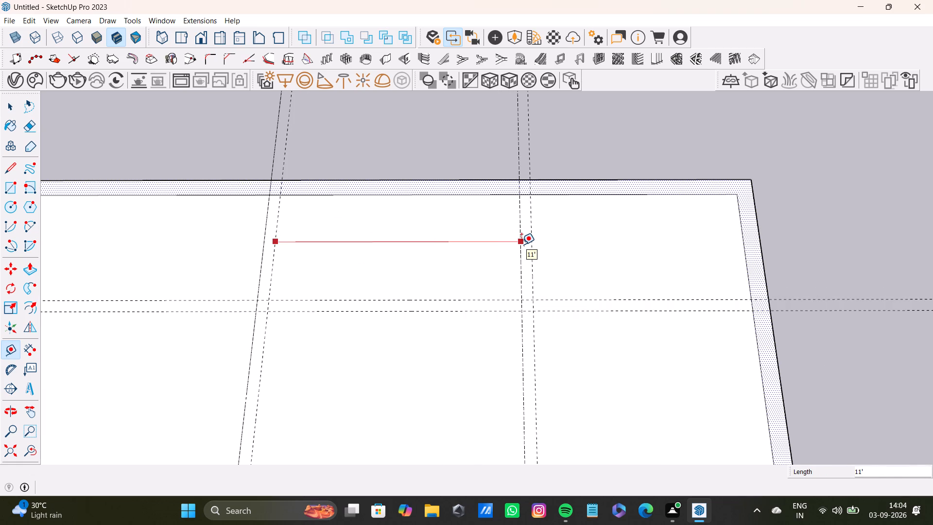
pyautogui.press('space')
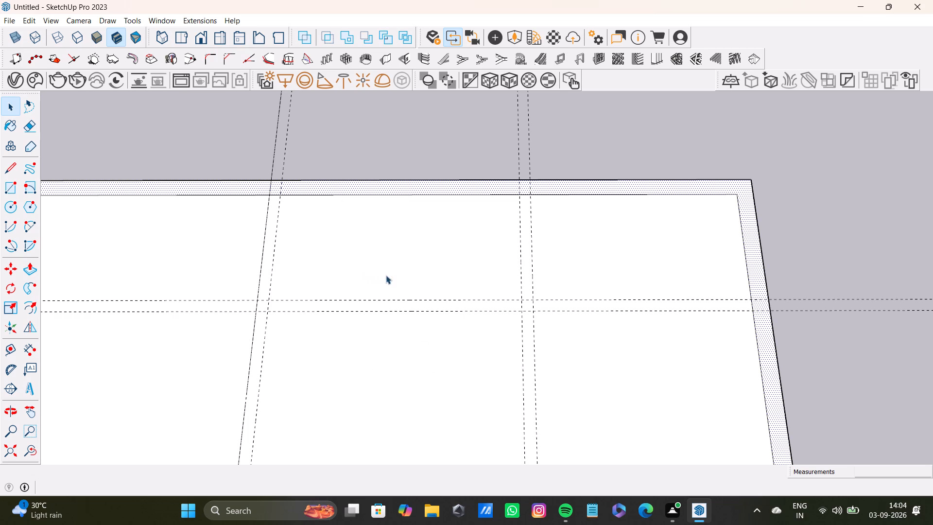
# Delete the pair of crosswise guides nearest the floor plan's far short edge.
pyautogui.click(434, 299)
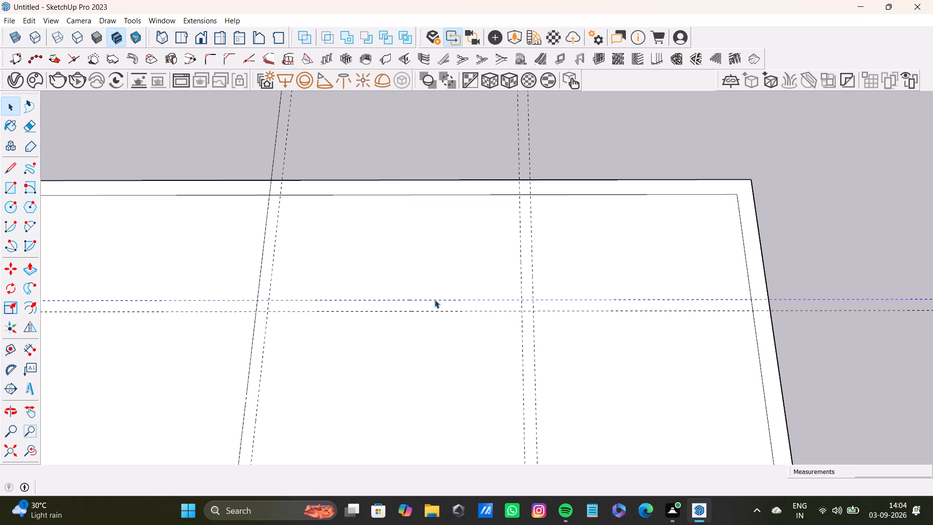
pyautogui.press('Delete')
pyautogui.click(443, 312)
pyautogui.press('Delete')
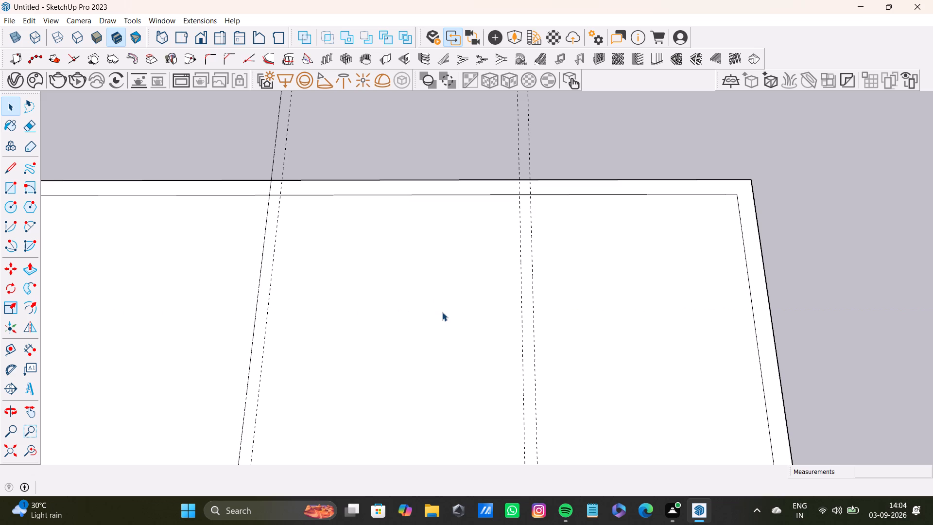
# Place a crosswise guide 5'10" inside the far inner short edge, plus a parallel one 6" beyond it toward the red axis.
pyautogui.press('t')
pyautogui.click(444, 195)
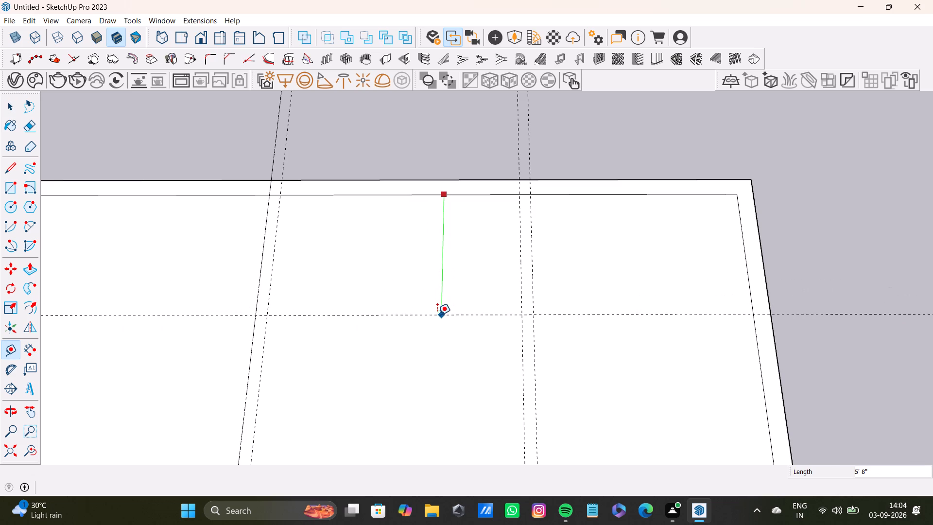
pyautogui.press('5')
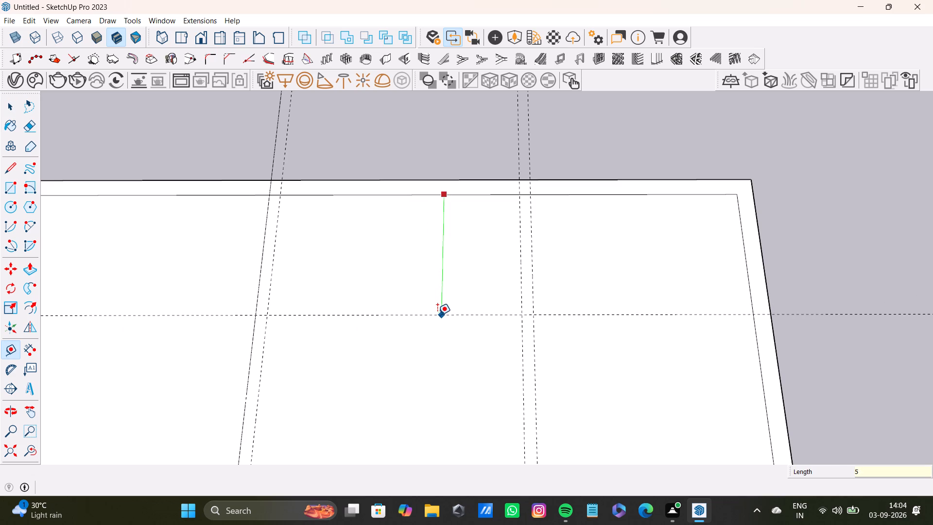
pyautogui.write('\'10"')
pyautogui.press('Return')
pyautogui.click(440, 319)
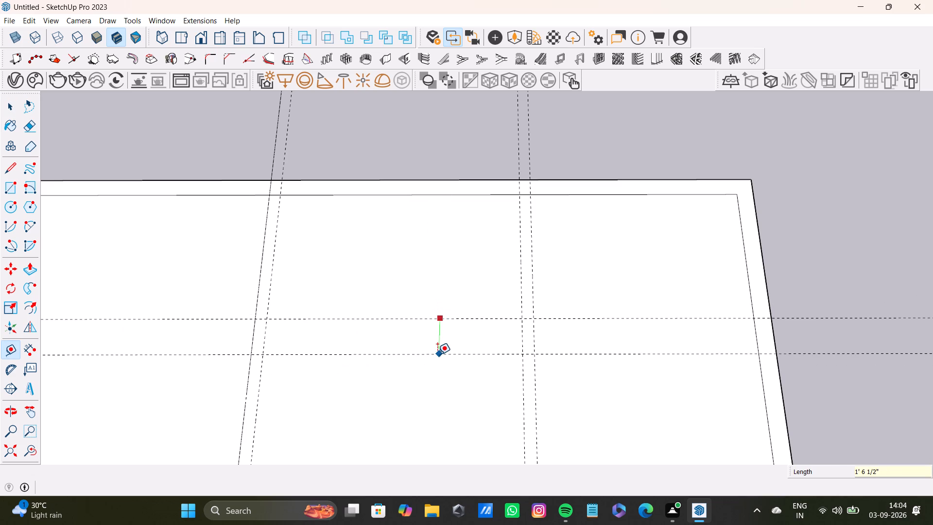
pyautogui.write('6"')
pyautogui.press('Return')
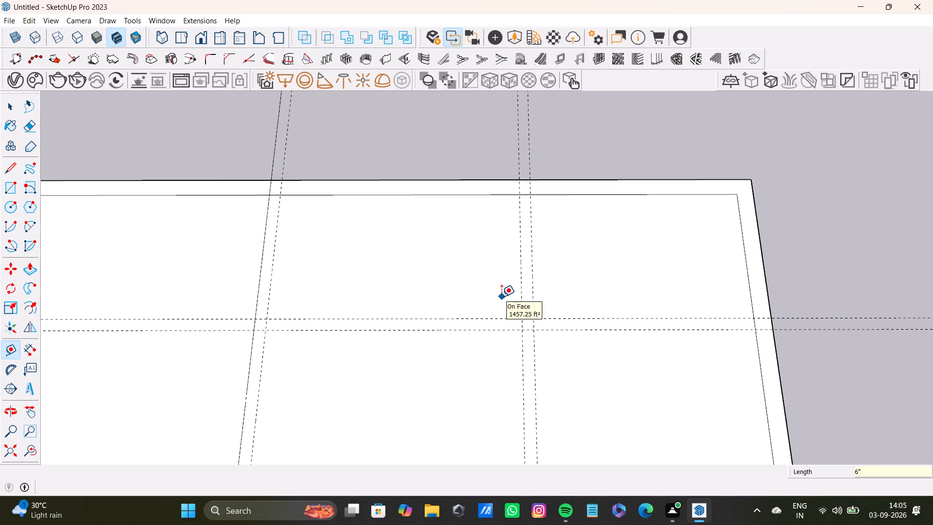
# Place a crosswise guide 12' from the 5'10" pair's guide nearer the red axis, plus a parallel one 6" farther toward that axis.
pyautogui.scroll(-6, 581, 346)
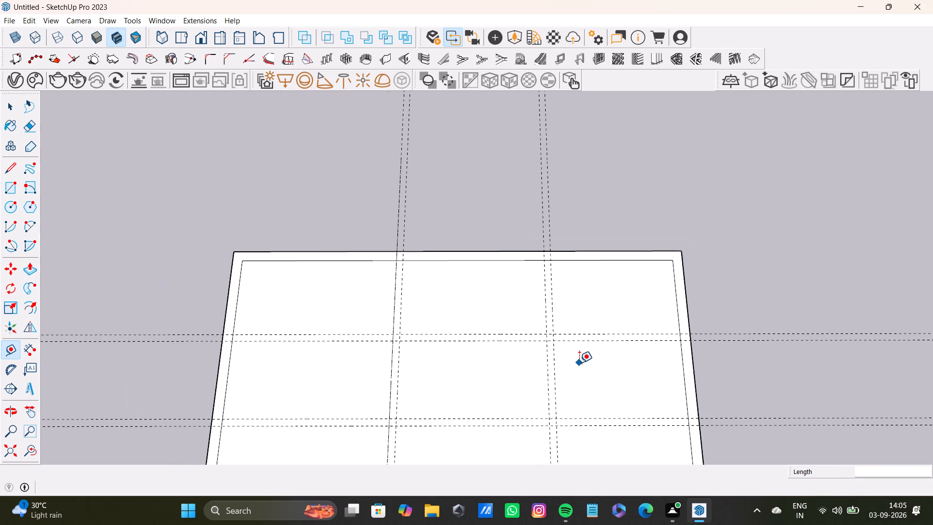
pyautogui.moveTo(574, 380); pyautogui.dragTo(444, 305, button='middle')
pyautogui.scroll(1, 436, 309)
pyautogui.scroll(-3, 435, 315)
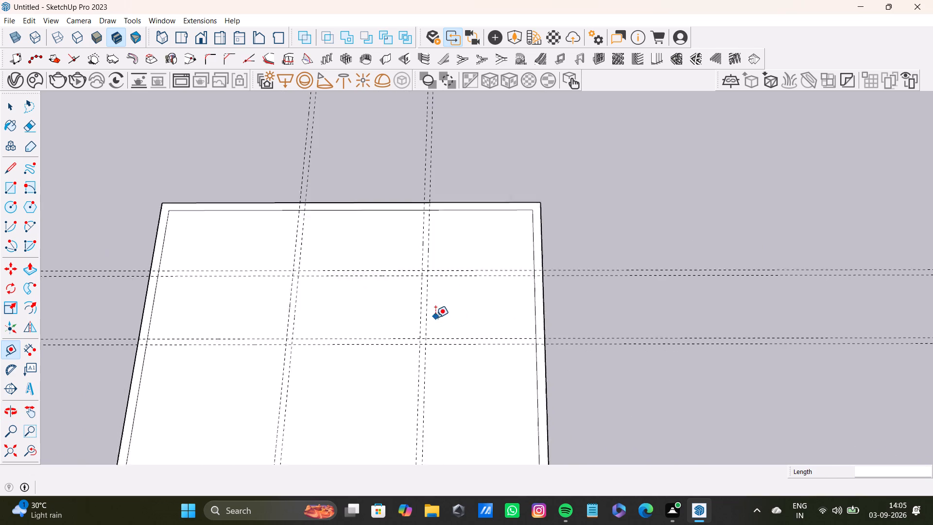
pyautogui.scroll(-1, 435, 317)
pyautogui.scroll(4, 436, 284)
pyautogui.scroll(-4, 436, 292)
pyautogui.keyDown('shift'); pyautogui.moveTo(434, 295); pyautogui.dragTo(472, 291, button='middle'); pyautogui.keyUp('shift')
pyautogui.scroll(4, 480, 279)
pyautogui.click(508, 277)
pyautogui.scroll(-9, 508, 351)
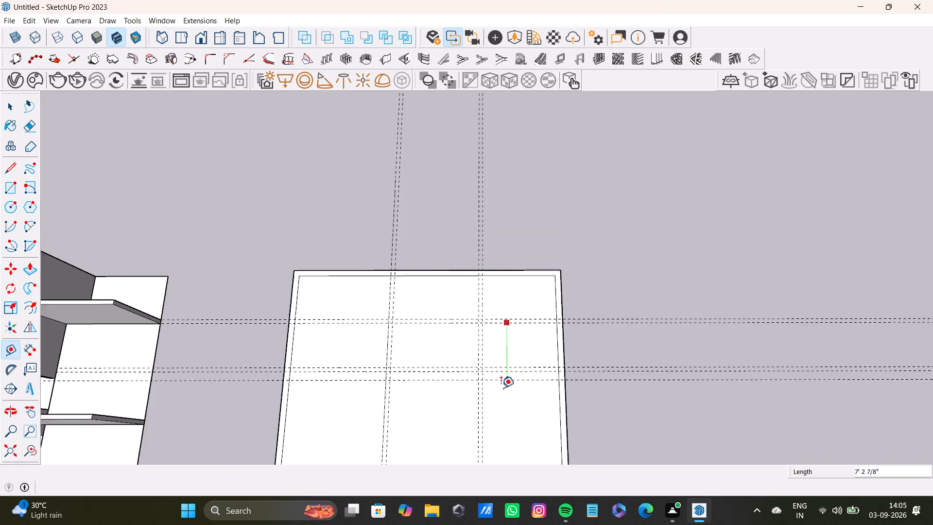
pyautogui.moveTo(497, 400); pyautogui.dragTo(465, 326, button='middle')
pyautogui.write("12'")
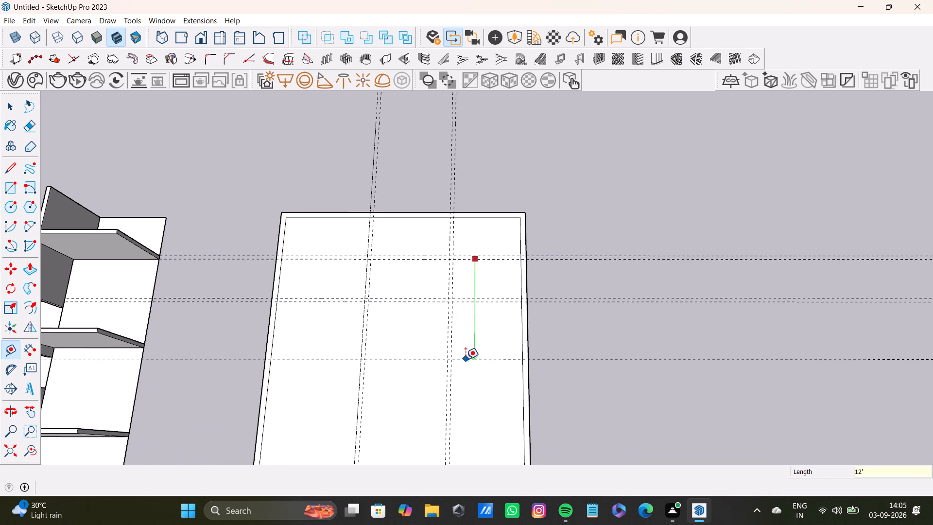
pyautogui.press('Return')
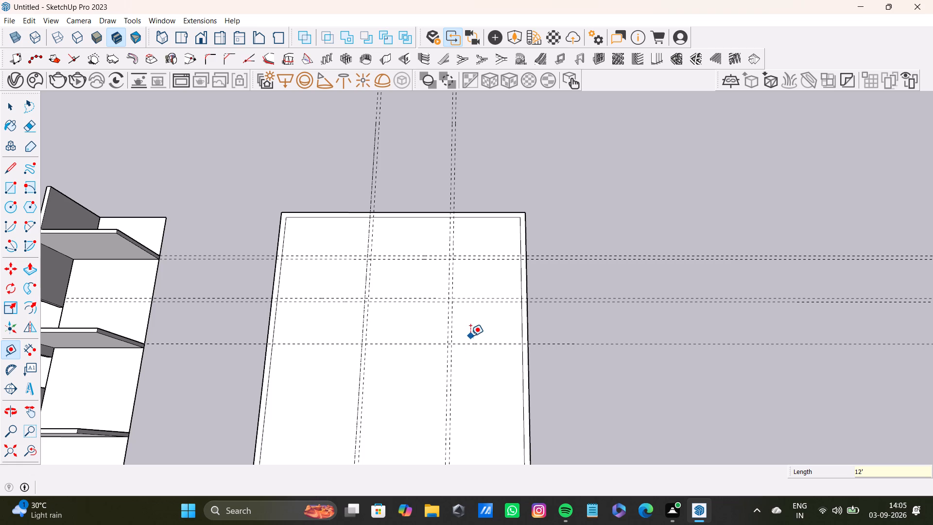
pyautogui.click(491, 342)
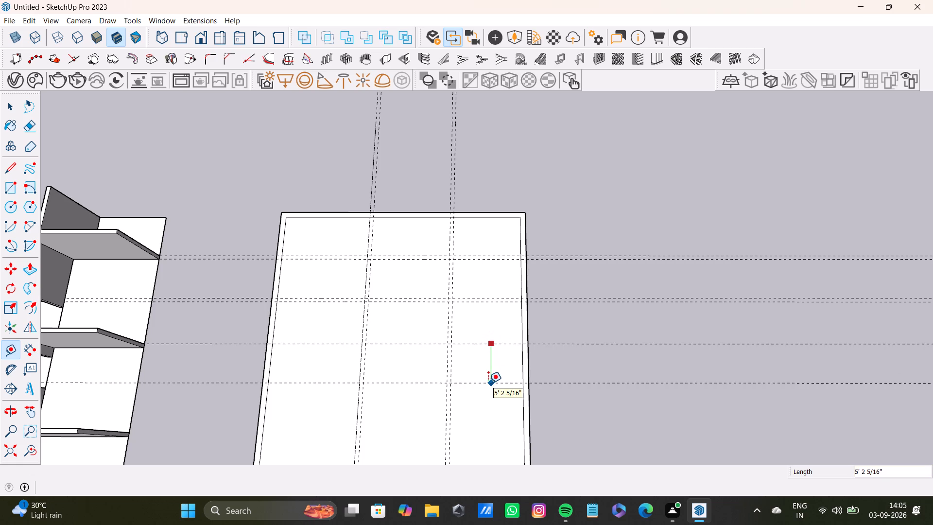
pyautogui.press('6')
pyautogui.hotkey('shift', '"')
pyautogui.press('Return')
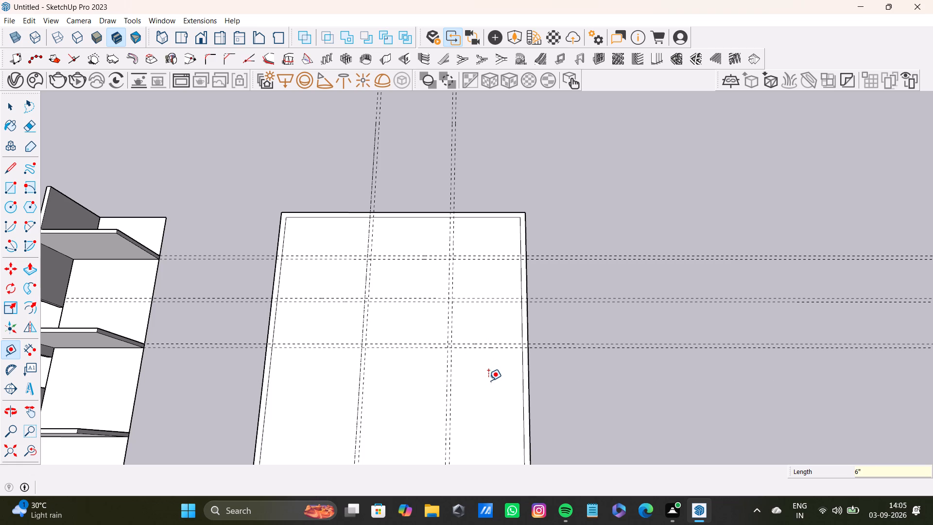
# Place a lengthwise guide 12' inside the inner long edge farther from the house, plus a parallel one 6" nearer the house.
pyautogui.scroll(4, 490, 299)
pyautogui.click(536, 287)
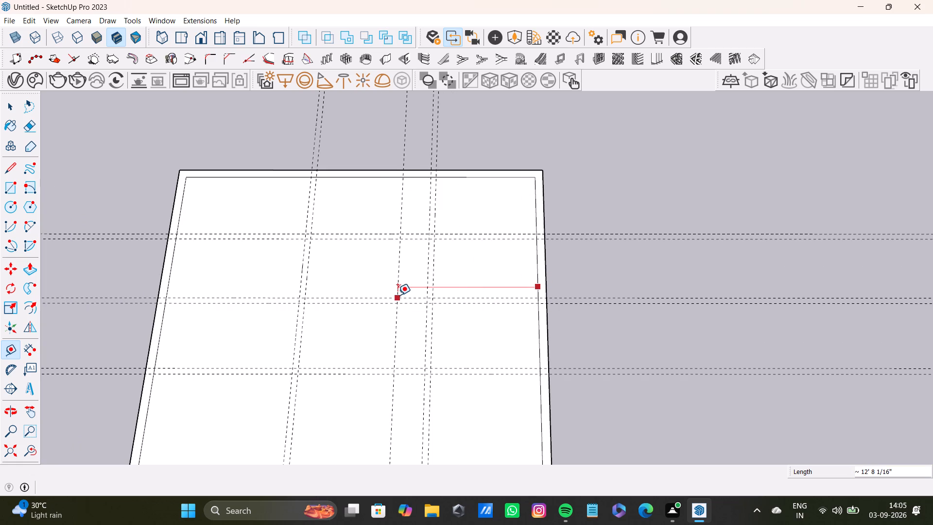
pyautogui.write("12'")
pyautogui.press('Return')
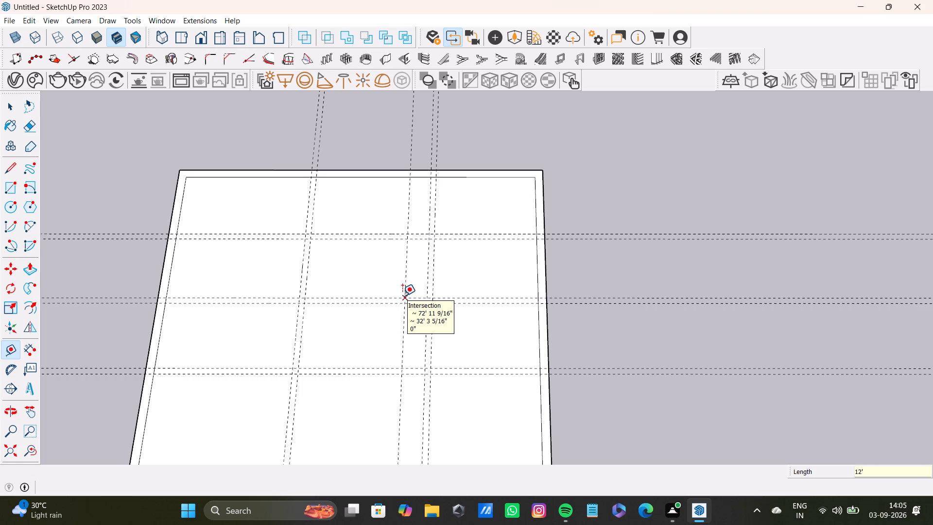
pyautogui.click(406, 285)
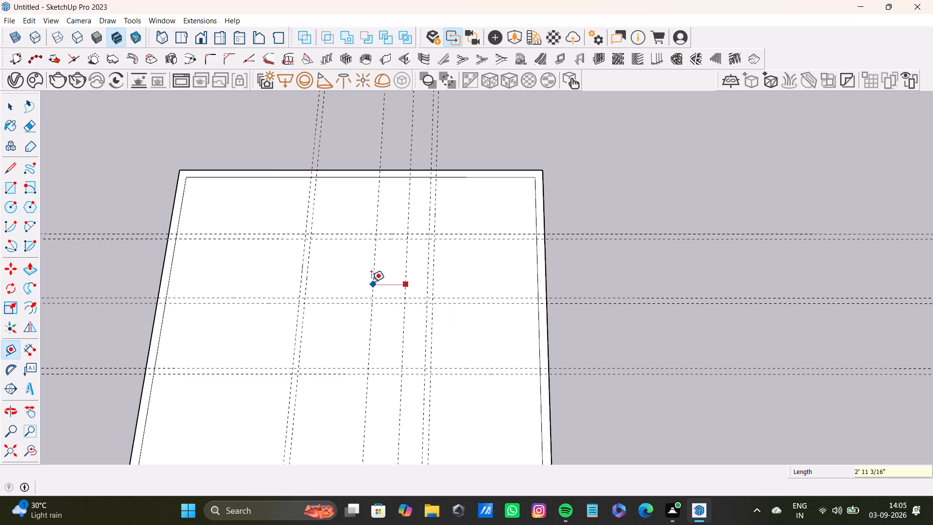
pyautogui.press('6')
pyautogui.hotkey('shift', '"')
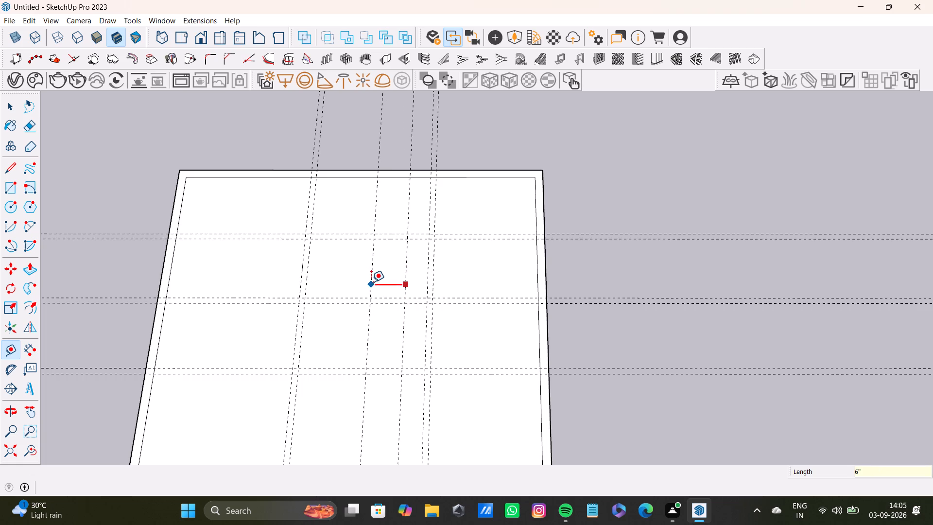
pyautogui.press('Return')
pyautogui.scroll(-9, 422, 250)
pyautogui.press('space')
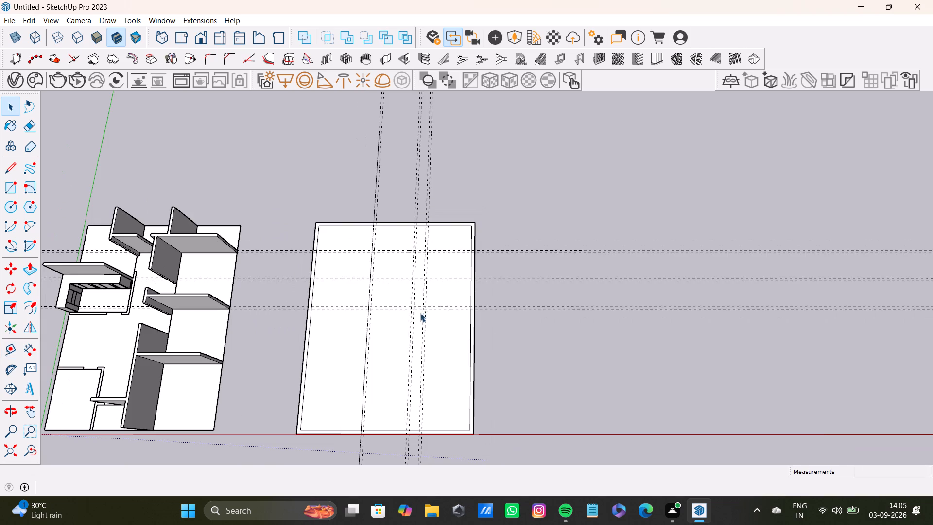
# Place a crosswise guide 12' beyond the crosswise pair nearest the red axis, plus a parallel one 6" farther toward that axis.
pyautogui.scroll(6, 368, 265)
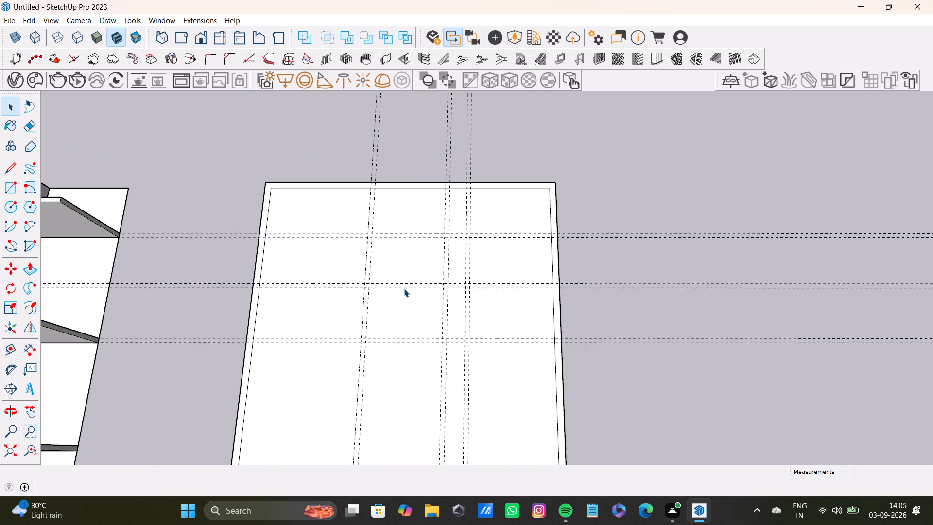
pyautogui.scroll(-7, 406, 300)
pyautogui.keyDown('shift'); pyautogui.moveTo(425, 323); pyautogui.dragTo(379, 290, button='middle'); pyautogui.keyUp('shift')
pyautogui.scroll(7, 440, 305)
pyautogui.keyDown('shift'); pyautogui.moveTo(413, 305); pyautogui.dragTo(470, 302, button='middle'); pyautogui.keyUp('shift')
pyautogui.press('t')
pyautogui.scroll(7, 434, 297)
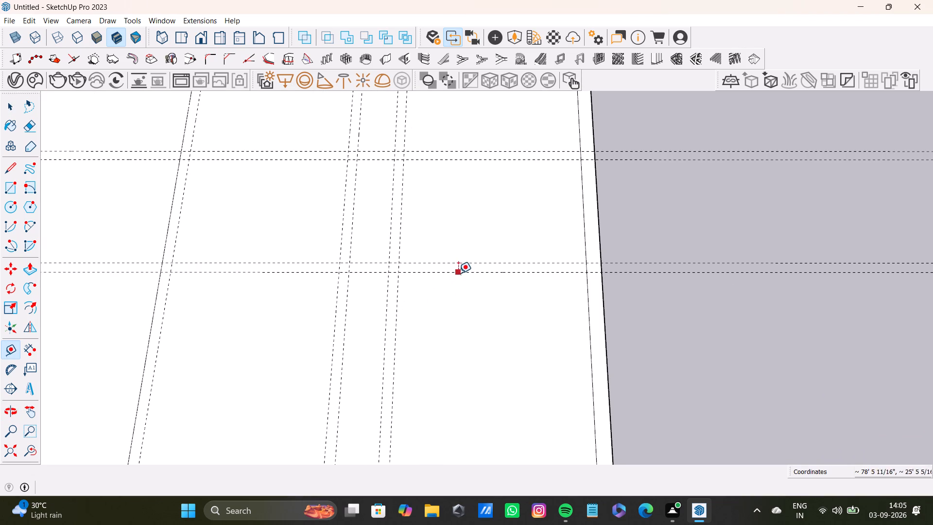
pyautogui.click(459, 273)
pyautogui.scroll(-8, 483, 375)
pyautogui.keyDown('shift'); pyautogui.moveTo(485, 401); pyautogui.dragTo(473, 297, button='middle'); pyautogui.keyUp('shift')
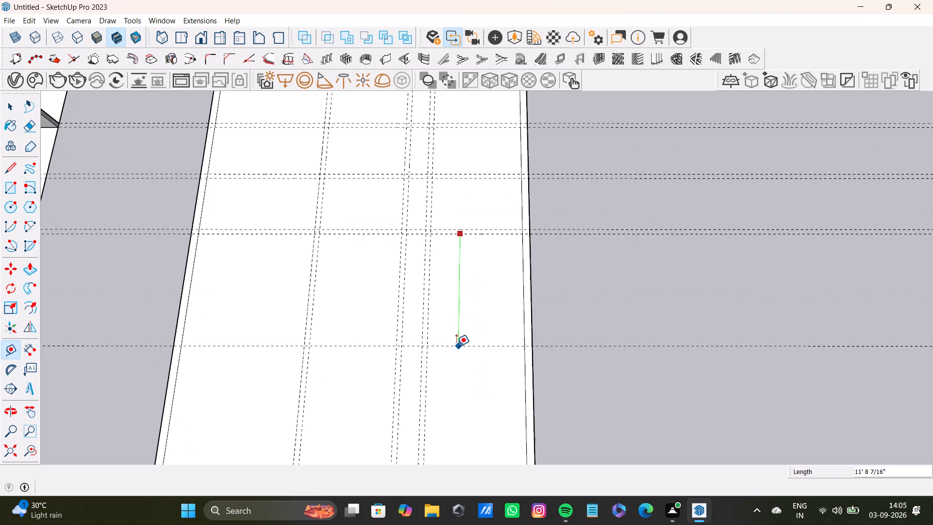
pyautogui.write("12'")
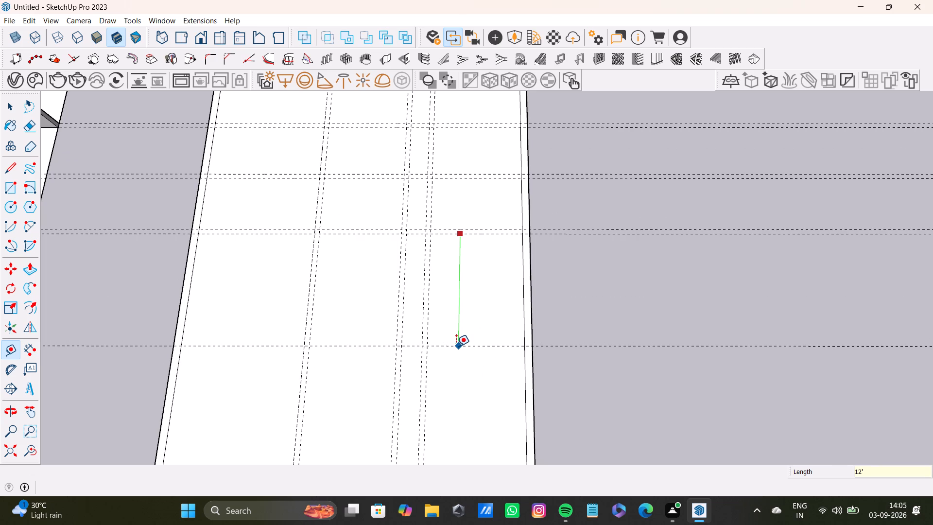
pyautogui.press('Return')
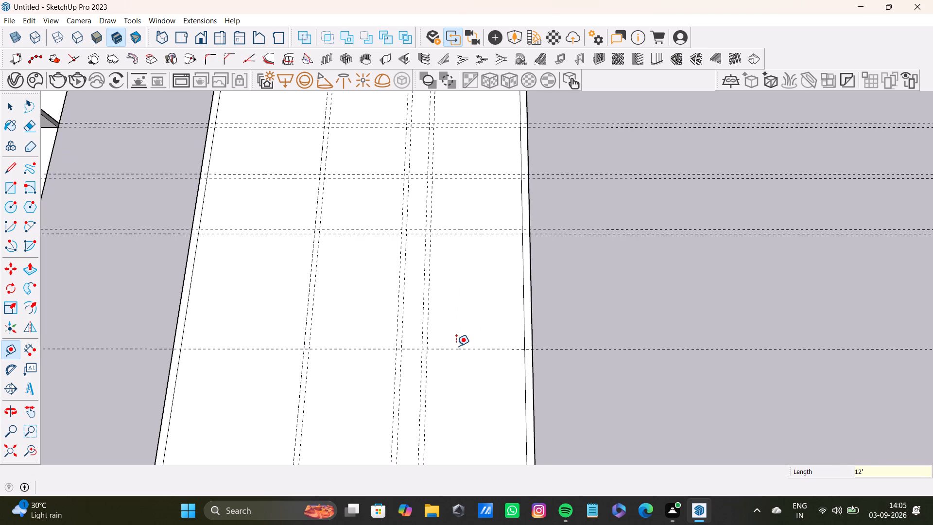
pyautogui.click(460, 347)
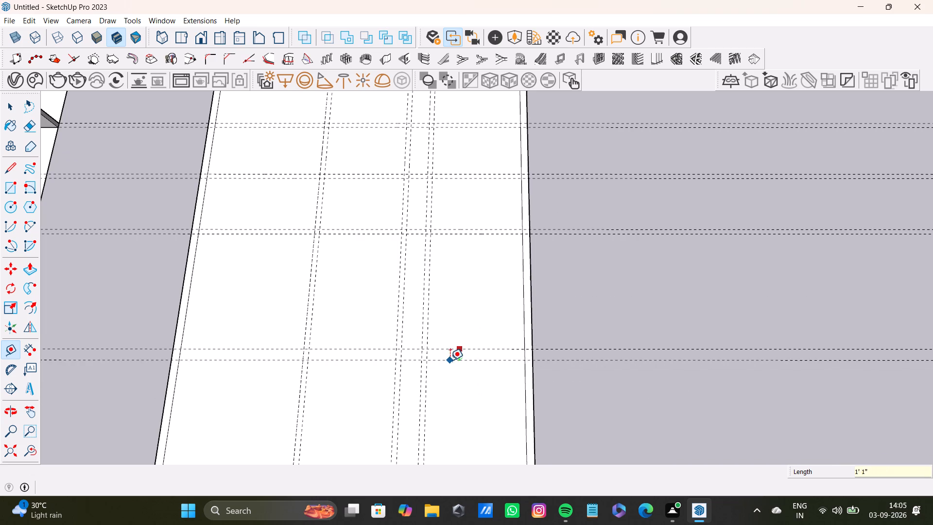
pyautogui.press('6')
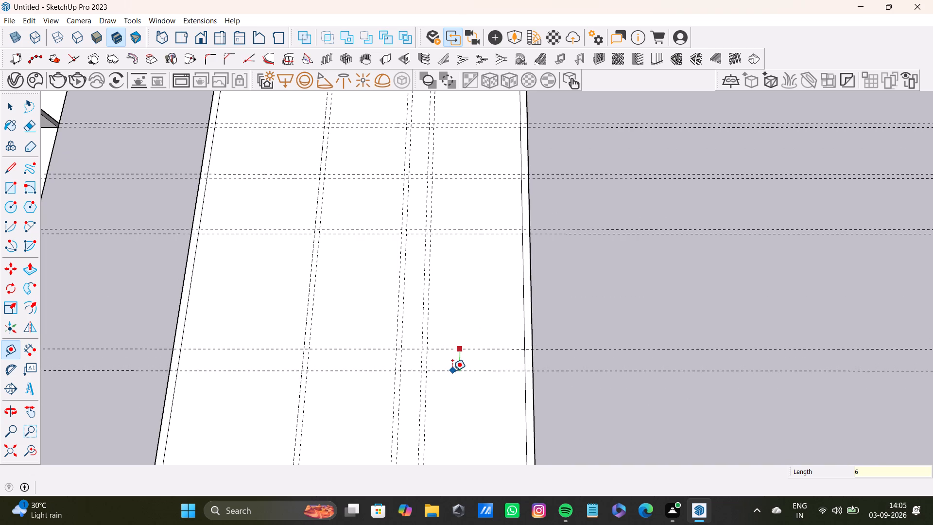
pyautogui.hotkey('shift', '"')
pyautogui.press('Return')
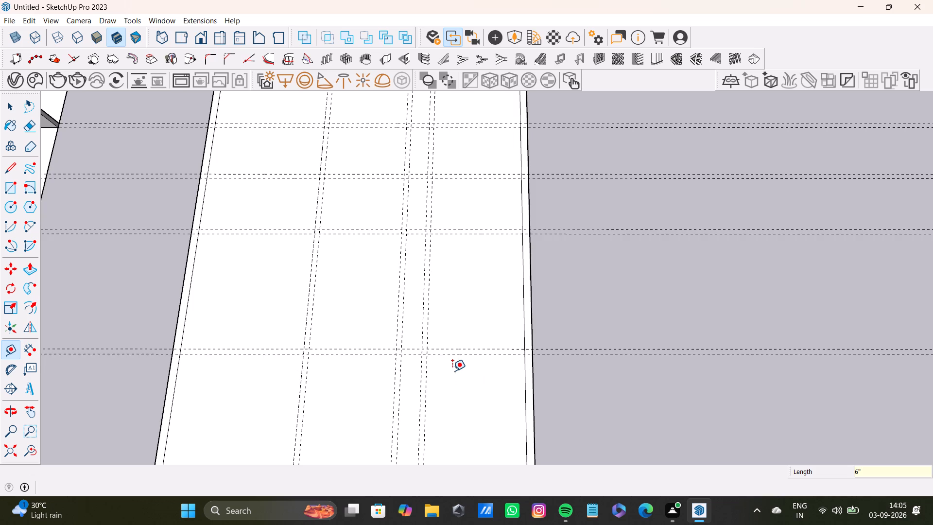
pyautogui.press('space')
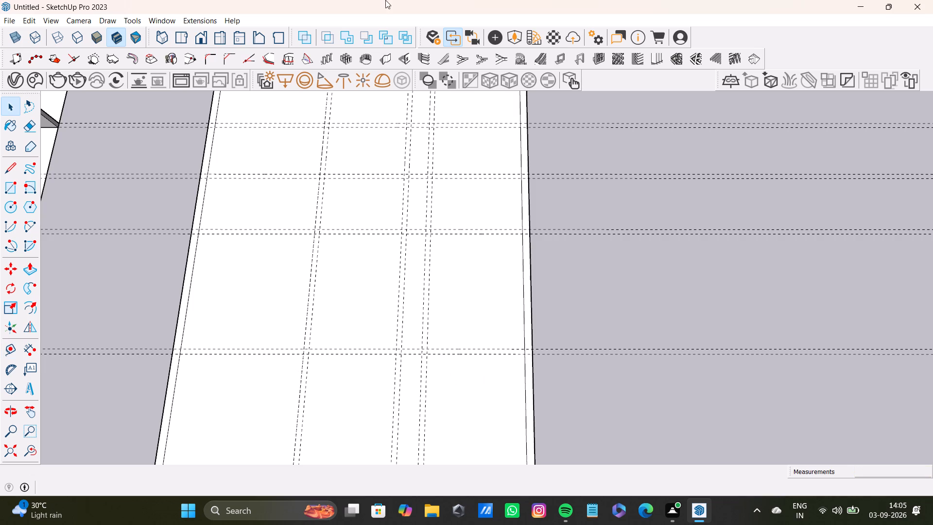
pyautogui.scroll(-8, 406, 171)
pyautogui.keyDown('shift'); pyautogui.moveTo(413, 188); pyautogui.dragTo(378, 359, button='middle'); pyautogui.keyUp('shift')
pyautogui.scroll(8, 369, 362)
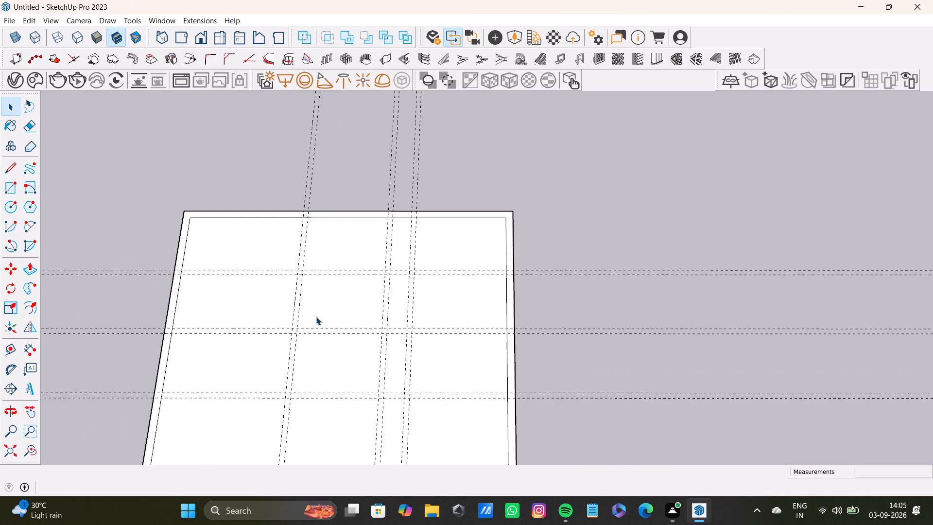
# Outline a 6" wall about 9'2" long from the far inner short edge along the lengthwise guide pair nearest the house.
pyautogui.keyDown('shift'); pyautogui.moveTo(318, 316); pyautogui.dragTo(495, 287, button='middle'); pyautogui.keyUp('shift')
pyautogui.press('l')
pyautogui.scroll(6, 442, 261)
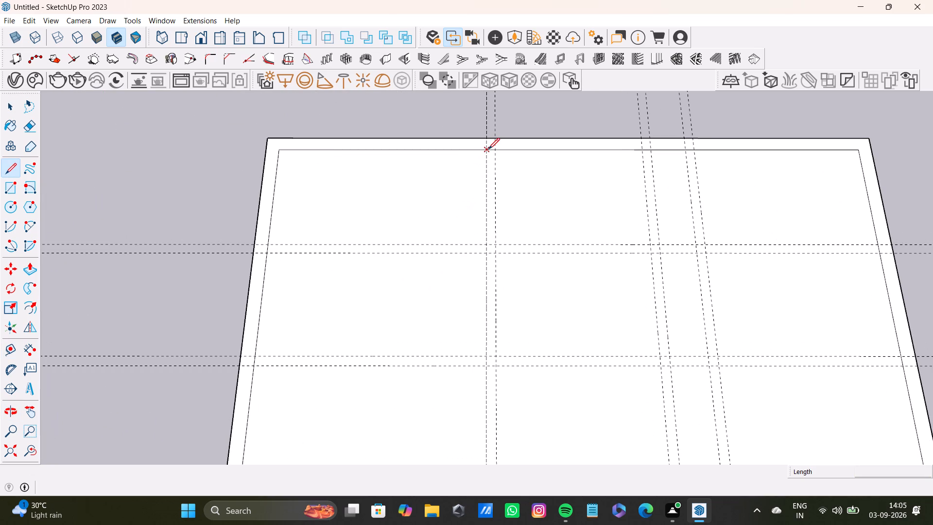
pyautogui.click(488, 148)
pyautogui.click(486, 303)
pyautogui.click(498, 301)
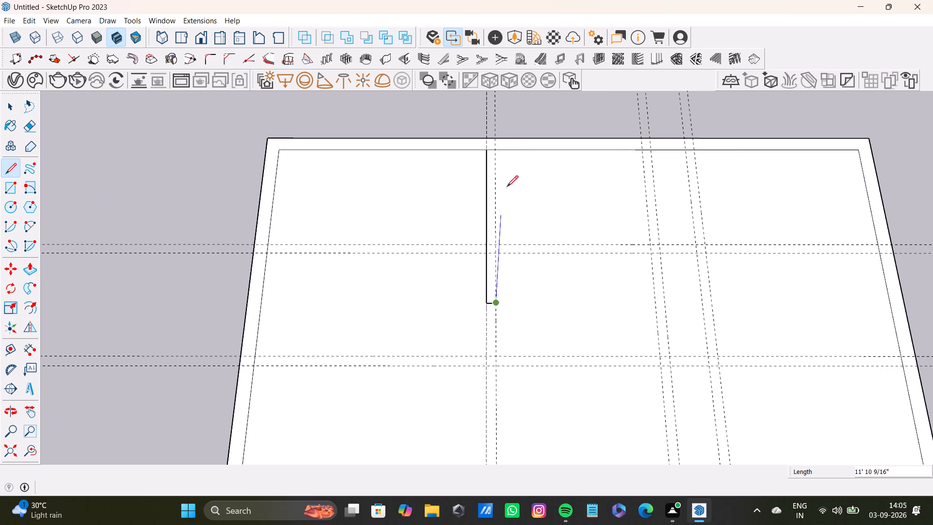
pyautogui.click(496, 151)
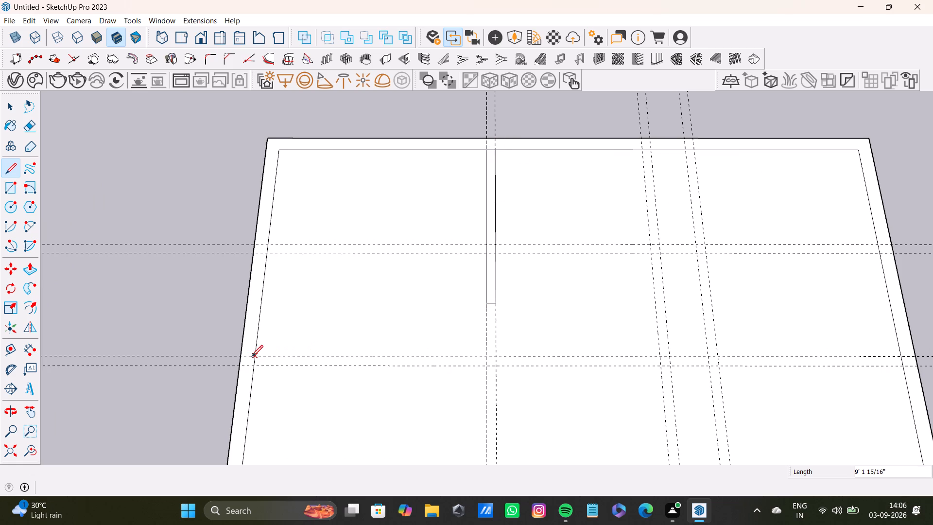
# Outline a 6" wall along the middle crosswise guides from the house-side inner edge to the first lengthwise pair, with a return about 10" toward the far edge.
pyautogui.click(252, 356)
pyautogui.click(485, 353)
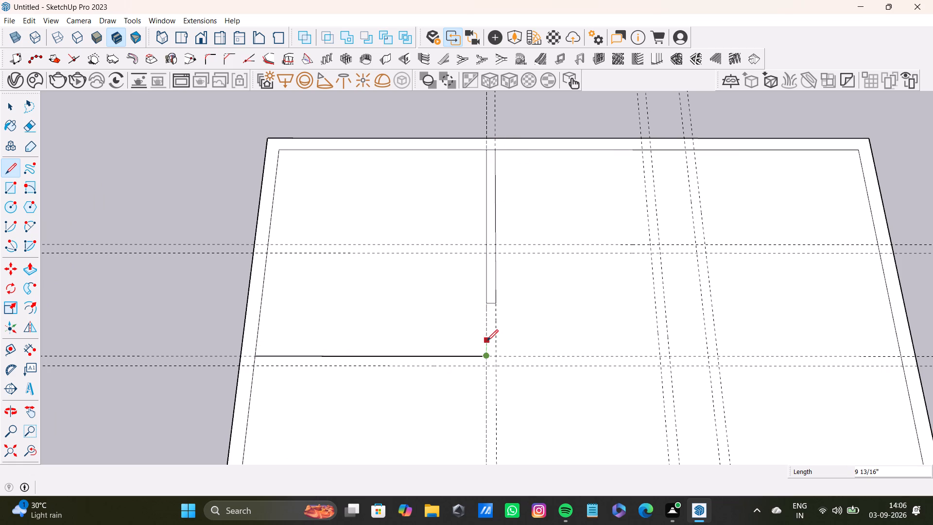
pyautogui.click(487, 341)
pyautogui.click(496, 342)
pyautogui.click(498, 366)
pyautogui.click(256, 365)
# Outline a 6" wall stub about 5'2" long along the 5'10" crosswise guide pair, starting from the lengthwise wall and heading away from the house.
pyautogui.scroll(-6, 305, 355)
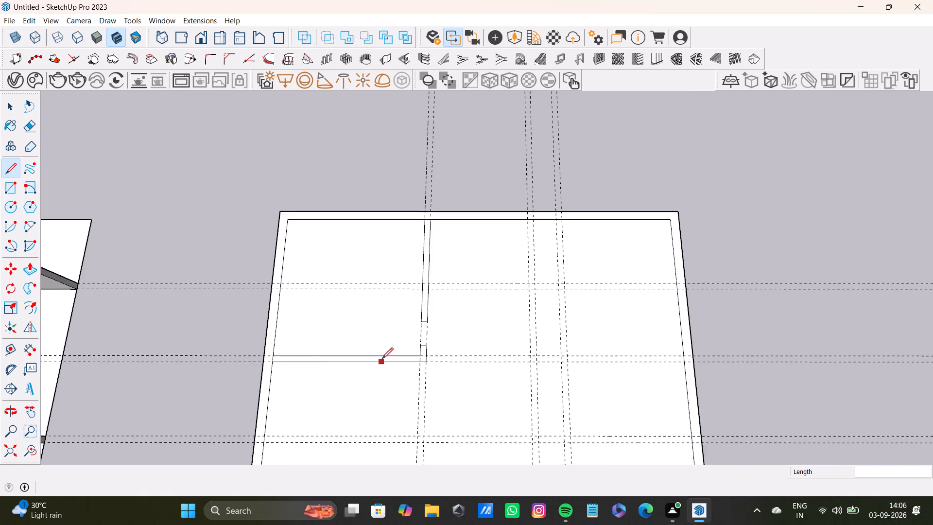
pyautogui.scroll(-3, 382, 359)
pyautogui.keyDown('shift'); pyautogui.moveTo(470, 362); pyautogui.dragTo(407, 373, button='middle'); pyautogui.keyUp('shift')
pyautogui.scroll(8, 395, 340)
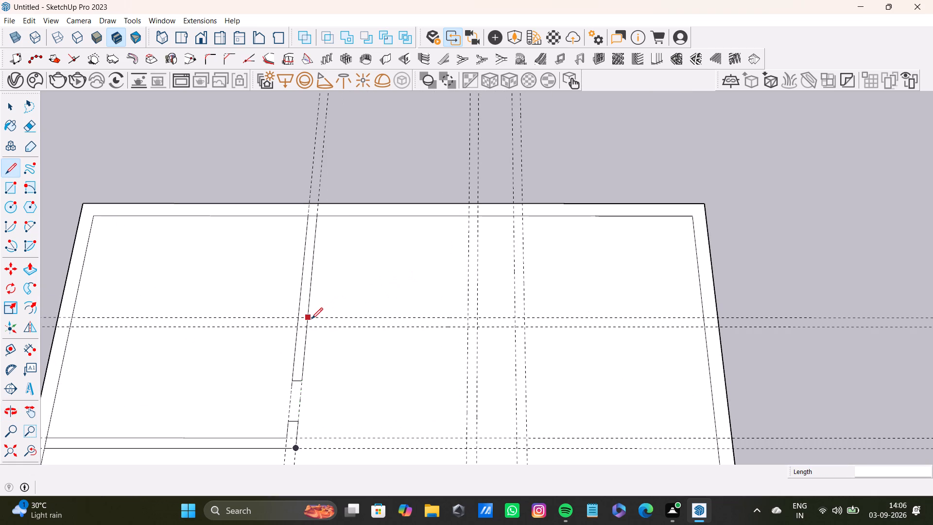
pyautogui.click(307, 315)
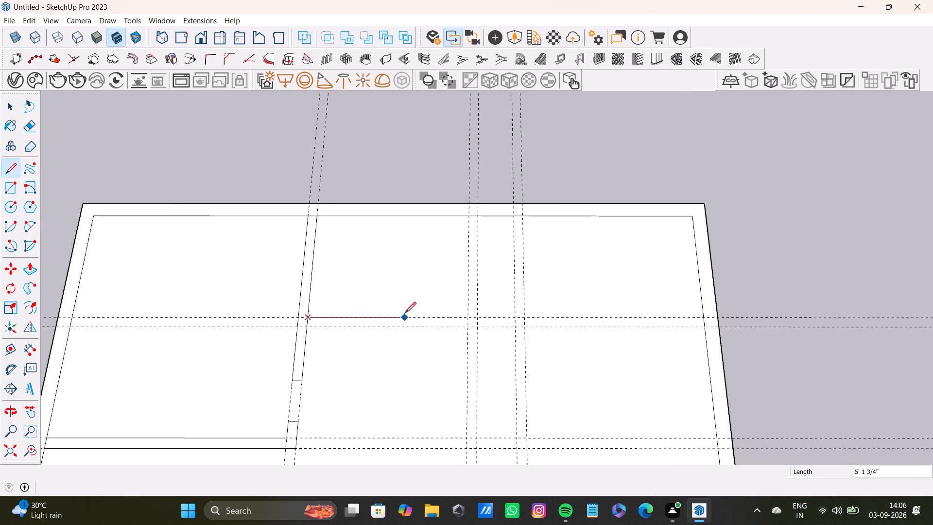
pyautogui.click(406, 315)
pyautogui.click(408, 327)
pyautogui.click(308, 330)
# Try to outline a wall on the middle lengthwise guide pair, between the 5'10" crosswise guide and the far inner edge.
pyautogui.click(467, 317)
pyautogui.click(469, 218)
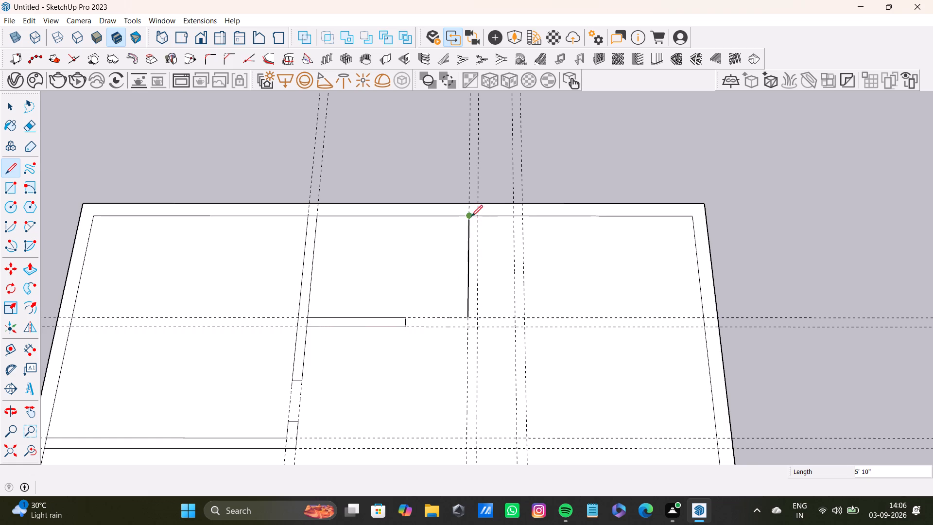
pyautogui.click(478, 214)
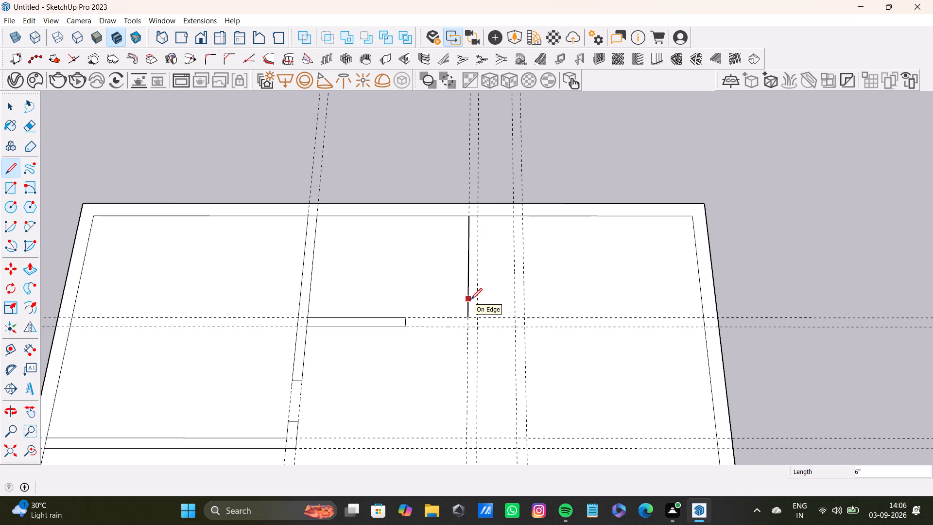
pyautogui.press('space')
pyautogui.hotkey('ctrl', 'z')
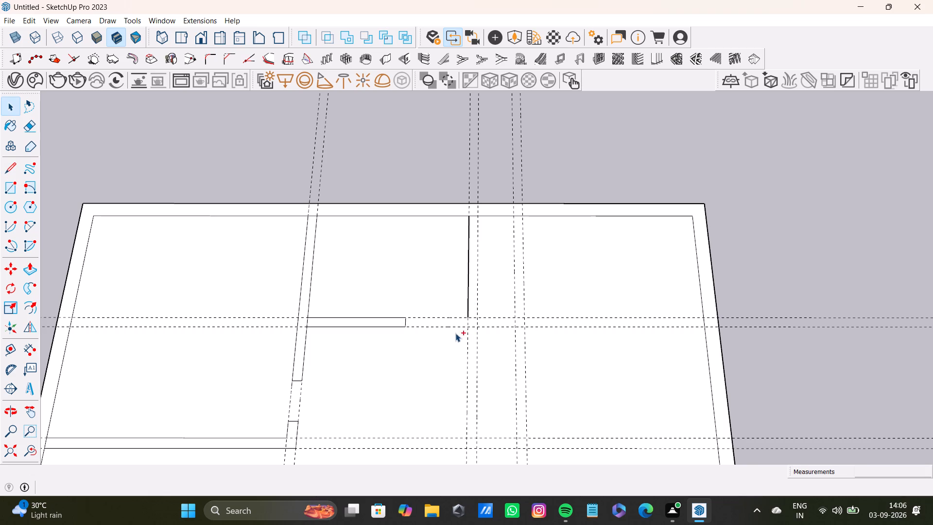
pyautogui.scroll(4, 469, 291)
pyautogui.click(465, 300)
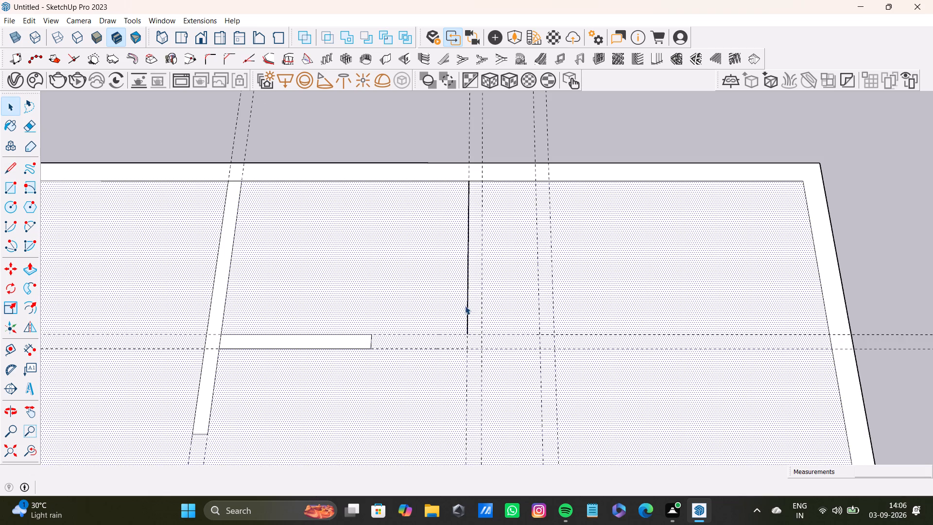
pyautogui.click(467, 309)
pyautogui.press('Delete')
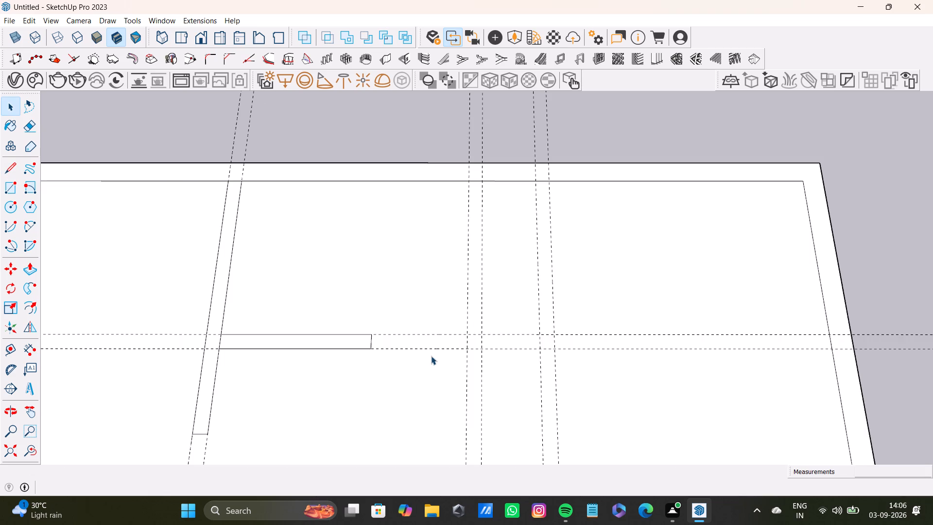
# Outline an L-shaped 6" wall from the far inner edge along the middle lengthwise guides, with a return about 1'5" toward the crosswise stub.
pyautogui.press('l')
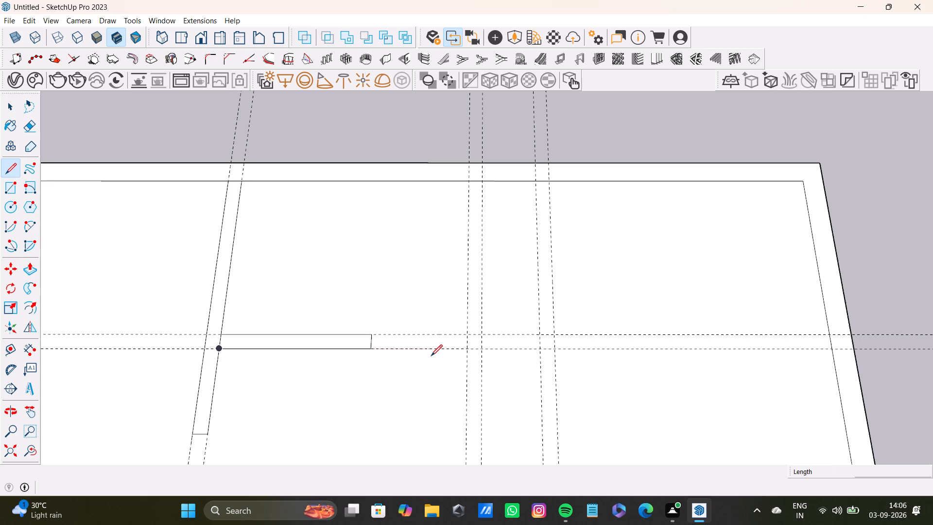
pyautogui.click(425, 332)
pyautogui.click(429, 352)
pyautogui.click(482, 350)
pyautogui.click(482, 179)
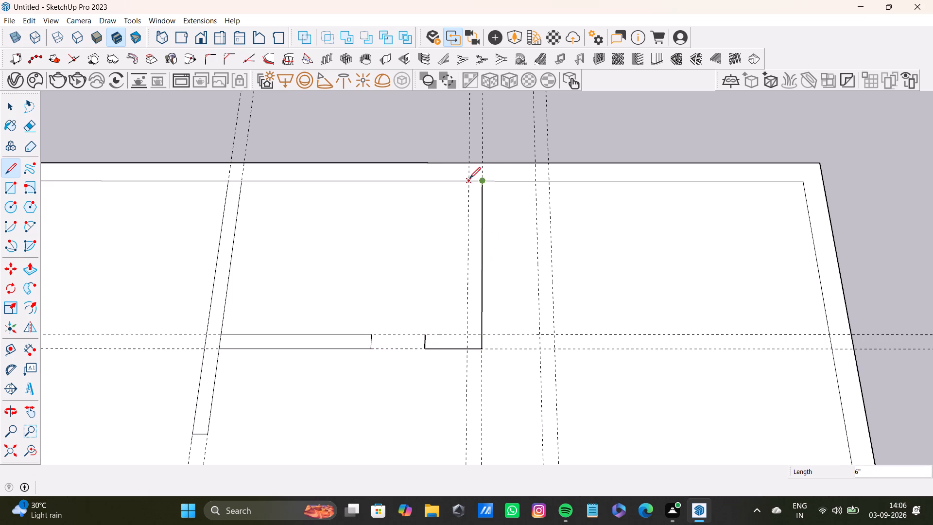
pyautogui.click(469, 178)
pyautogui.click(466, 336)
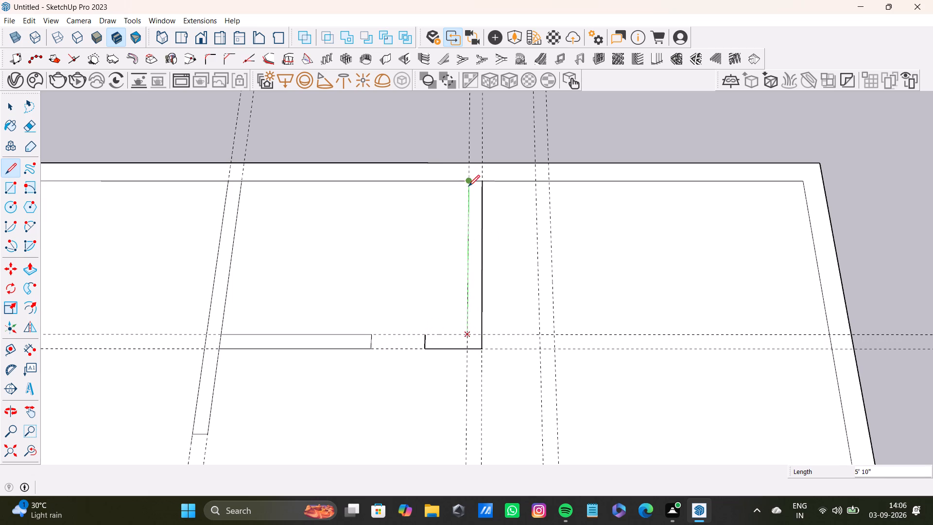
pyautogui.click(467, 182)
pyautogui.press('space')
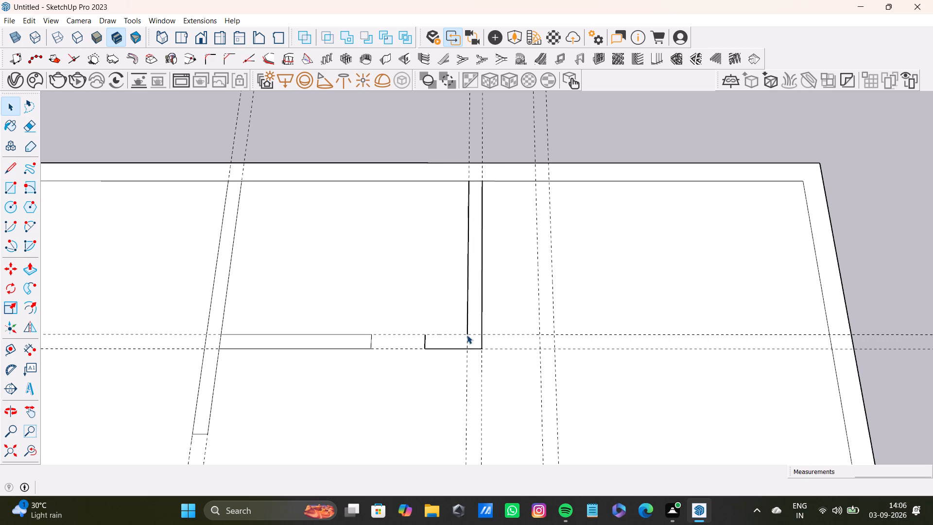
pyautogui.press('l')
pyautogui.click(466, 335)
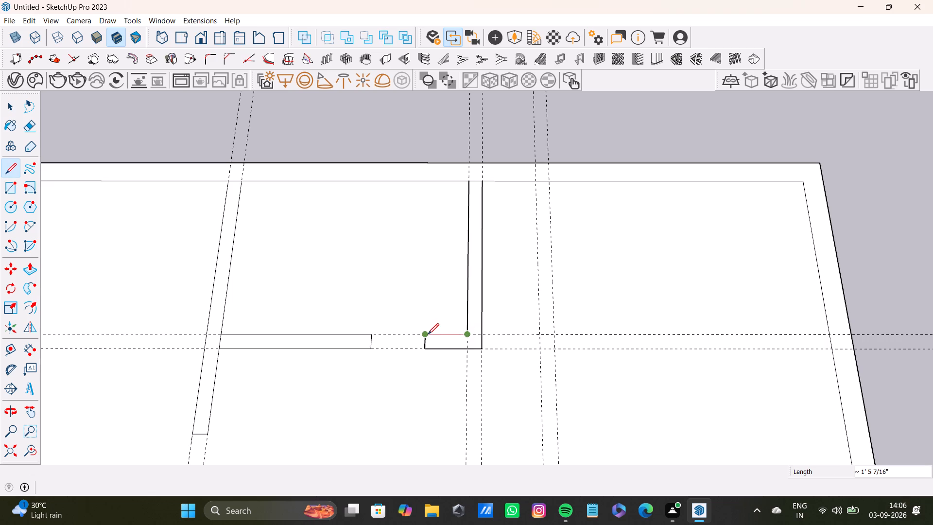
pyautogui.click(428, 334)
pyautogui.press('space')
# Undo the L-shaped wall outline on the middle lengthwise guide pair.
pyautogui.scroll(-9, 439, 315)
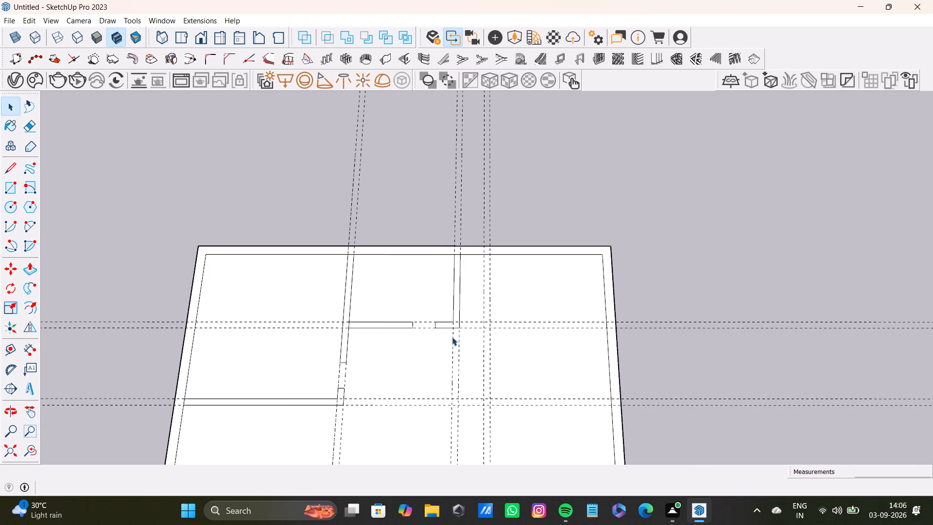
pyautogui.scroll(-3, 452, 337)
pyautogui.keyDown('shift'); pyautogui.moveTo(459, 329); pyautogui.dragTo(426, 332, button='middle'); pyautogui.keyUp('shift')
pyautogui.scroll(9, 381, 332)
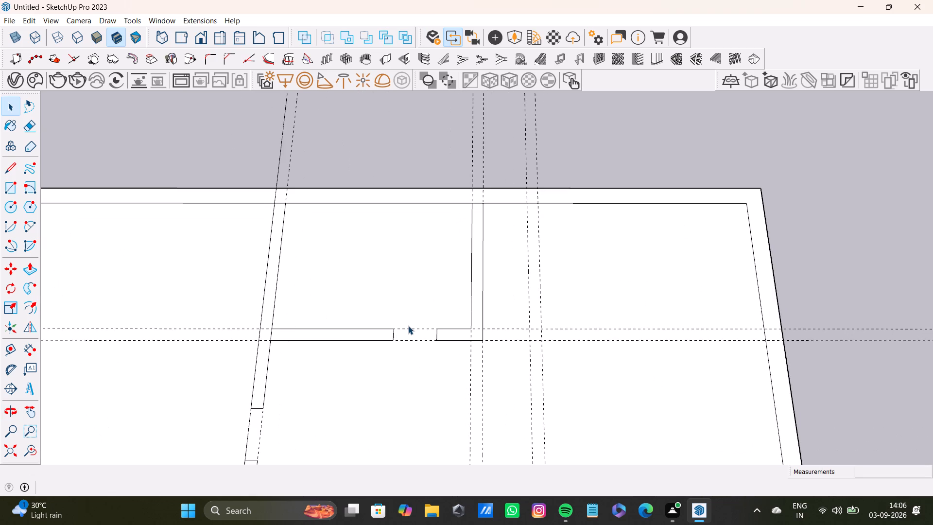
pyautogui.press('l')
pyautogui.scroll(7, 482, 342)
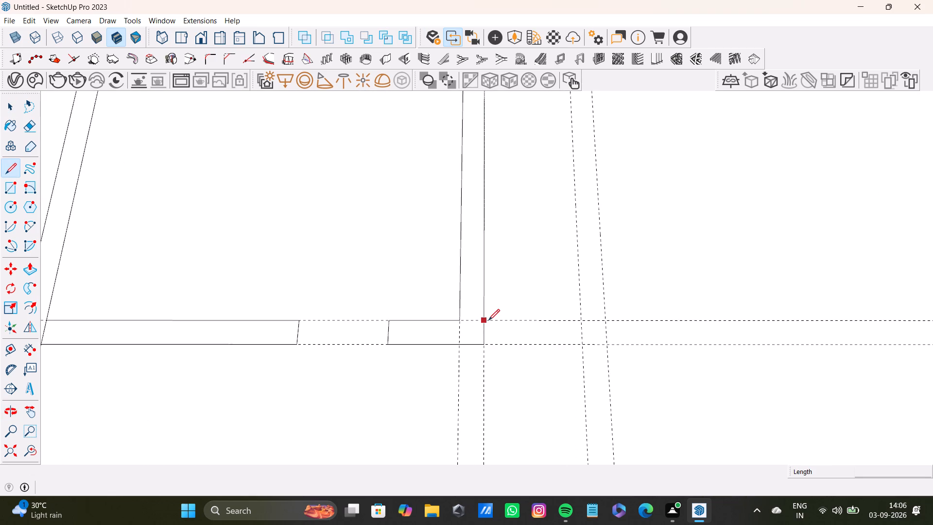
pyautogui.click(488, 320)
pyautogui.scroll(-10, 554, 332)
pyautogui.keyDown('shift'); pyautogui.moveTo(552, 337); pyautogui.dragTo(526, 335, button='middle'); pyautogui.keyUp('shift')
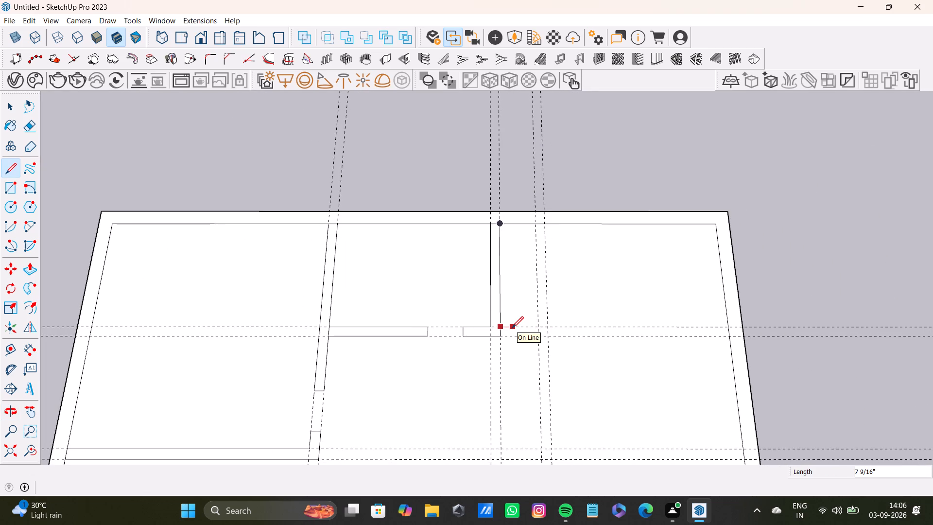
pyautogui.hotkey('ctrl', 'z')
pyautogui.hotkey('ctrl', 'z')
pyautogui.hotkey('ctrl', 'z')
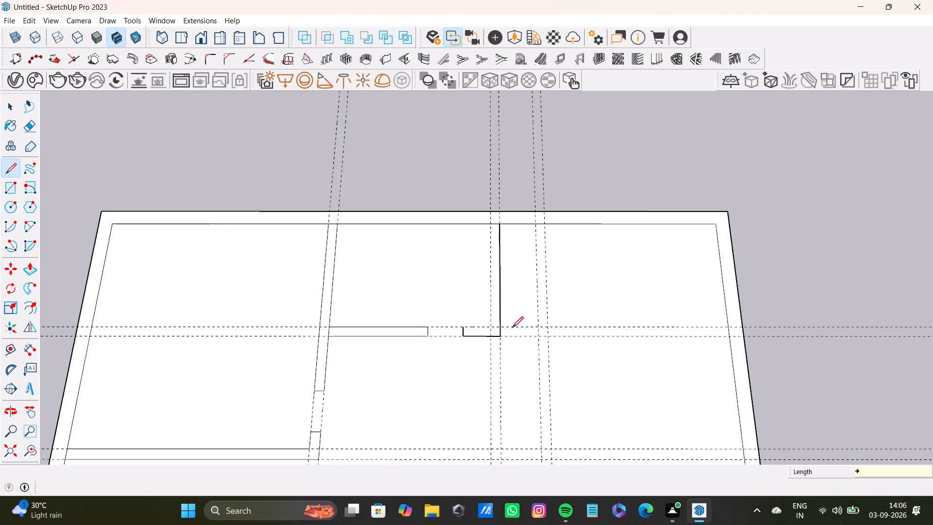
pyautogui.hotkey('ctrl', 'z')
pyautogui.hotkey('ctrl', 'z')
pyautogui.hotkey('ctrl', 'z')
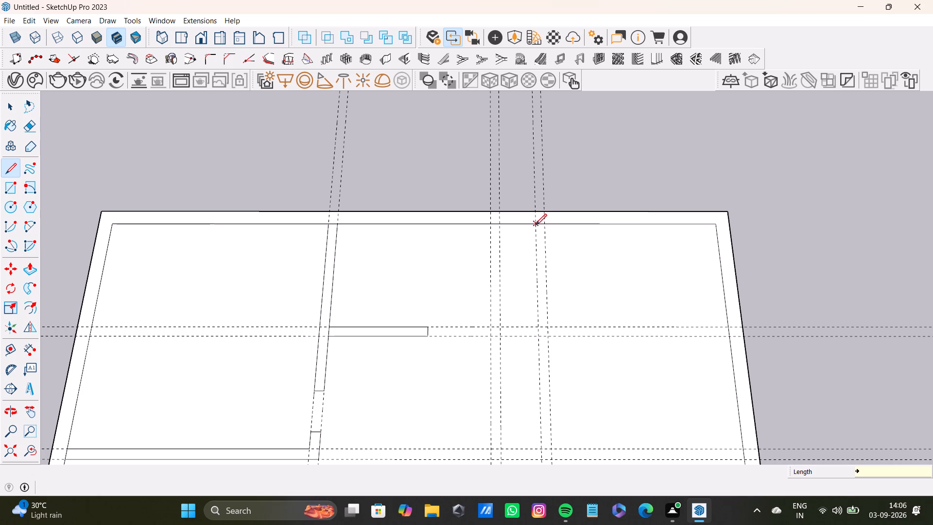
# Outline a T-shaped 6" wall along the lengthwise guides farthest from the house, with a crosspiece about 3'11" long on the 5'10" crosswise pair.
pyautogui.click(536, 225)
pyautogui.click(540, 328)
pyautogui.click(503, 328)
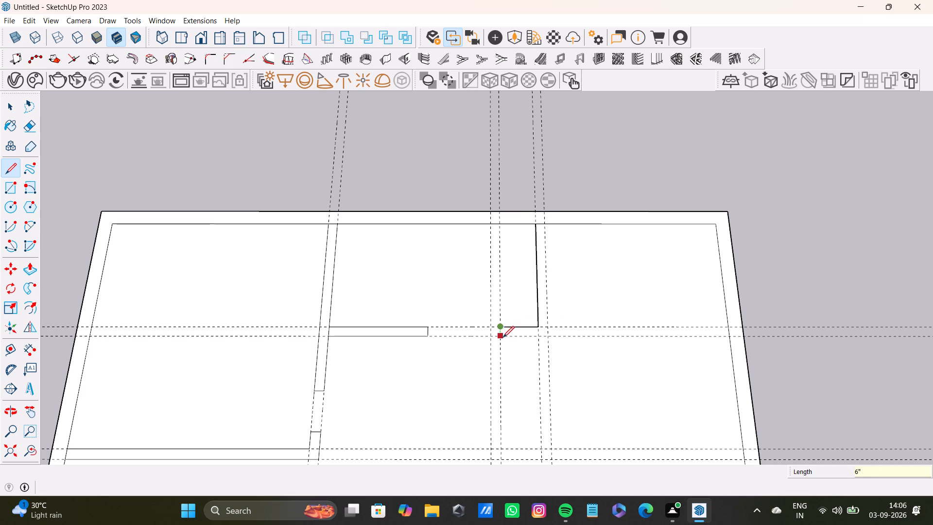
pyautogui.click(502, 338)
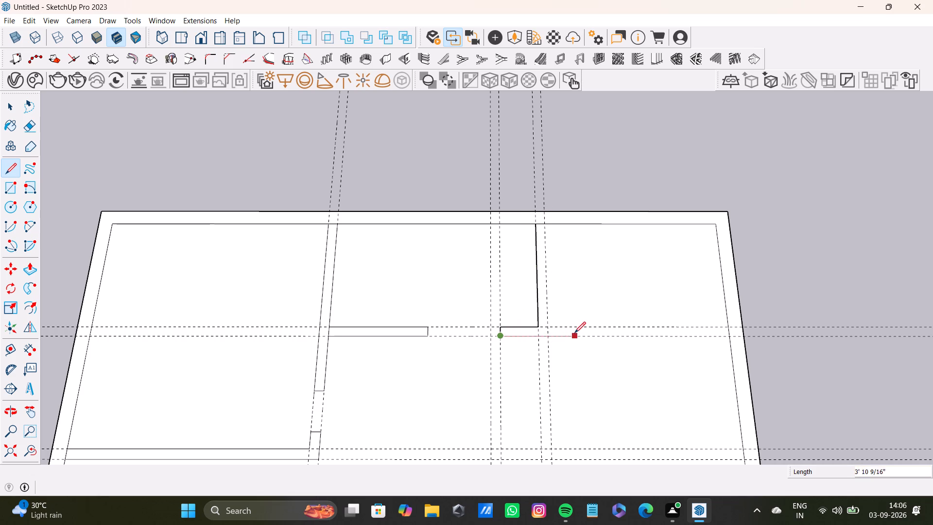
pyautogui.click(575, 333)
pyautogui.click(575, 326)
pyautogui.click(550, 327)
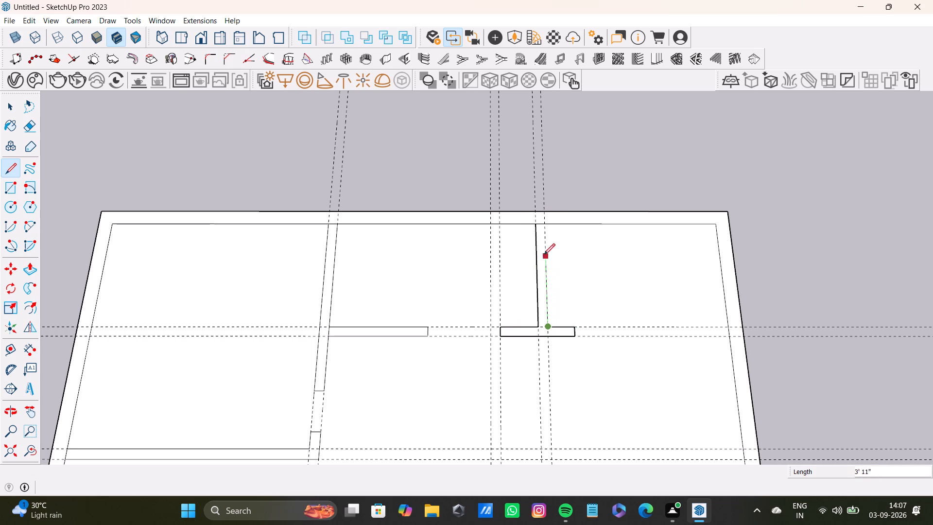
pyautogui.click(543, 224)
pyautogui.press('space')
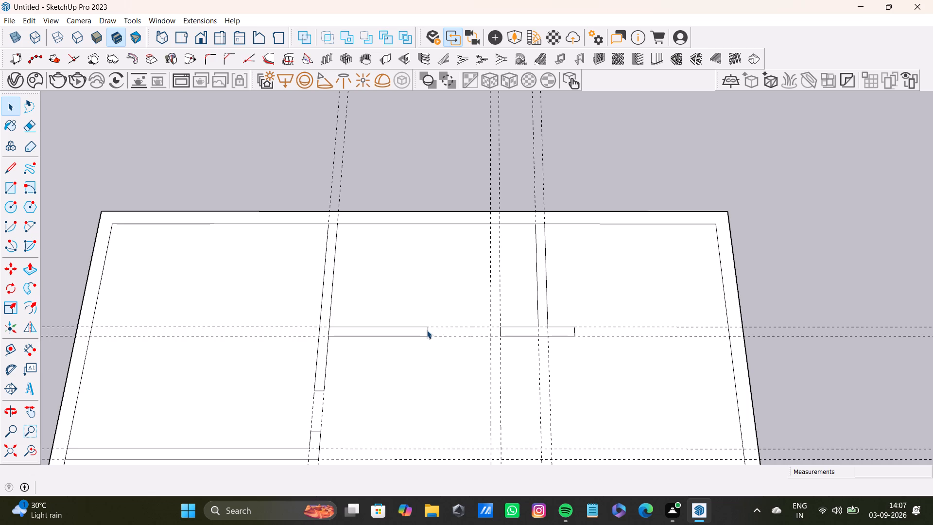
# Remove the crosswise stub's end line and extend the stub about 1'6" toward the T-shaped wall.
pyautogui.click(427, 330)
pyautogui.press('Delete')
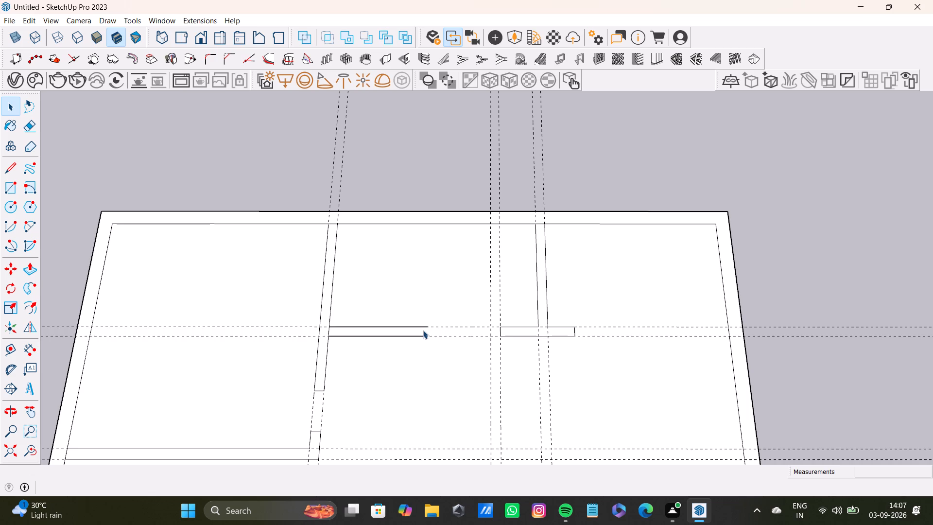
pyautogui.press('l')
pyautogui.click(428, 327)
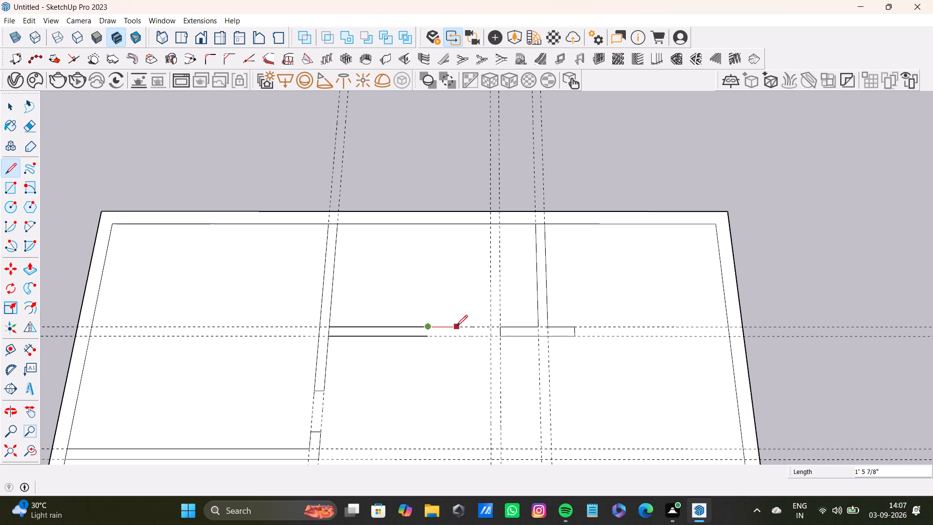
pyautogui.click(457, 327)
pyautogui.click(456, 336)
pyautogui.click(427, 337)
pyautogui.press('space')
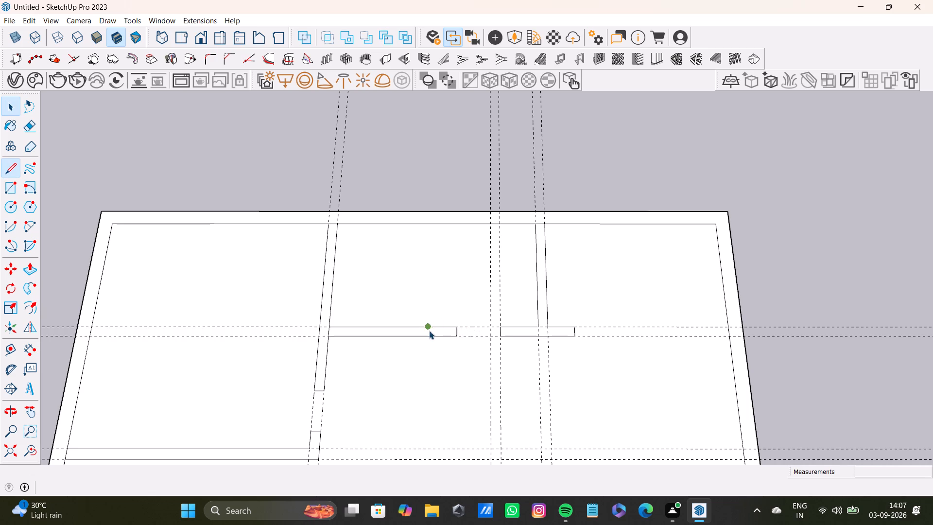
# Remove the short line separating the crosswise stub from the lengthwise wall nearest the house.
pyautogui.scroll(-9, 429, 331)
pyautogui.scroll(15, 368, 329)
pyautogui.click(415, 341)
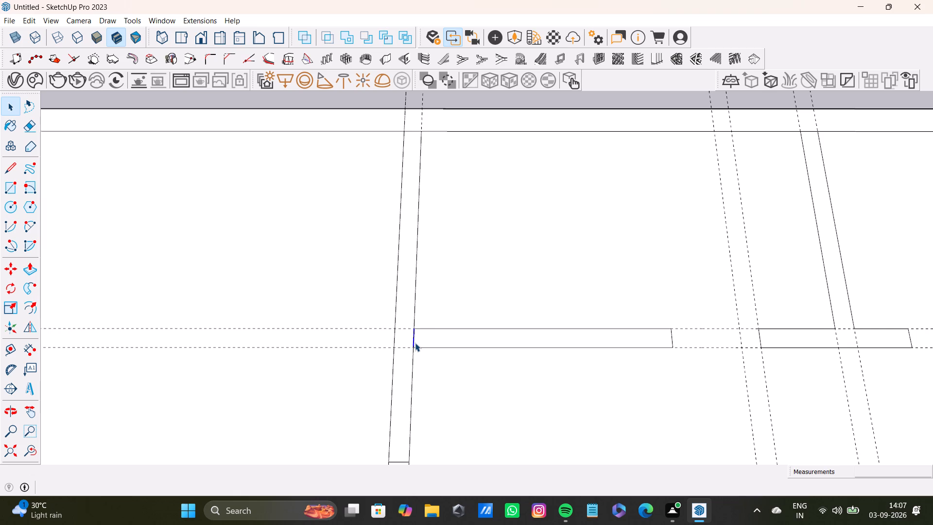
pyautogui.press('Delete')
# Outline a 6" crosswise stub about 4'2" long on the 5'10" guide pair, starting from the inner wall edge farthest from the house.
pyautogui.scroll(-10, 435, 338)
pyautogui.scroll(9, 609, 345)
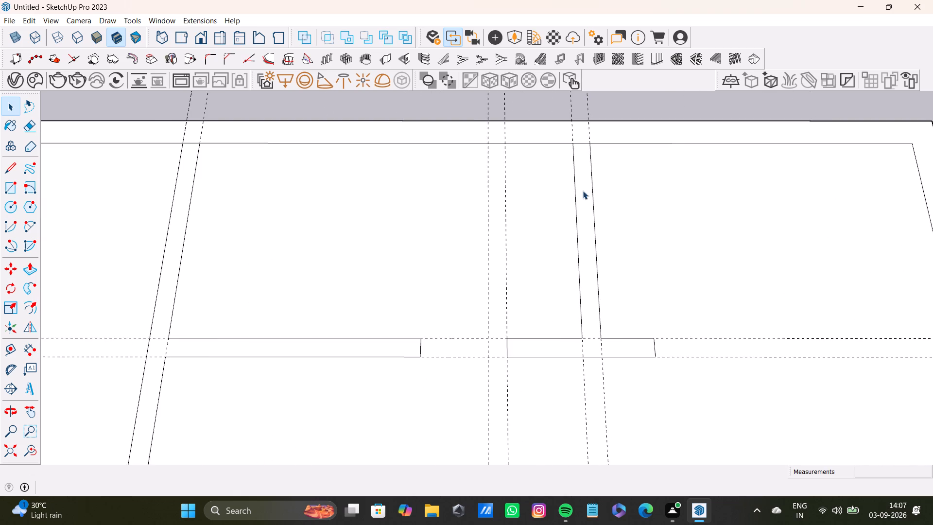
pyautogui.scroll(4, 587, 152)
pyautogui.scroll(-9, 566, 198)
pyautogui.scroll(-4, 563, 317)
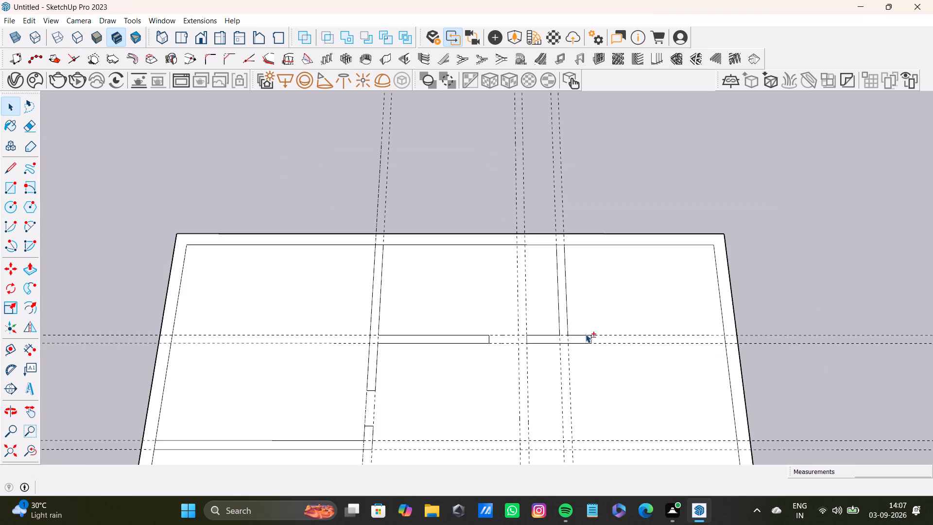
pyautogui.keyDown('shift'); pyautogui.moveTo(586, 334); pyautogui.dragTo(527, 327, button='middle'); pyautogui.keyUp('shift')
pyautogui.press('l')
pyautogui.scroll(7, 590, 341)
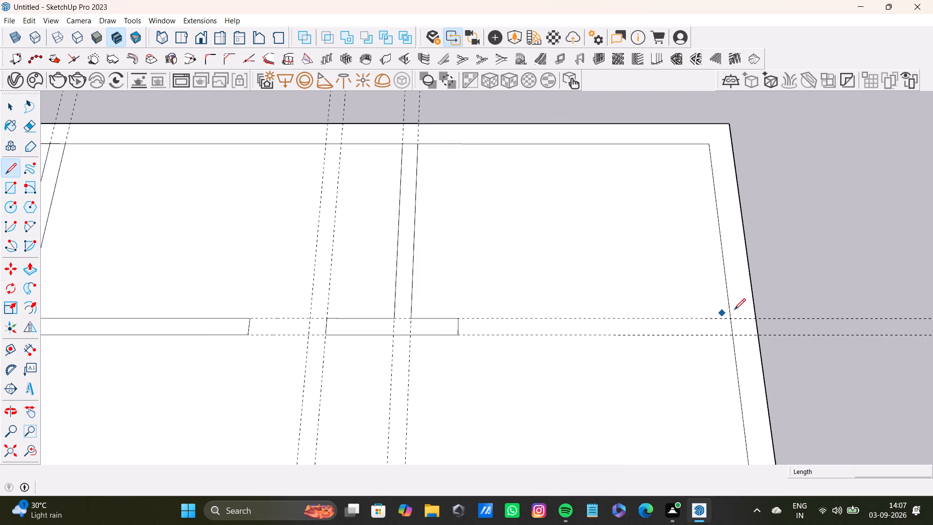
pyautogui.click(730, 317)
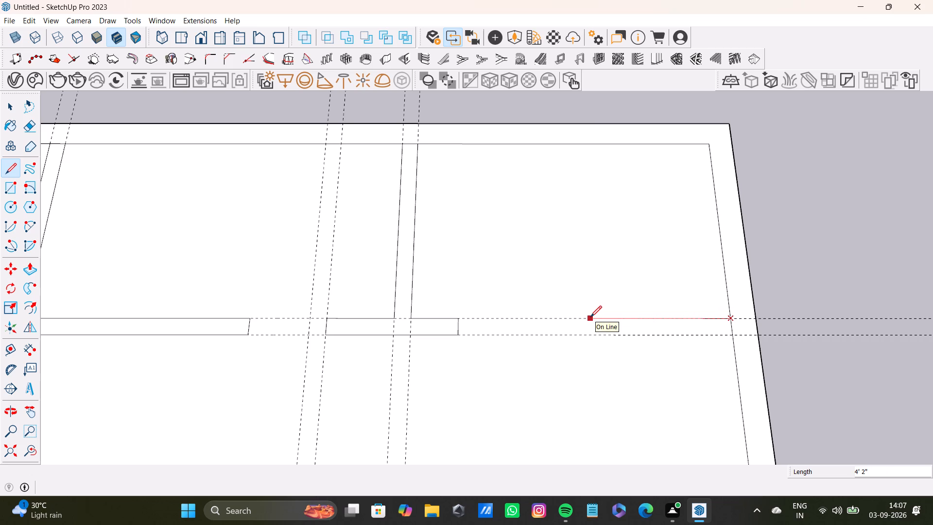
pyautogui.click(590, 317)
pyautogui.click(590, 336)
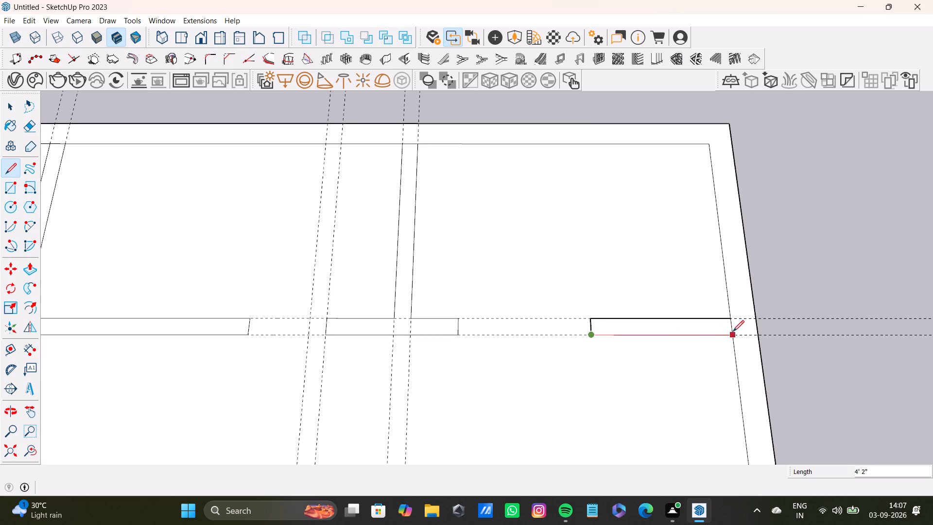
pyautogui.click(733, 332)
pyautogui.press('space')
# Remove the edge segment separating the new 4'2" stub from the outer wall.
pyautogui.scroll(-4, 617, 325)
pyautogui.scroll(8, 666, 332)
pyautogui.click(728, 322)
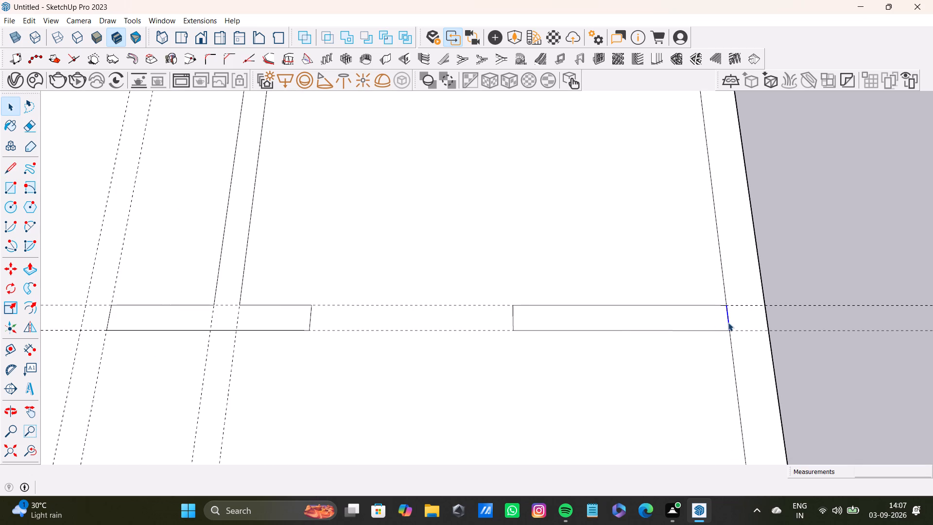
pyautogui.press('Delete')
# Remove the T-shaped wall crosspiece's house-side end line, the adjoining upper segment and its long lower edge.
pyautogui.scroll(-9, 488, 329)
pyautogui.keyDown('shift'); pyautogui.moveTo(335, 303); pyautogui.dragTo(467, 293, button='middle'); pyautogui.keyUp('shift')
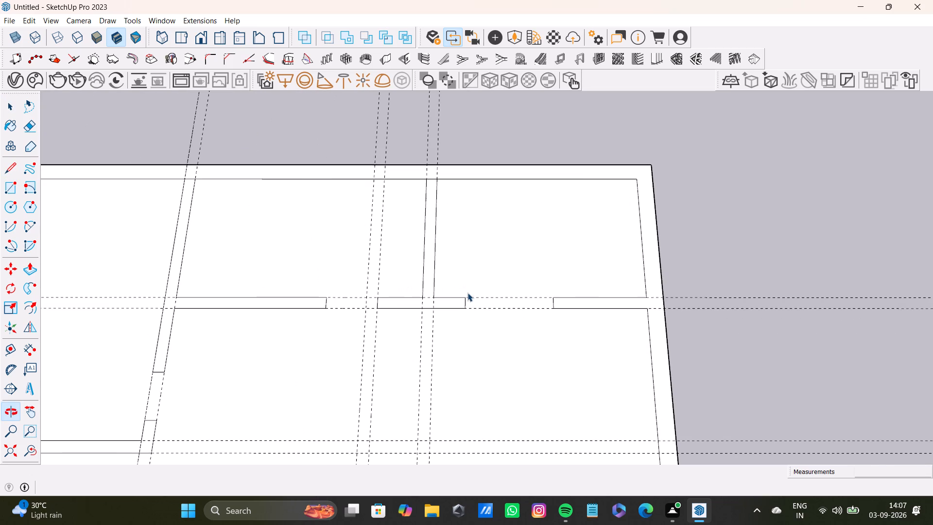
pyautogui.scroll(2, 444, 307)
pyautogui.scroll(-10, 446, 298)
pyautogui.keyDown('shift'); pyautogui.moveTo(439, 316); pyautogui.dragTo(446, 309, button='middle'); pyautogui.keyUp('shift')
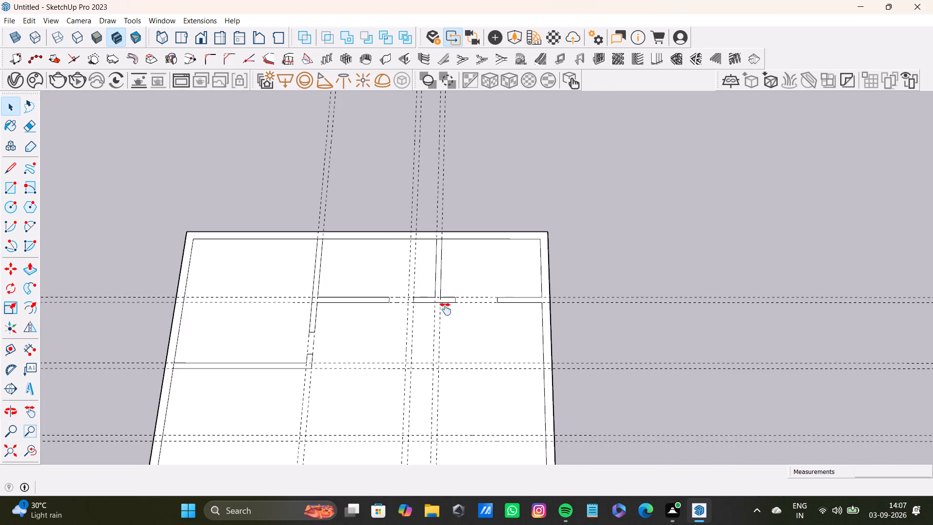
pyautogui.keyDown('shift'); pyautogui.moveTo(446, 309); pyautogui.dragTo(484, 276, button='middle'); pyautogui.keyUp('shift')
pyautogui.scroll(9, 437, 262)
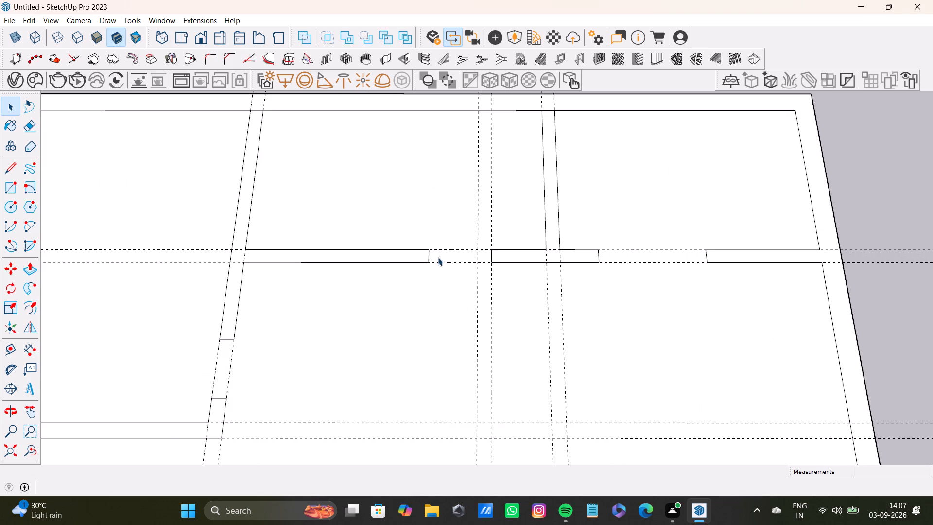
pyautogui.scroll(-5, 441, 255)
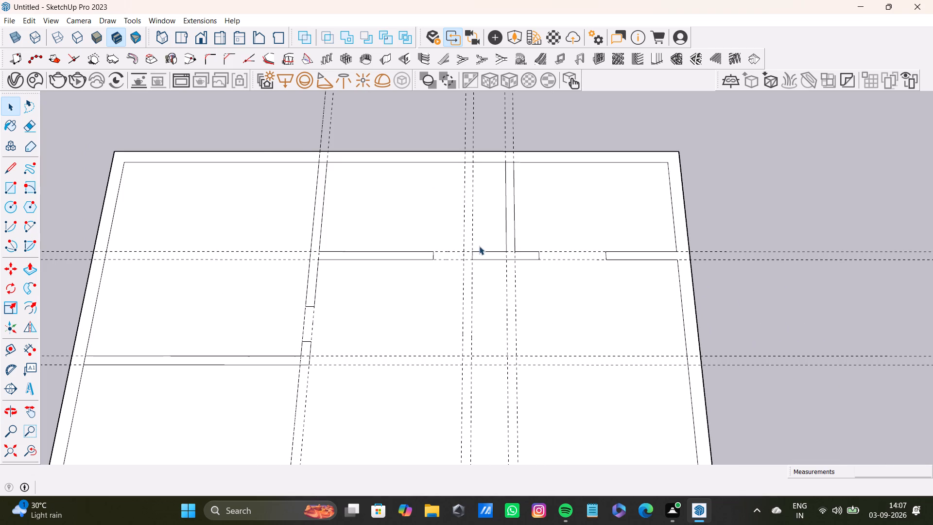
pyautogui.scroll(12, 480, 246)
pyautogui.click(470, 267)
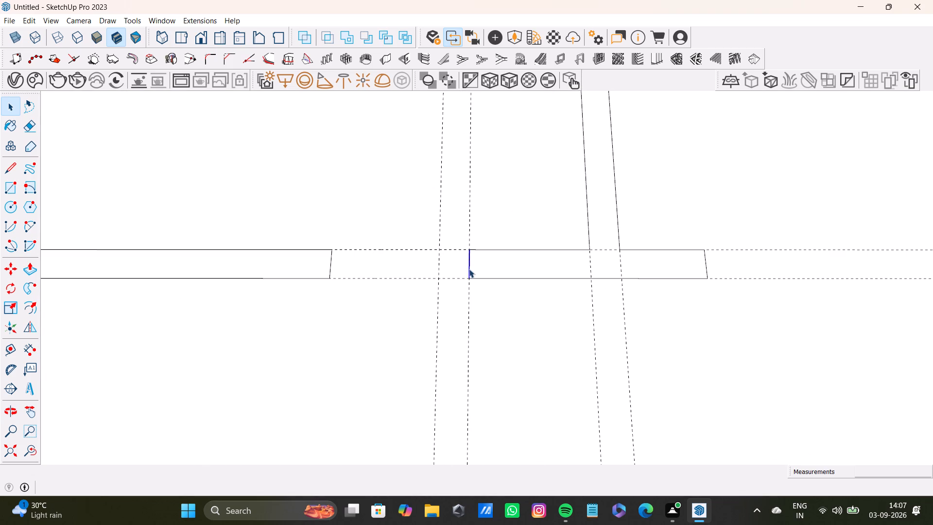
pyautogui.press('Delete')
pyautogui.click(478, 249)
pyautogui.press('Delete')
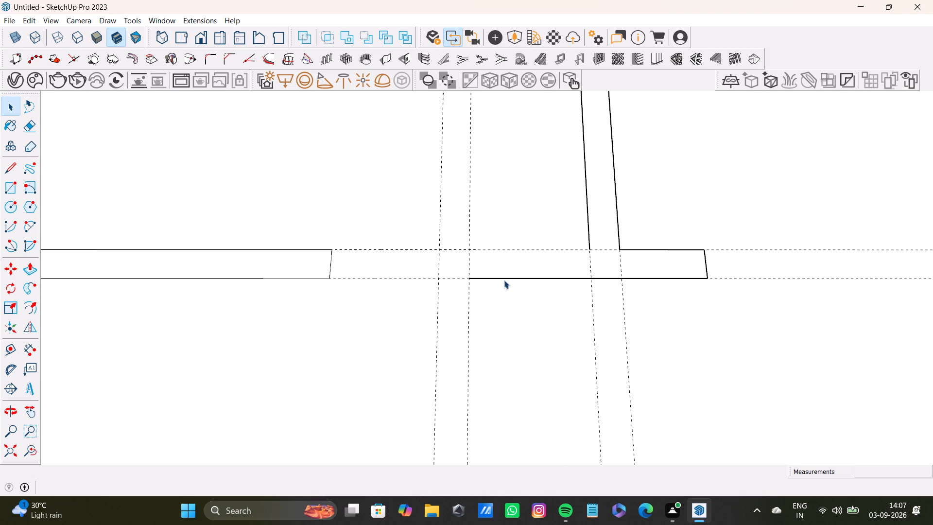
pyautogui.click(504, 280)
pyautogui.press('Delete')
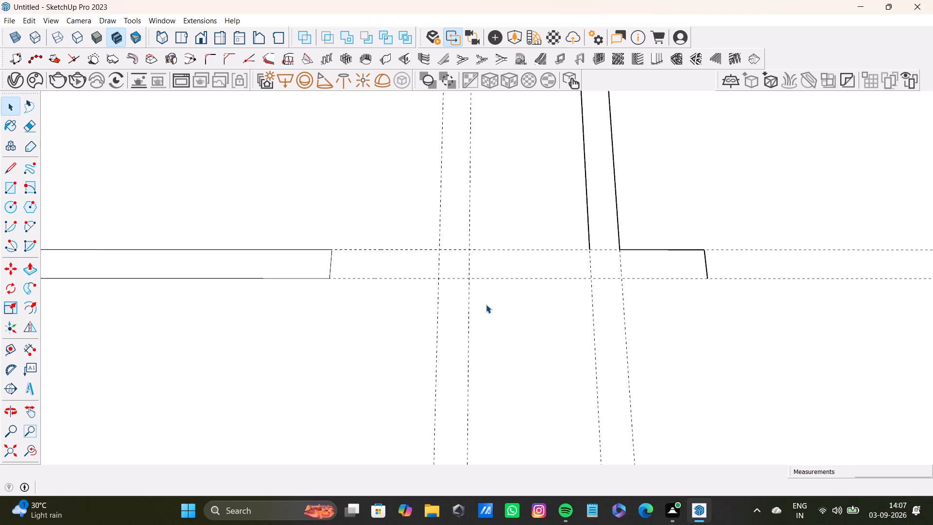
# Redraw the T-shaped wall's crosspiece about 3'1" long, closing its house-side end and joining it back to the wall's upright.
pyautogui.press('l')
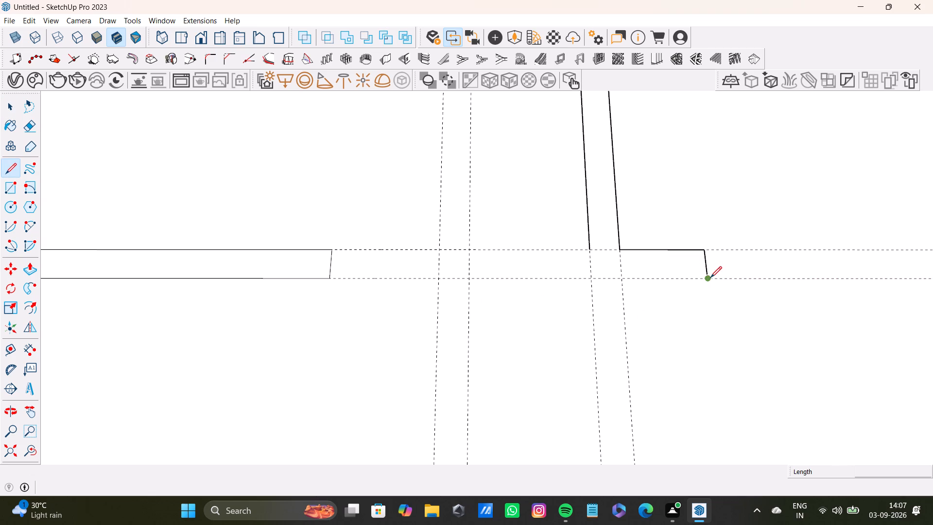
pyautogui.click(709, 278)
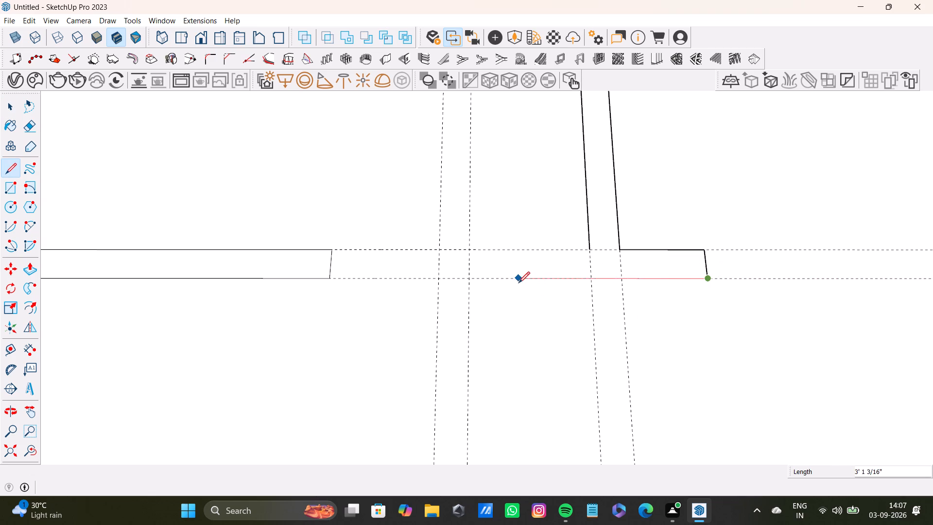
pyautogui.click(518, 283)
pyautogui.moveTo(518, 250); pyautogui.dragTo(528, 248)
pyautogui.click(590, 244)
pyautogui.scroll(-2, 536, 258)
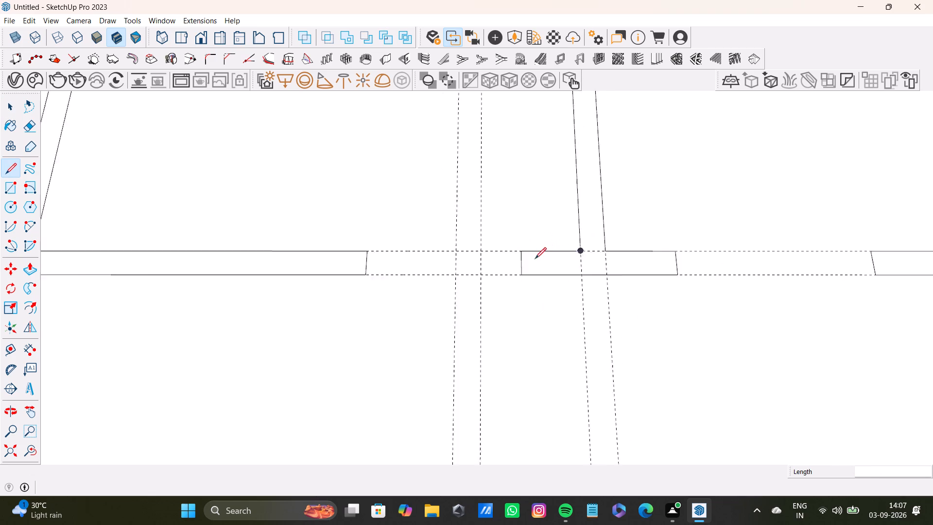
pyautogui.scroll(-6, 535, 259)
pyautogui.press('space')
# Extend the T-shaped wall's crosspiece about 1'7" toward the house-side stub, across the middle lengthwise guides, and remove the old end line.
pyautogui.scroll(-4, 508, 249)
pyautogui.scroll(-5, 341, 179)
pyautogui.moveTo(424, 309); pyautogui.dragTo(414, 259, button='middle')
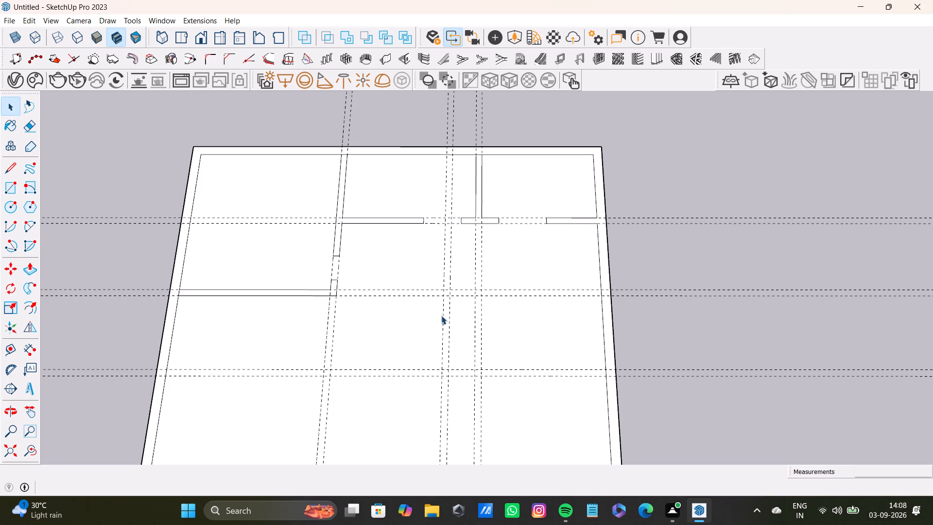
pyautogui.press('l')
pyautogui.scroll(13, 466, 216)
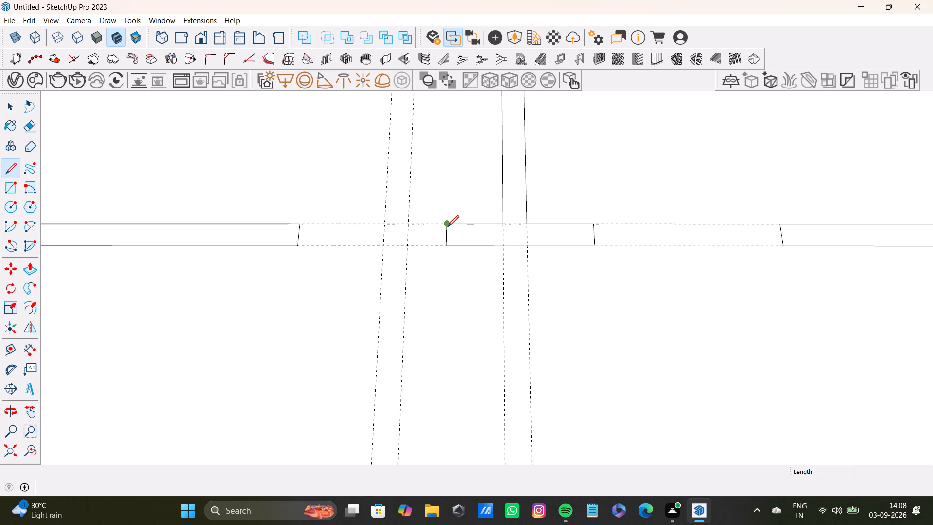
pyautogui.moveTo(448, 221); pyautogui.dragTo(434, 221)
pyautogui.click(370, 226)
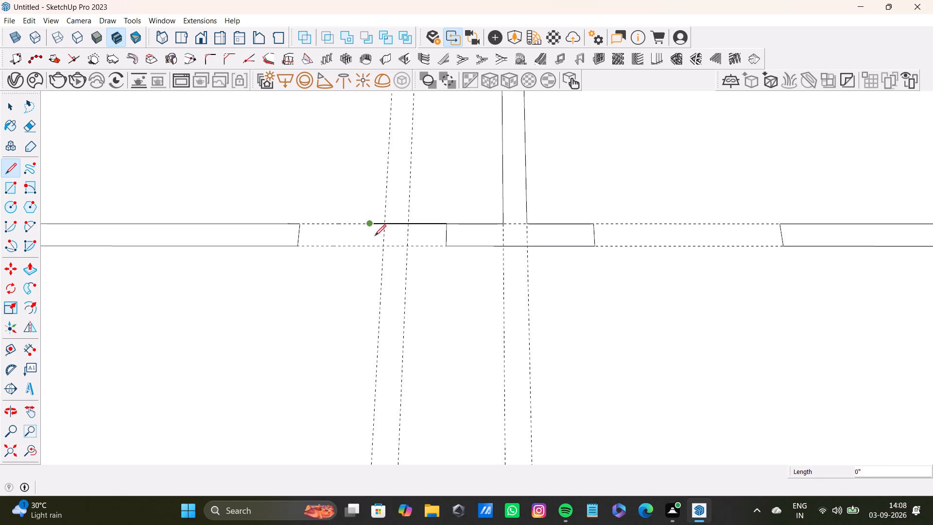
pyautogui.click(369, 246)
pyautogui.click(451, 244)
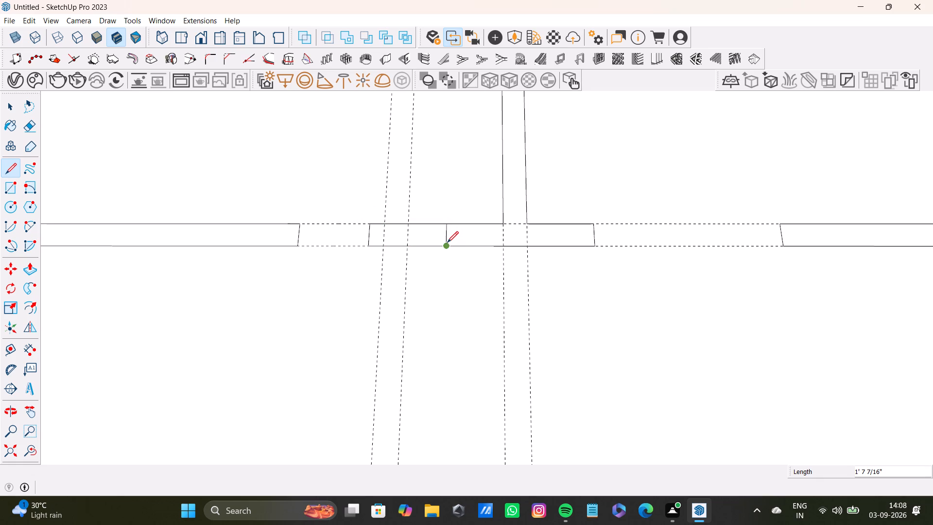
pyautogui.press('space')
pyautogui.click(447, 241)
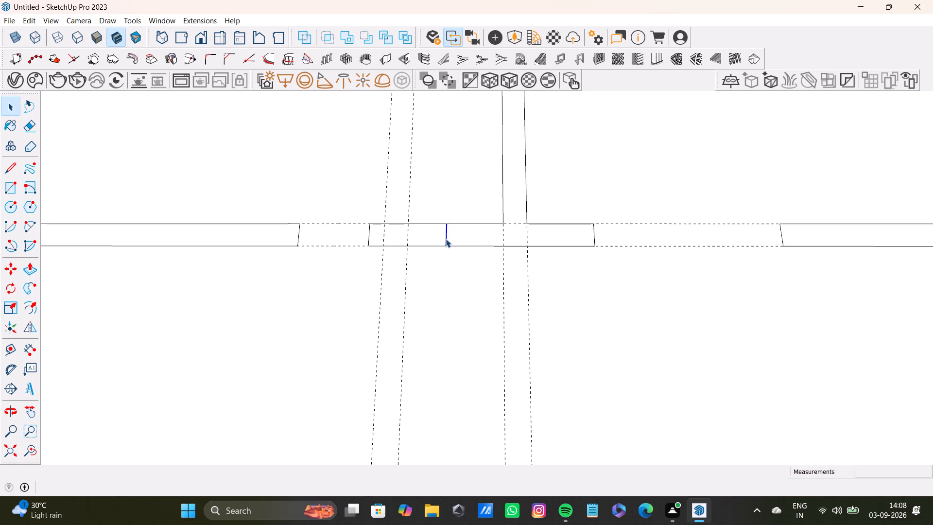
pyautogui.press('Delete')
# Shorten the house-side crosswise stub by removing its end line and the outer segments of both long edges.
pyautogui.scroll(-8, 440, 231)
pyautogui.keyDown('shift'); pyautogui.moveTo(442, 242); pyautogui.dragTo(477, 232, button='middle'); pyautogui.keyUp('shift')
pyautogui.scroll(7, 385, 229)
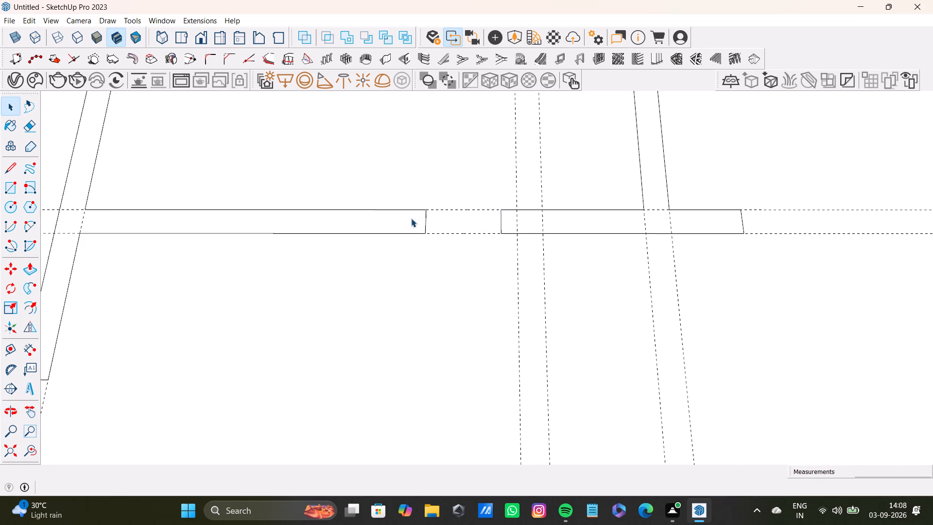
pyautogui.scroll(1, 411, 218)
pyautogui.click(427, 224)
pyautogui.press('Delete')
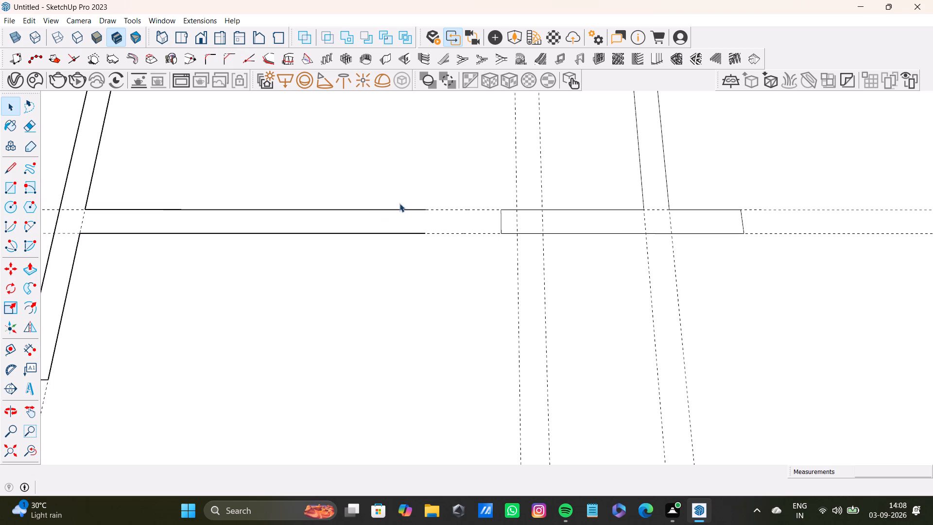
pyautogui.click(402, 209)
pyautogui.press('Delete')
pyautogui.click(404, 230)
pyautogui.press('Delete')
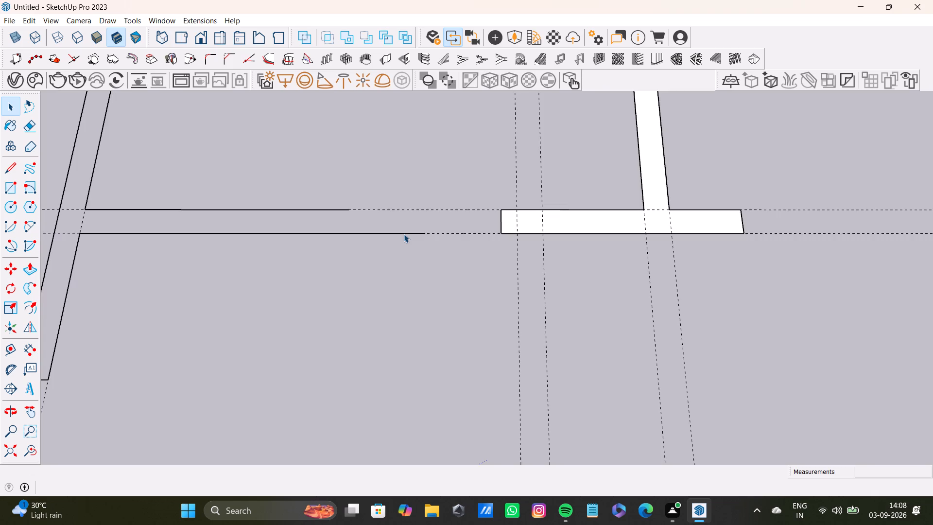
pyautogui.hotkey('ctrl', 'z')
pyautogui.click(409, 234)
pyautogui.press('Delete')
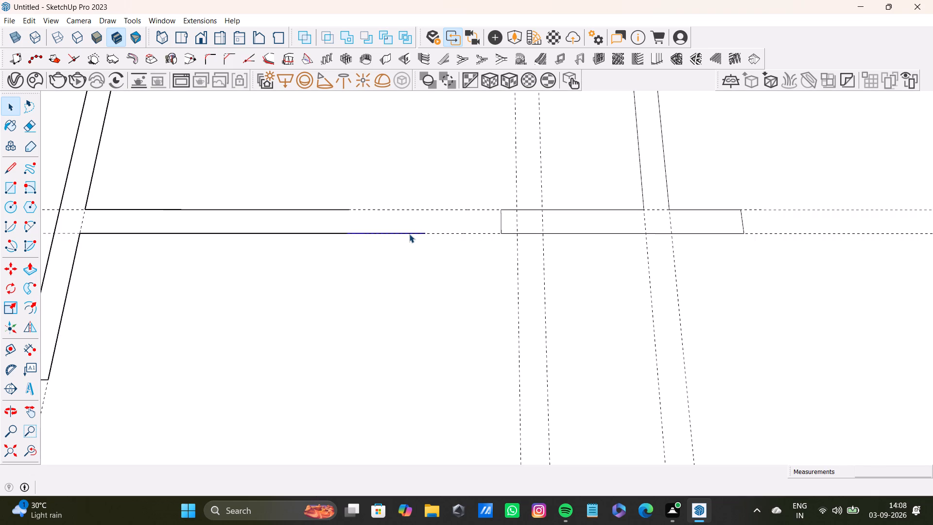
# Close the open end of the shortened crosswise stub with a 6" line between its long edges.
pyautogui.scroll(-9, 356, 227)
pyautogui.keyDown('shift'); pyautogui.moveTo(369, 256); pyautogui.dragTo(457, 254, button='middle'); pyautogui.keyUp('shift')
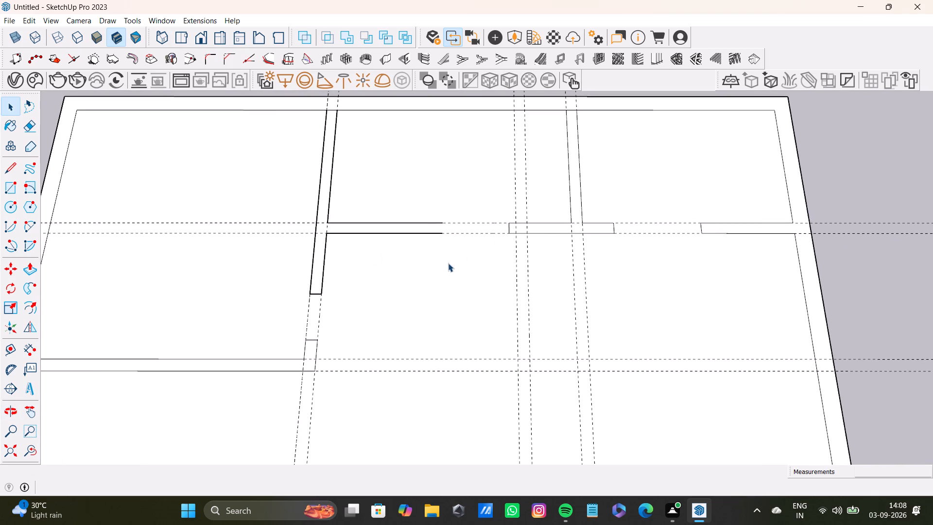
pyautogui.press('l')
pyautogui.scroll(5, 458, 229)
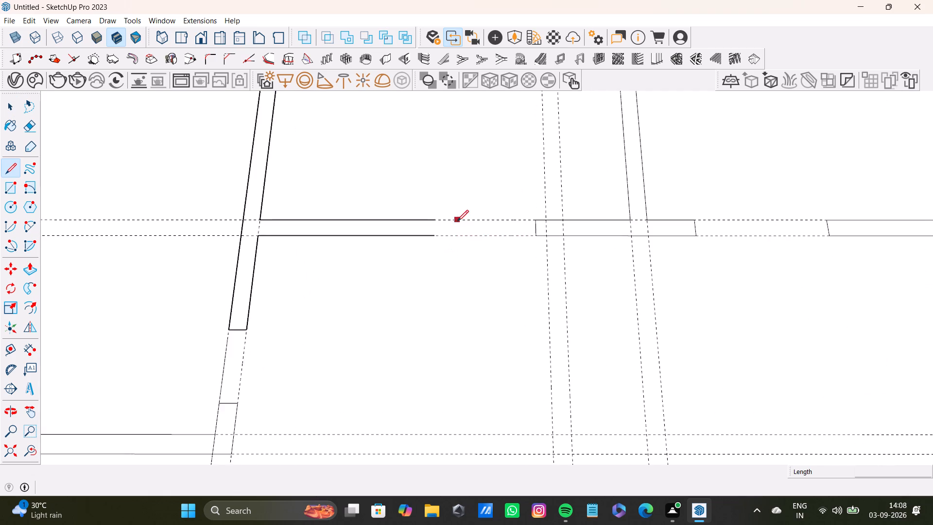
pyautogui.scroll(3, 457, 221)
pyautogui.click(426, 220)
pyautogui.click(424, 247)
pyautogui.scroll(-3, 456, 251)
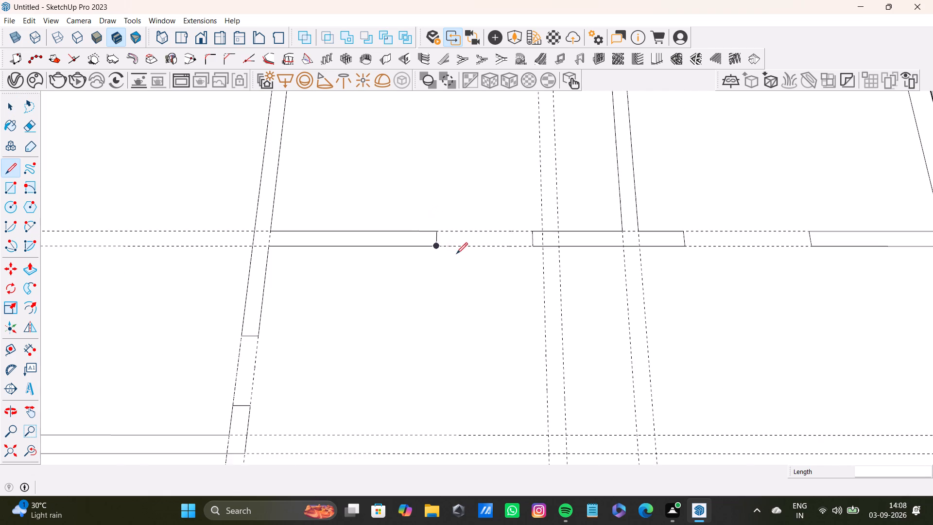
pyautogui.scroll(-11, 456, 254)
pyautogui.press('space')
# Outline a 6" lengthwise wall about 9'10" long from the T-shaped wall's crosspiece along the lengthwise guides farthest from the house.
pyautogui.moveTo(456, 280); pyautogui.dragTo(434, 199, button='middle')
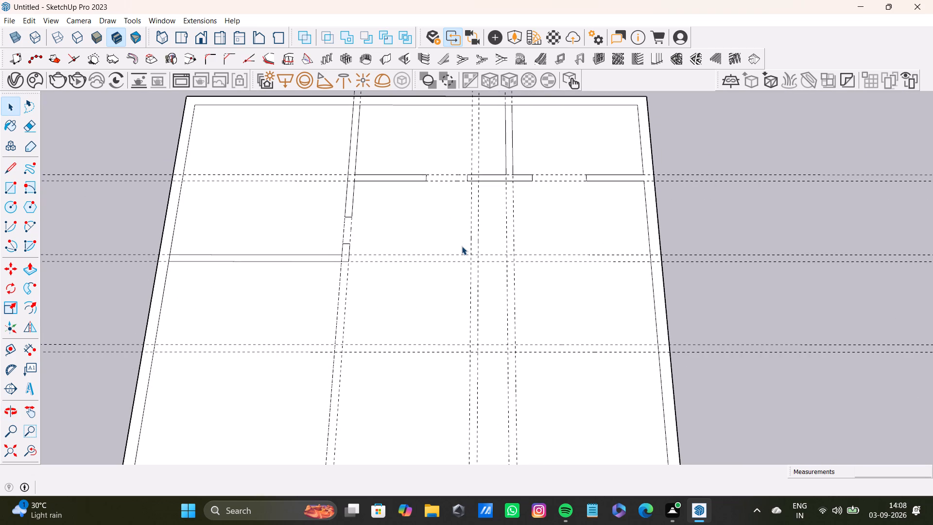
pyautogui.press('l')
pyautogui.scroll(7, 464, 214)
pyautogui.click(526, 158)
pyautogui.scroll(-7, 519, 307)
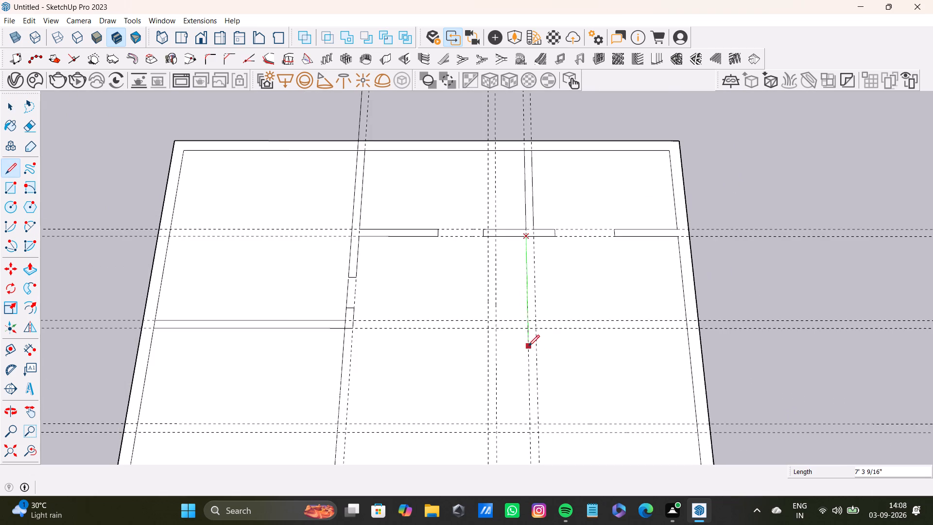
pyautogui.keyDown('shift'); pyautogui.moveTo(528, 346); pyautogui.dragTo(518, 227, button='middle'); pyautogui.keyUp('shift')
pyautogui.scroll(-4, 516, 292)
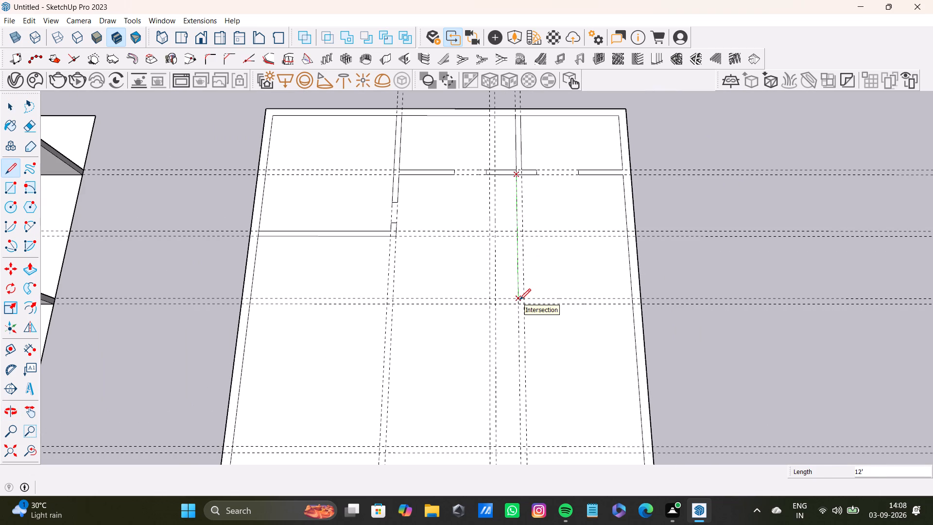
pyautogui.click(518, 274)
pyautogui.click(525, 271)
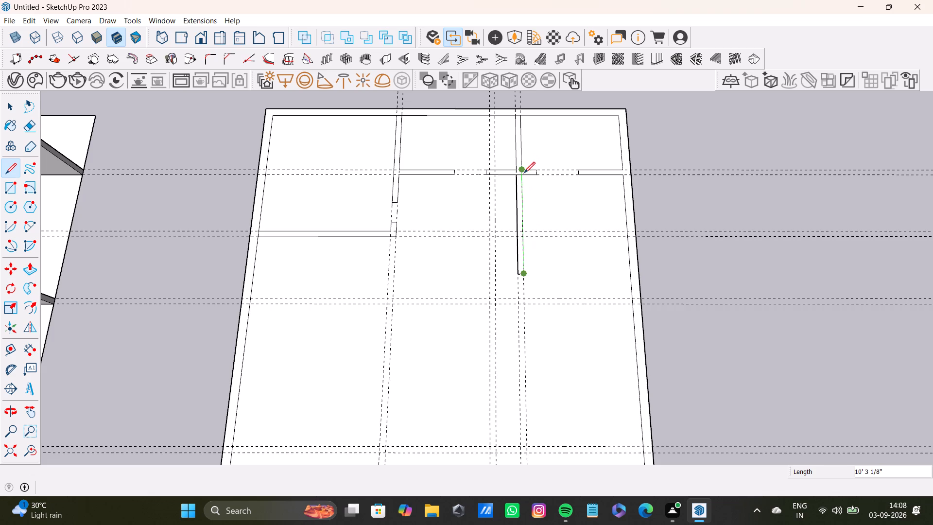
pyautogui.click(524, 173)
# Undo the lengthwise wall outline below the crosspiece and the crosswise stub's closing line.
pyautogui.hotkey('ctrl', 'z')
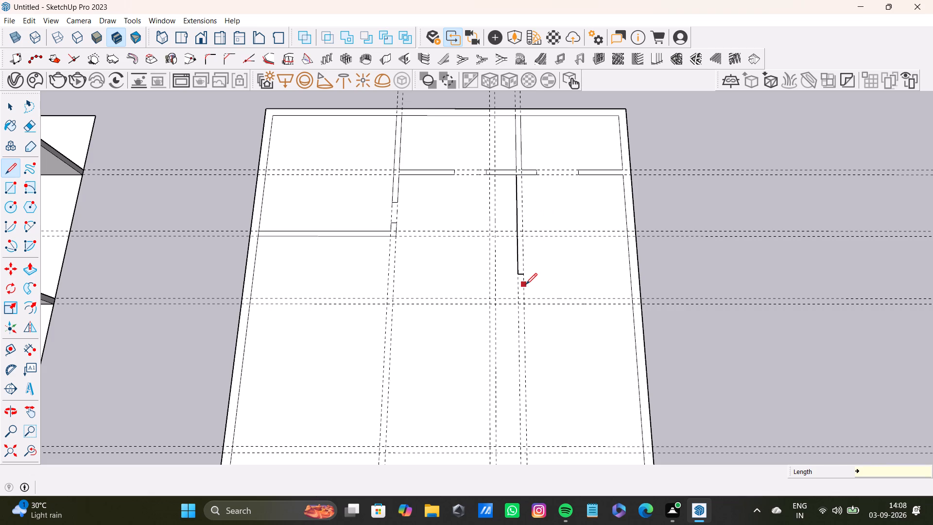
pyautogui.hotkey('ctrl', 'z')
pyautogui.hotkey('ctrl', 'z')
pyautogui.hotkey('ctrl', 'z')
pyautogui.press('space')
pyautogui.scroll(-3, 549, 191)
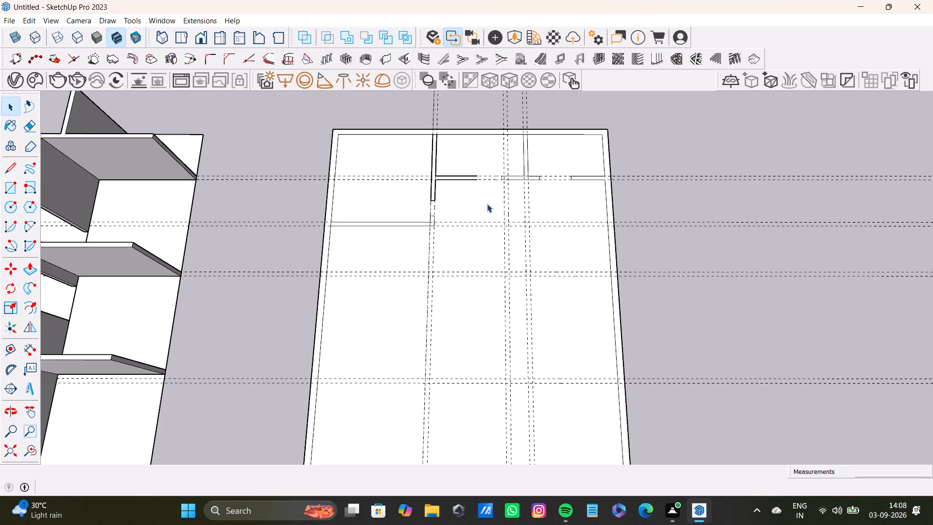
# Close the open end of the house-side crosswise stub with a 6" line between its long edges.
pyautogui.scroll(4, 472, 186)
pyautogui.press('l')
pyautogui.scroll(9, 472, 186)
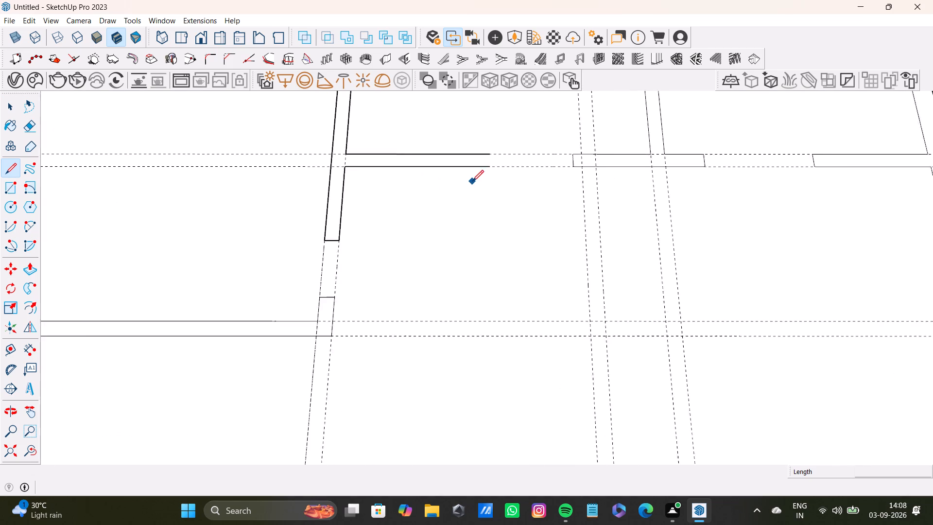
pyautogui.click(488, 152)
pyautogui.click(491, 165)
pyautogui.press('space')
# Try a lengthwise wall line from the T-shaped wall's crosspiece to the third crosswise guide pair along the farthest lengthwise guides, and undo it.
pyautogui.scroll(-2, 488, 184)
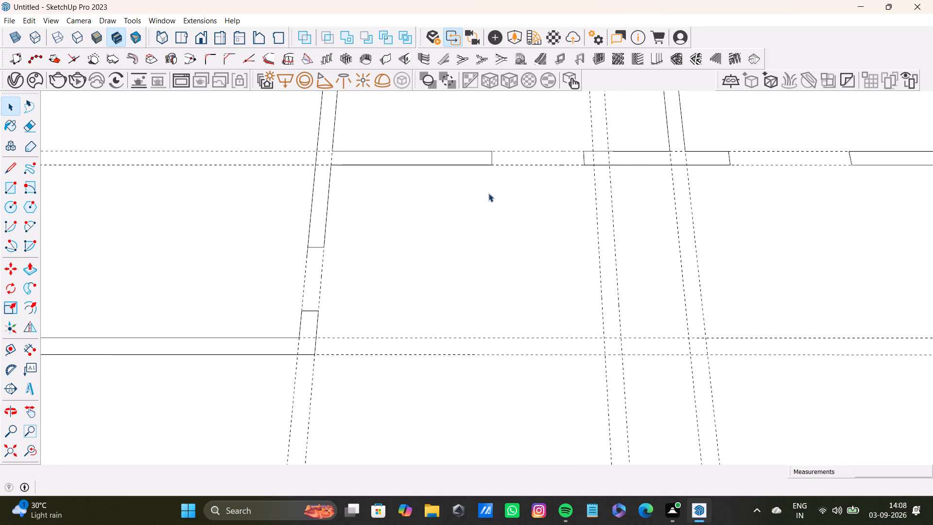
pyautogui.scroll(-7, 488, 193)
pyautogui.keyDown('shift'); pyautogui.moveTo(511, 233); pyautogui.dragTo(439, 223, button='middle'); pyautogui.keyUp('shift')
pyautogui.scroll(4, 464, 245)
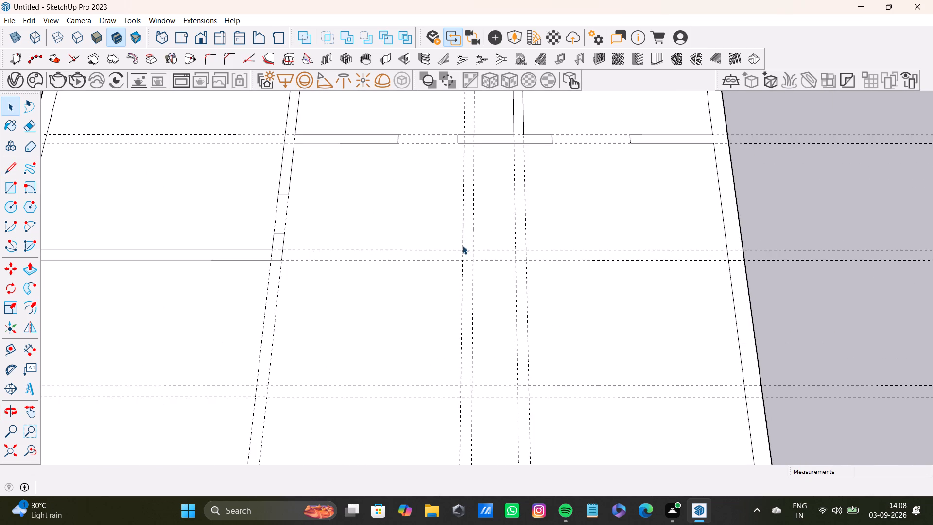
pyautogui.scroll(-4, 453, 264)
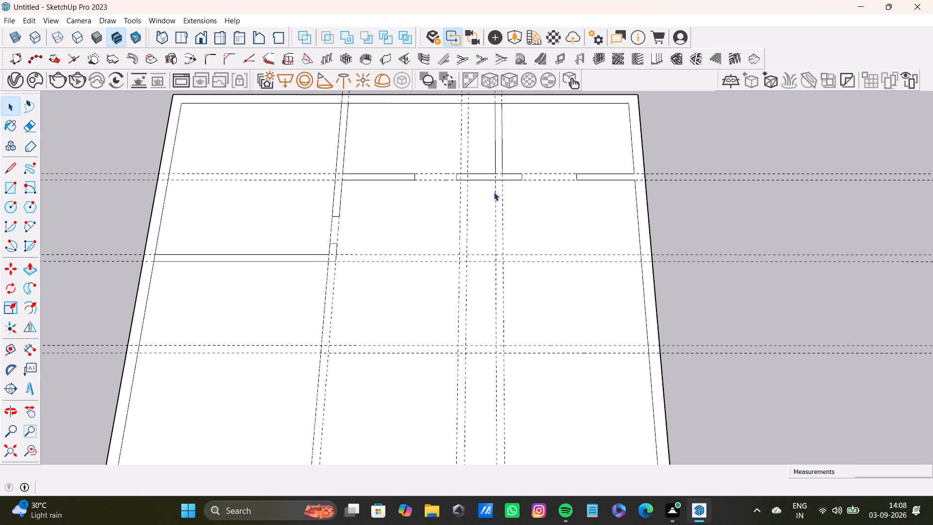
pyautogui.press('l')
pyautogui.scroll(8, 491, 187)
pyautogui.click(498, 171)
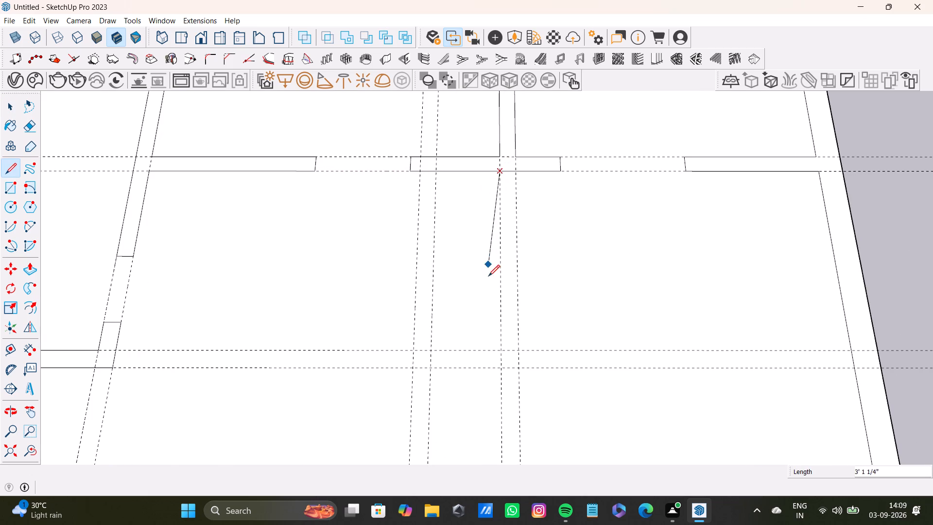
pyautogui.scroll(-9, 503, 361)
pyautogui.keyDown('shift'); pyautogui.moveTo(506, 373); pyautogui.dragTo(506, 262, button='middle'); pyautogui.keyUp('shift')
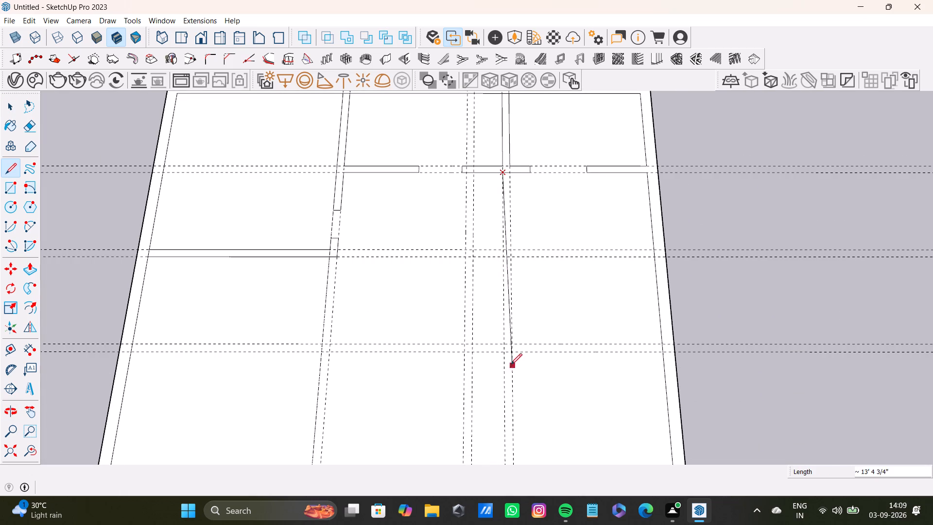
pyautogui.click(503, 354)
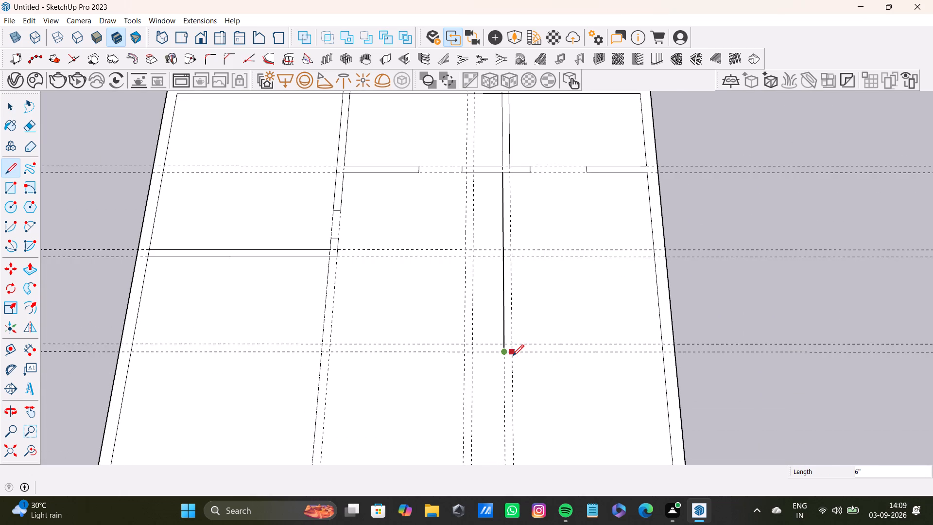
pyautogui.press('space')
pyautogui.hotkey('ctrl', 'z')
# Measure the lengthwise distance from the T-shaped wall's crosspiece to the third pair of crosswise guides.
pyautogui.scroll(-4, 505, 356)
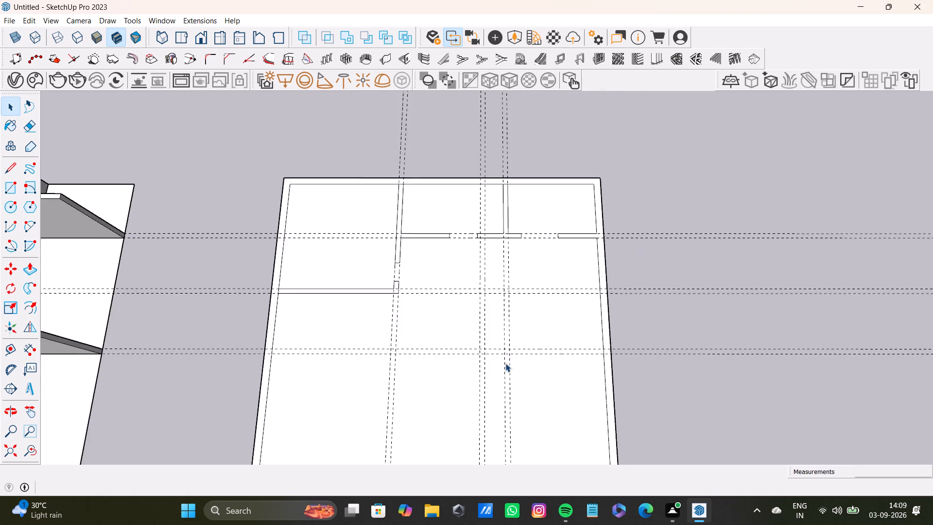
pyautogui.scroll(-2, 505, 363)
pyautogui.keyDown('shift'); pyautogui.moveTo(505, 363); pyautogui.dragTo(444, 301, button='middle'); pyautogui.keyUp('shift')
pyautogui.press('t')
pyautogui.scroll(3, 463, 203)
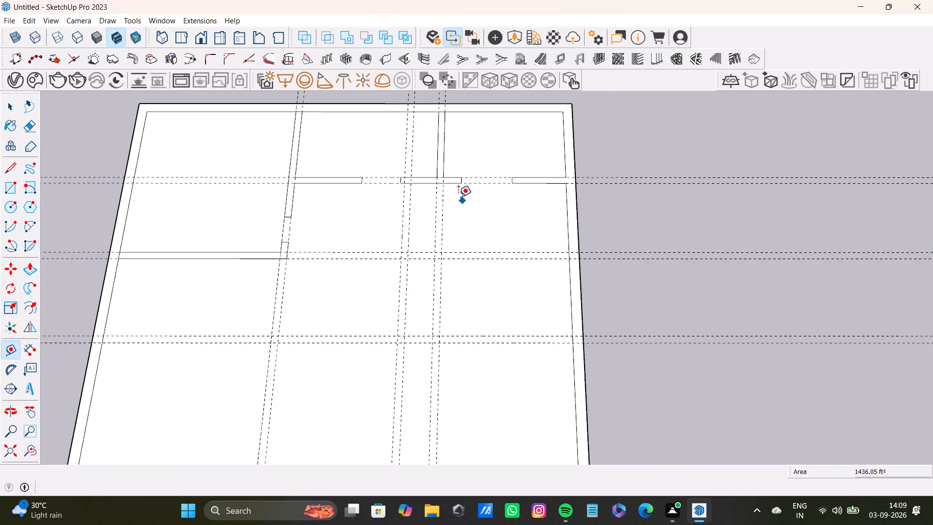
pyautogui.scroll(9, 458, 197)
pyautogui.click(466, 175)
pyautogui.scroll(-6, 455, 332)
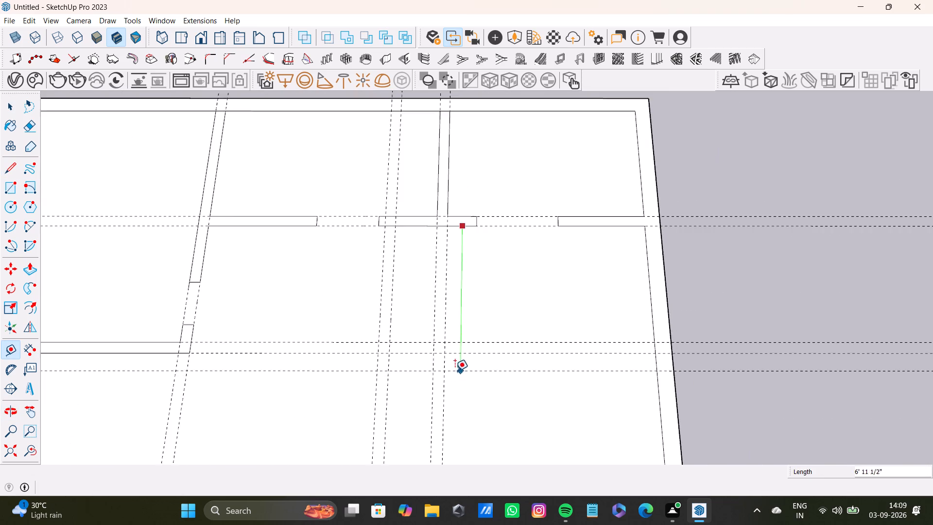
pyautogui.scroll(-2, 455, 371)
pyautogui.keyDown('shift'); pyautogui.moveTo(454, 375); pyautogui.dragTo(452, 284, button='middle'); pyautogui.keyUp('shift')
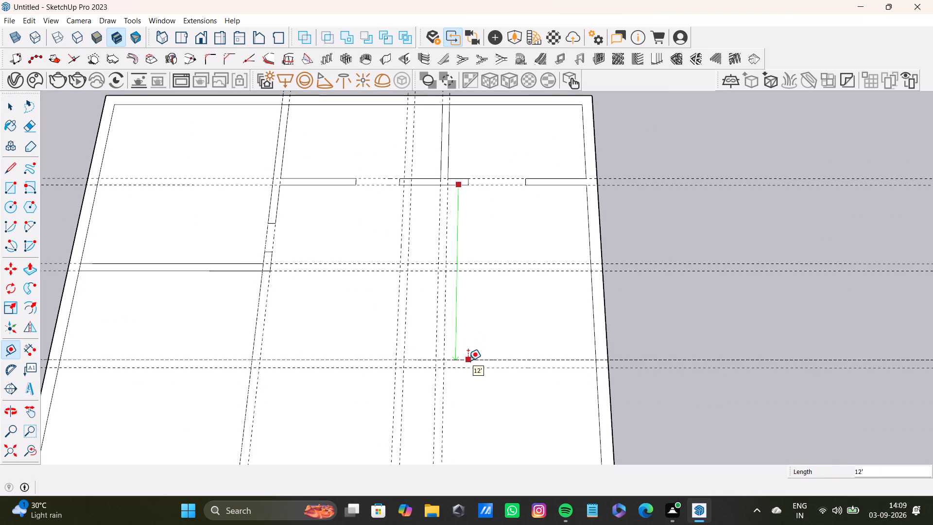
pyautogui.press('space')
# Measure crosswise from the inner outline farthest from the house to the middle pair of lengthwise guides.
pyautogui.scroll(-4, 464, 362)
pyautogui.keyDown('shift'); pyautogui.moveTo(466, 362); pyautogui.dragTo(465, 247, button='middle'); pyautogui.keyUp('shift')
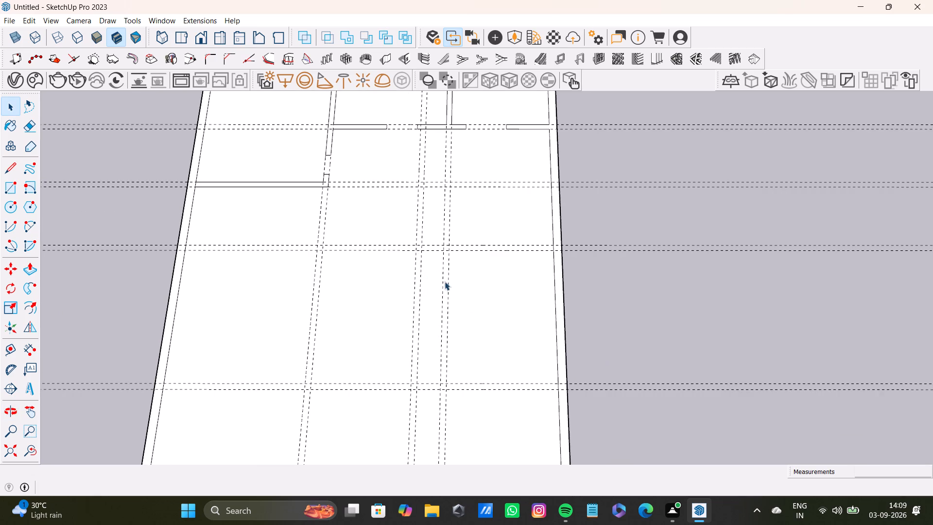
pyautogui.scroll(7, 417, 123)
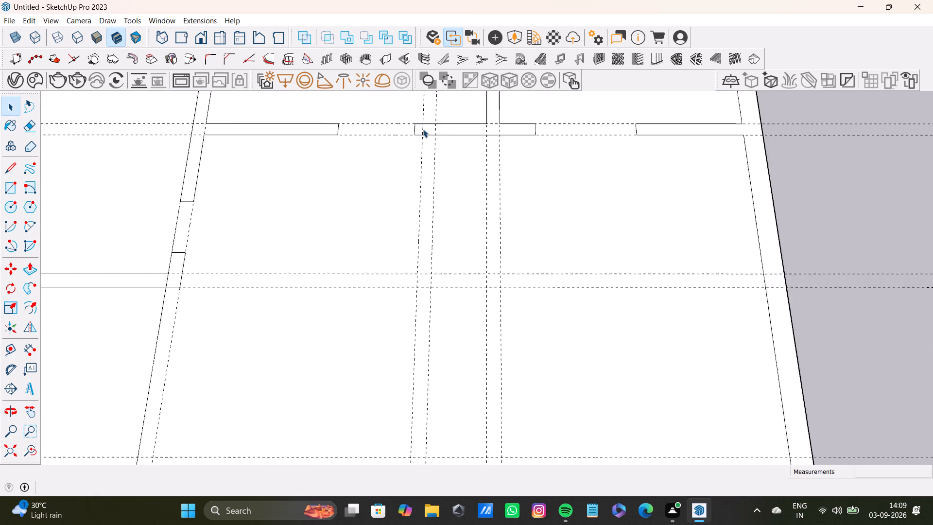
pyautogui.scroll(10, 423, 129)
pyautogui.scroll(-2, 420, 174)
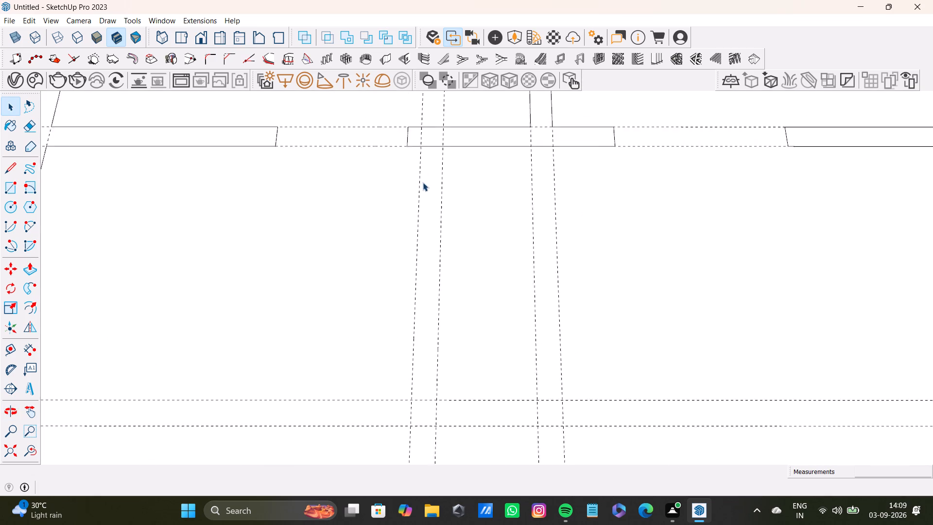
pyautogui.scroll(-10, 423, 182)
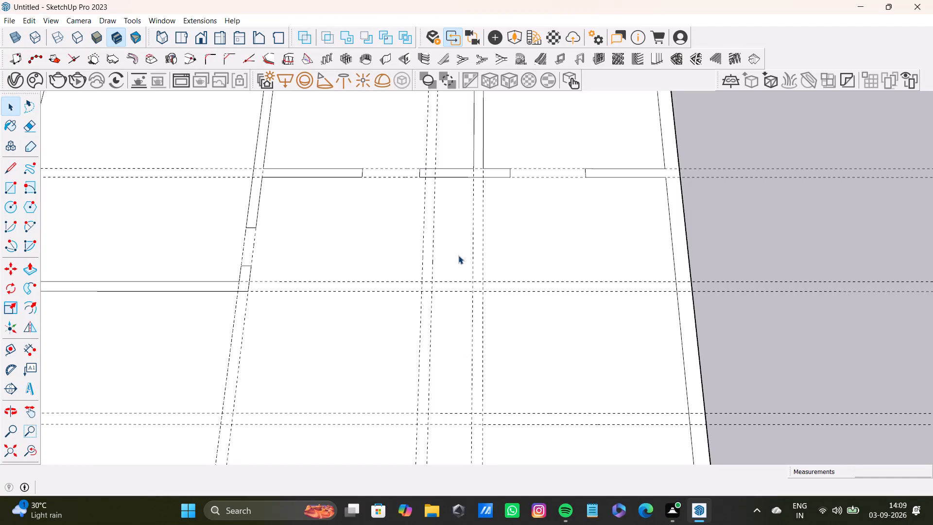
pyautogui.scroll(-5, 454, 272)
pyautogui.keyDown('shift'); pyautogui.middleClick(458, 240); pyautogui.keyUp('shift')
pyautogui.scroll(-4, 487, 323)
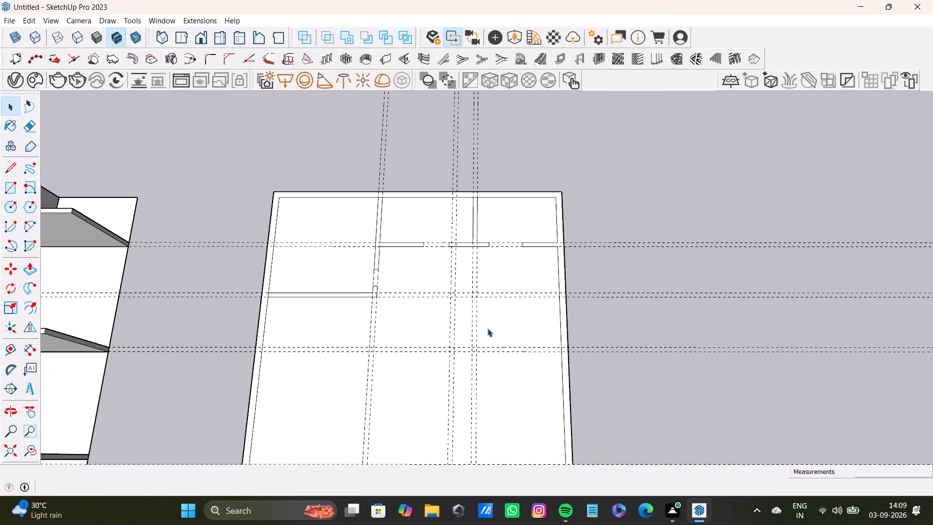
pyautogui.press('t')
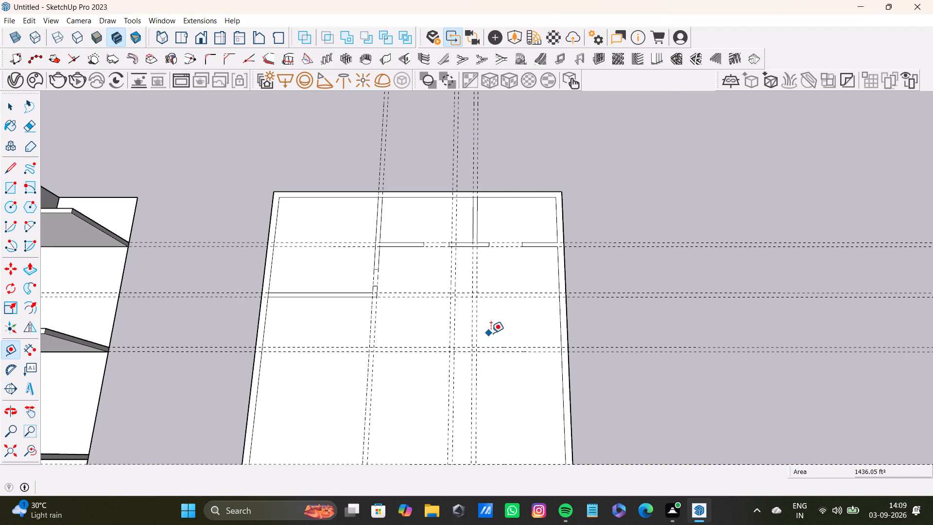
pyautogui.scroll(6, 501, 336)
pyautogui.click(595, 321)
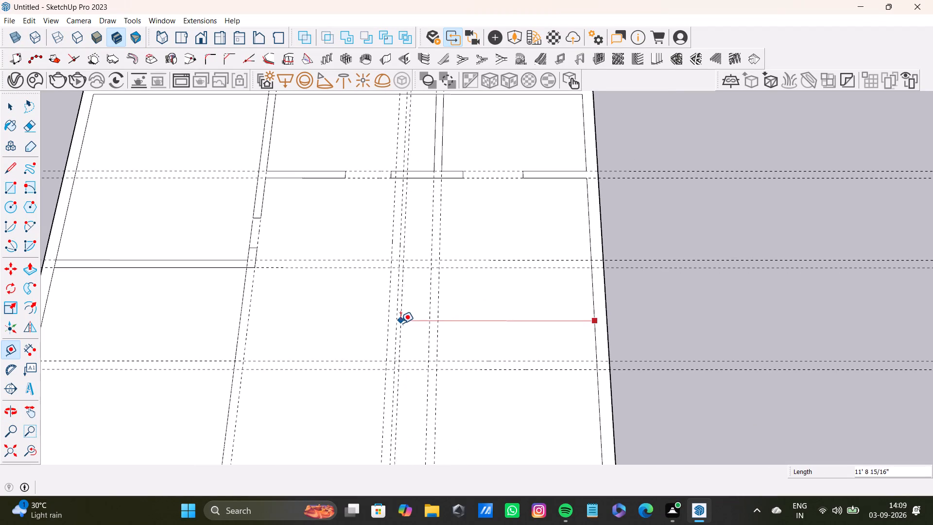
pyautogui.press('space')
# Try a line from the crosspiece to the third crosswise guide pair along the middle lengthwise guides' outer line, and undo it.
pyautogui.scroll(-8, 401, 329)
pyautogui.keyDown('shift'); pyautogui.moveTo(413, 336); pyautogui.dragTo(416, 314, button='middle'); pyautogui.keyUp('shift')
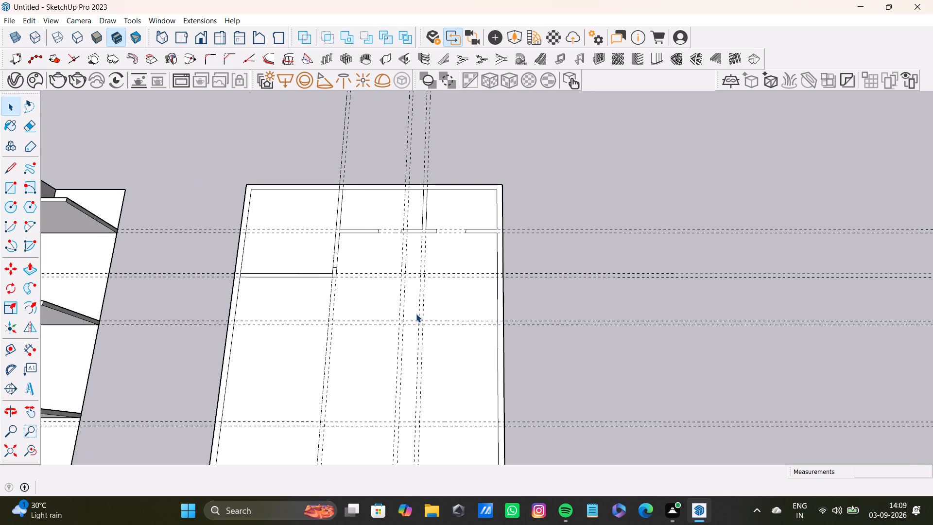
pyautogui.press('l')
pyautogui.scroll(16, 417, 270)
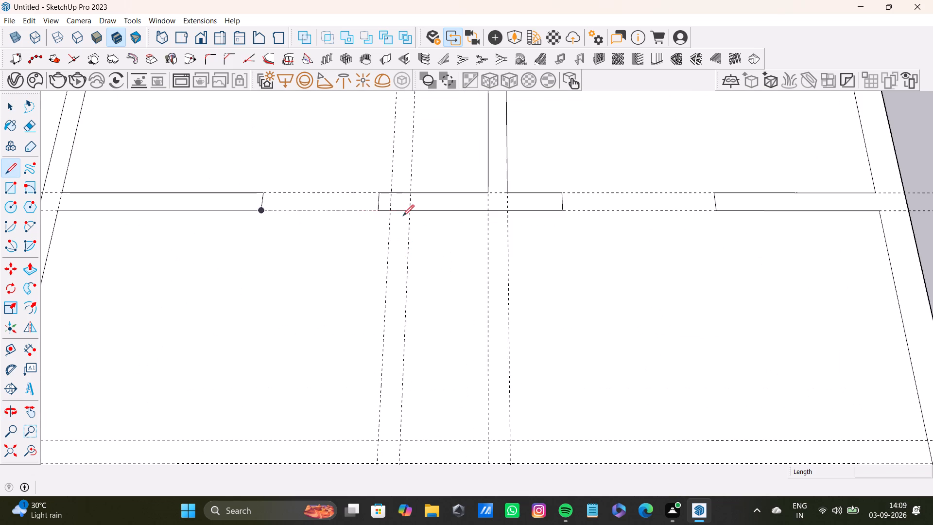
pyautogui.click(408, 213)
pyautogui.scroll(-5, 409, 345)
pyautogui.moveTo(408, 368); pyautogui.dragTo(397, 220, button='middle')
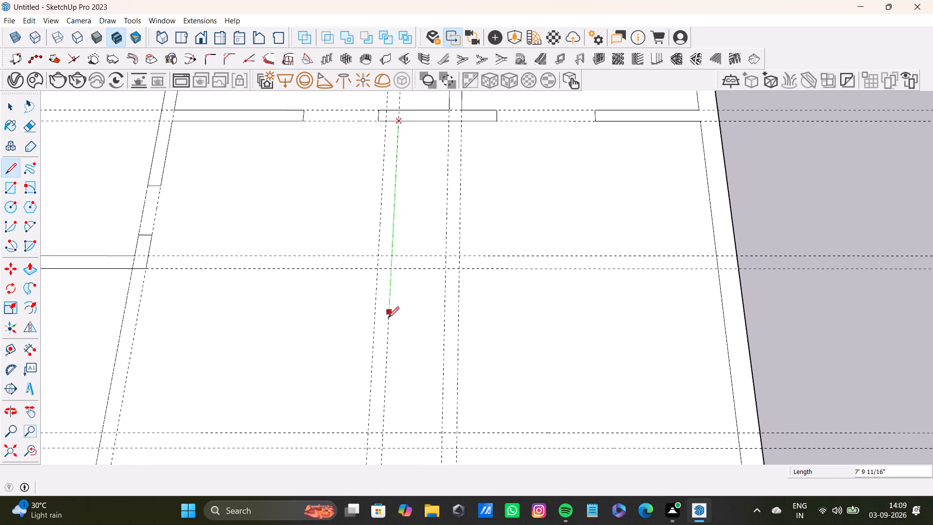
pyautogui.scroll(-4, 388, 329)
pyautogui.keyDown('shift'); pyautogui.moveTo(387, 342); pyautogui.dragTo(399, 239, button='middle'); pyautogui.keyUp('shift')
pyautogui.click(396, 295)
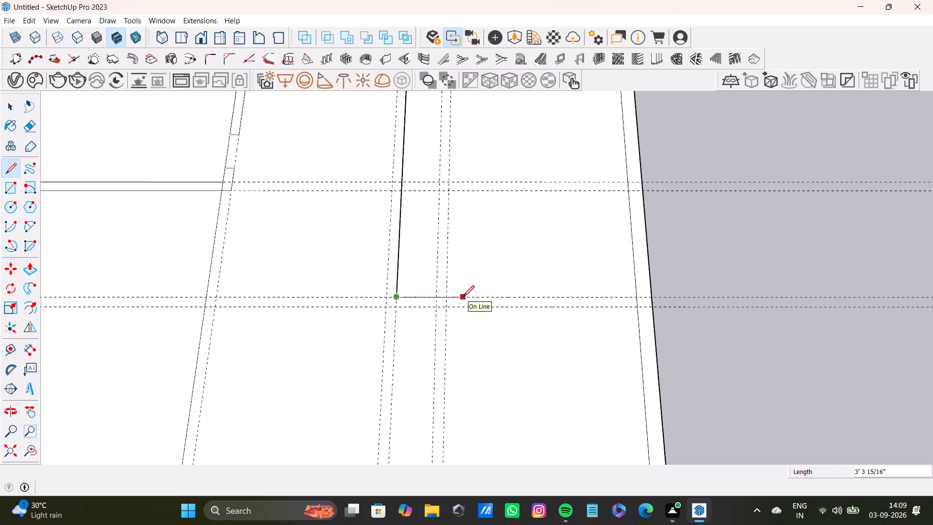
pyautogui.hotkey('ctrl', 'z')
# Outline a 6" lengthwise wall from the crosspiece along the middle lengthwise guides, ending short of the third crosswise guide pair.
pyautogui.scroll(-5, 397, 241)
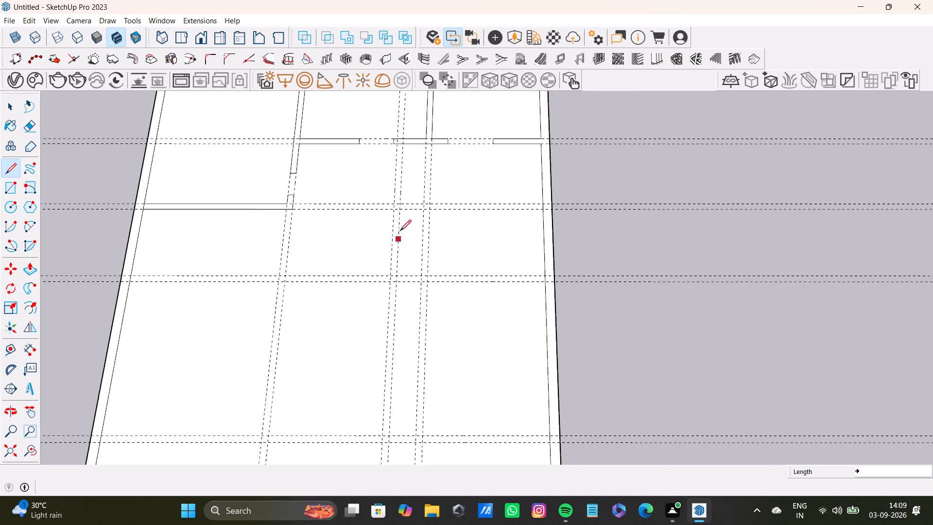
pyautogui.keyDown('shift'); pyautogui.moveTo(406, 214); pyautogui.dragTo(406, 281, button='middle'); pyautogui.keyUp('shift')
pyautogui.scroll(14, 395, 218)
pyautogui.click(407, 181)
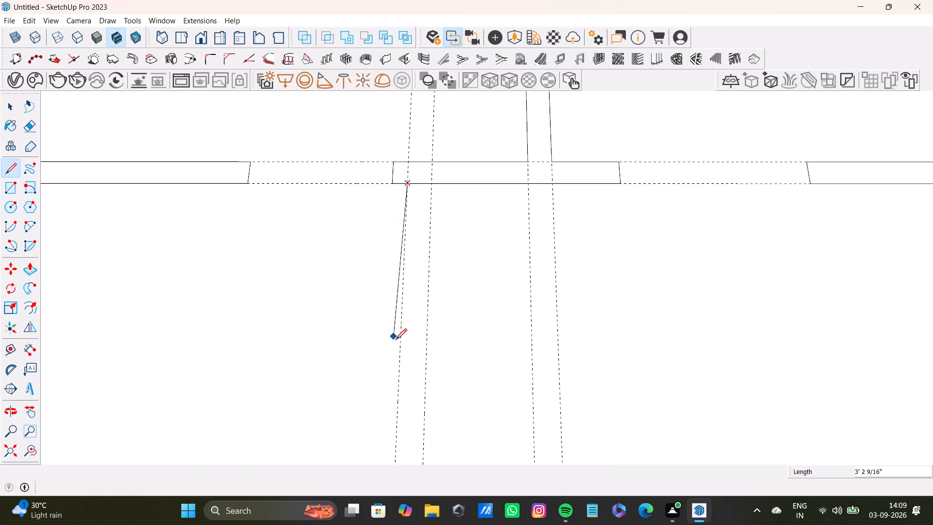
pyautogui.scroll(-4, 396, 357)
pyautogui.keyDown('shift'); pyautogui.moveTo(394, 381); pyautogui.dragTo(406, 206, button='middle'); pyautogui.keyUp('shift')
pyautogui.scroll(-9, 412, 274)
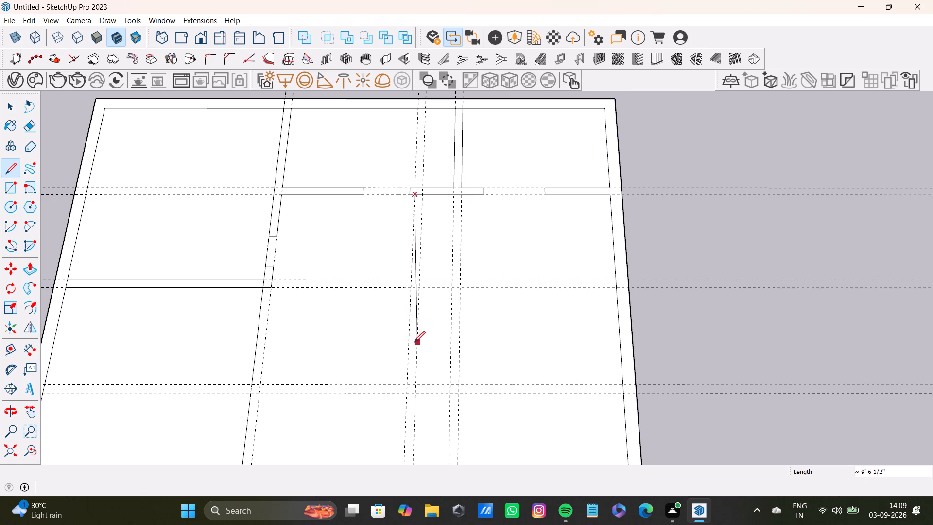
pyautogui.click(412, 347)
pyautogui.click(419, 348)
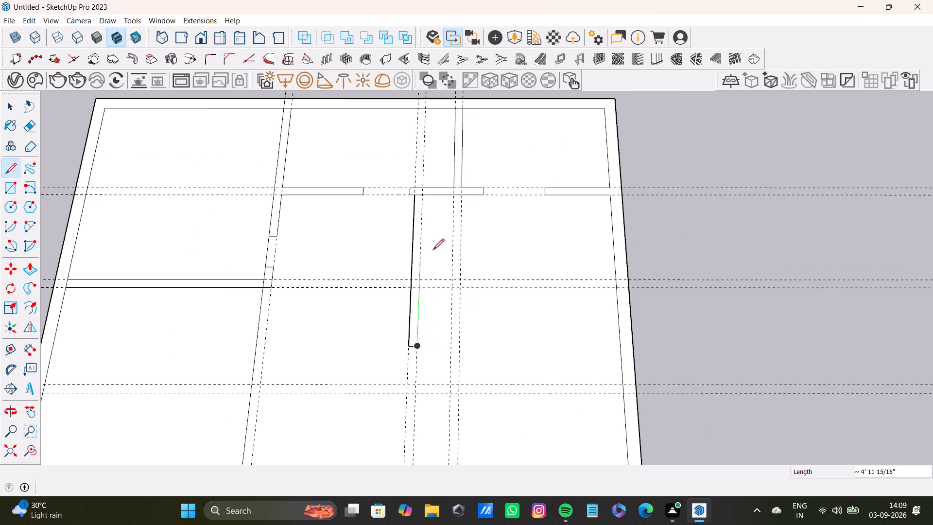
pyautogui.click(423, 193)
# Outline a separate 6" wall piece about 2'3" long across the third crosswise guides, leaving a door opening below the new lengthwise wall.
pyautogui.scroll(-2, 432, 352)
pyautogui.scroll(8, 420, 369)
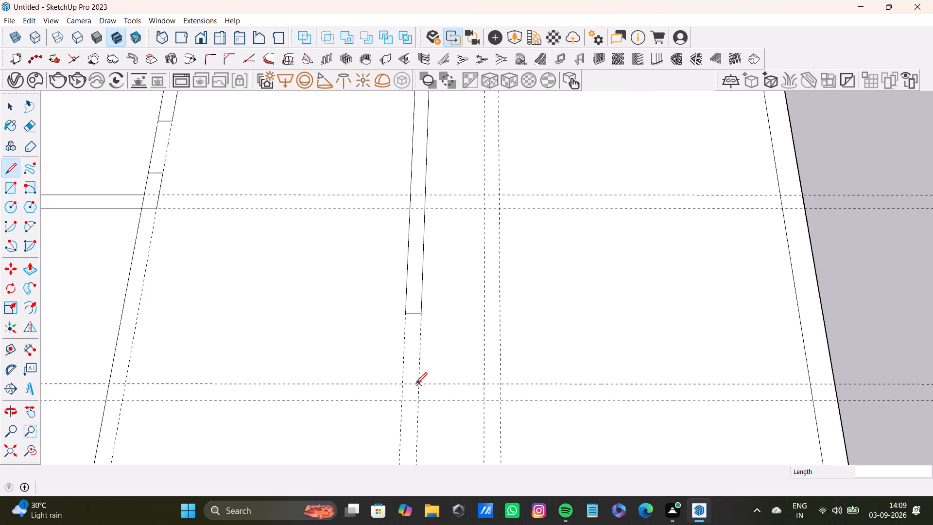
pyautogui.click(403, 367)
pyautogui.click(418, 368)
pyautogui.click(418, 443)
pyautogui.click(403, 438)
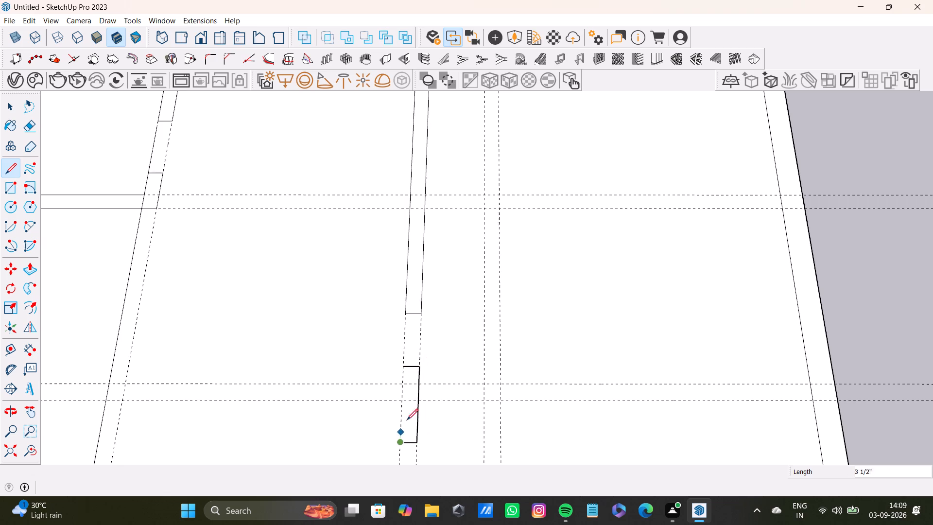
pyautogui.click(401, 370)
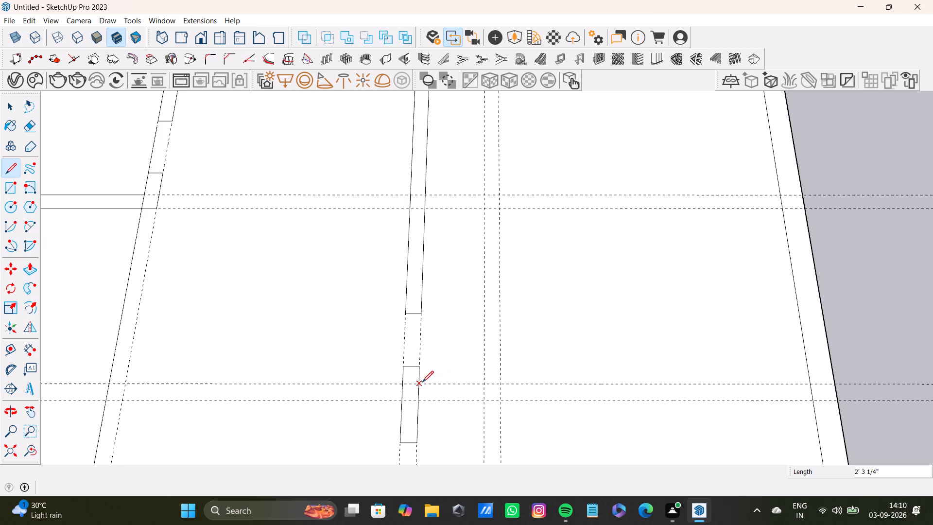
# Outline a 12' long, 6" thick crosswise wall along the third crosswise guides from the short wall piece to the far inner outline.
pyautogui.click(422, 382)
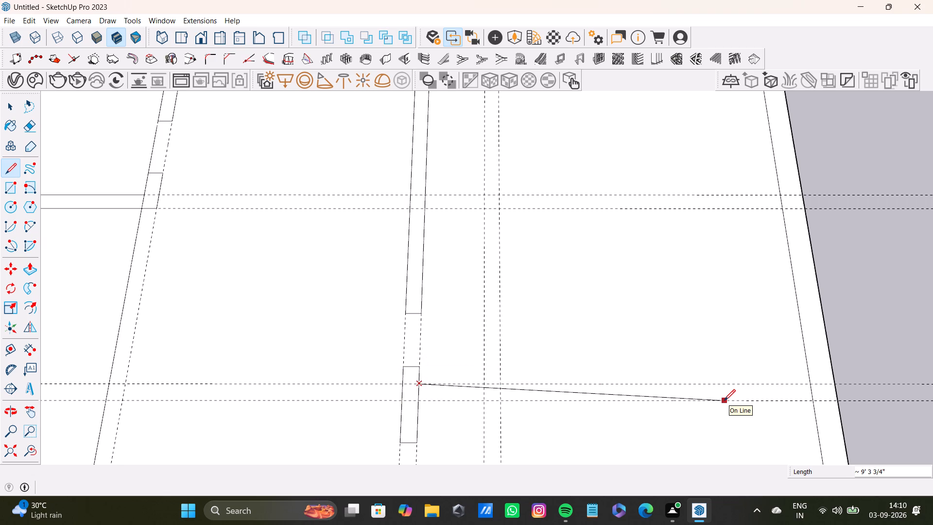
pyautogui.click(809, 384)
pyautogui.click(812, 402)
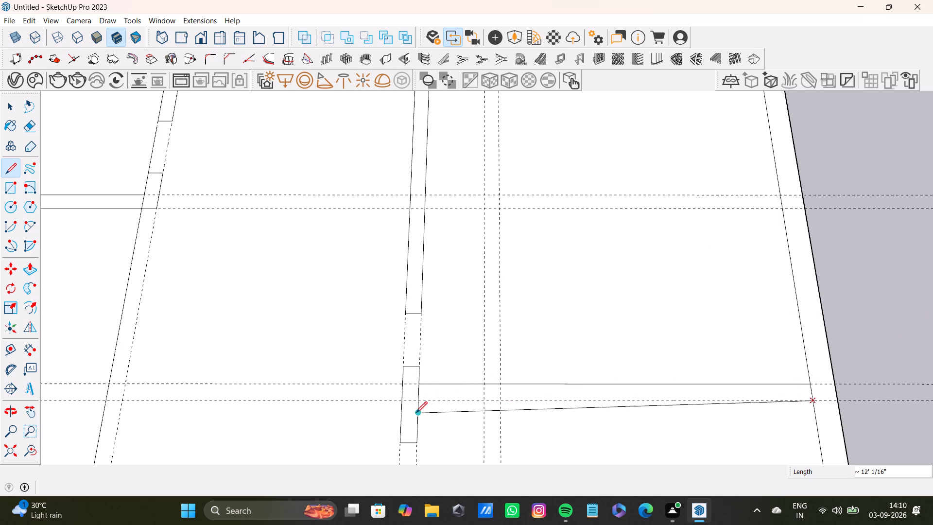
pyautogui.click(418, 405)
pyautogui.press('space')
# Measure the distance from the wall on the third crosswise guides to the fourth crosswise guide pair.
pyautogui.scroll(-10, 428, 393)
pyautogui.keyDown('shift'); pyautogui.moveTo(428, 393); pyautogui.dragTo(457, 270, button='middle'); pyautogui.keyUp('shift')
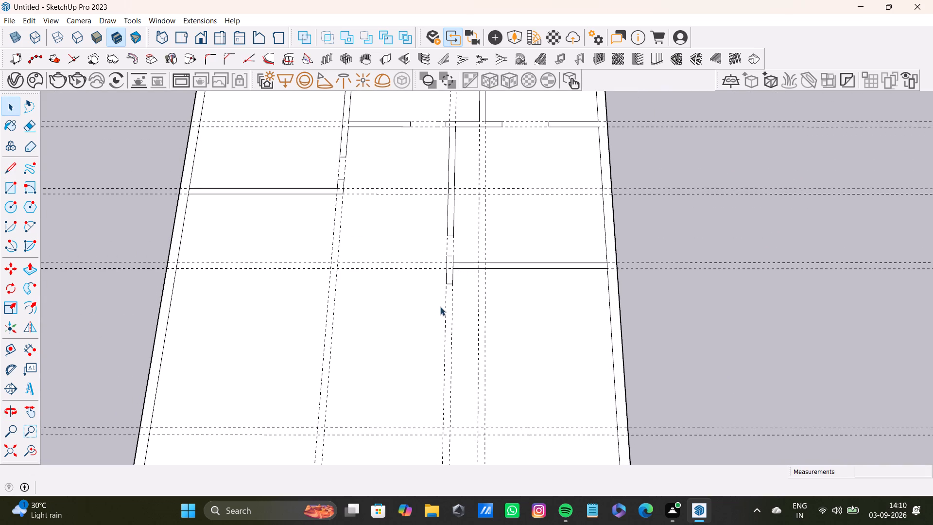
pyautogui.scroll(-4, 446, 391)
pyautogui.keyDown('shift'); pyautogui.moveTo(446, 391); pyautogui.dragTo(451, 306, button='middle'); pyautogui.keyUp('shift')
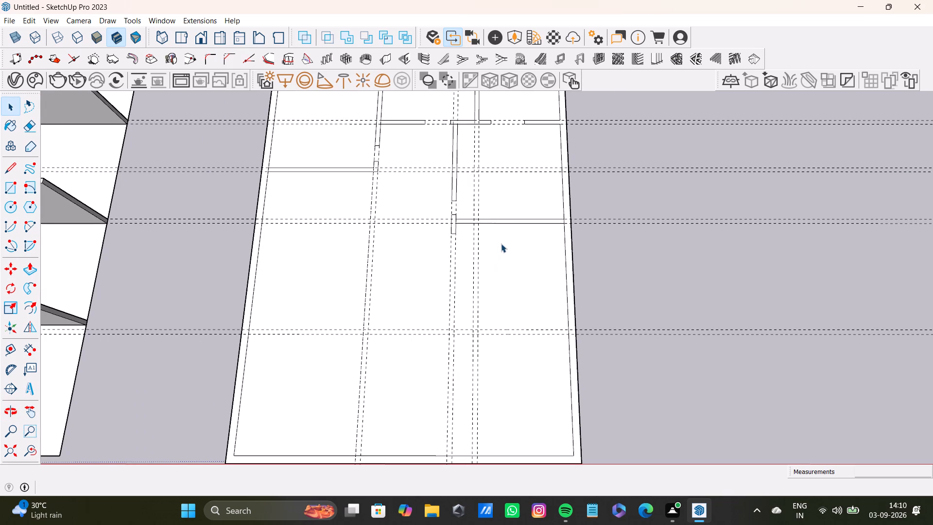
pyautogui.press('t')
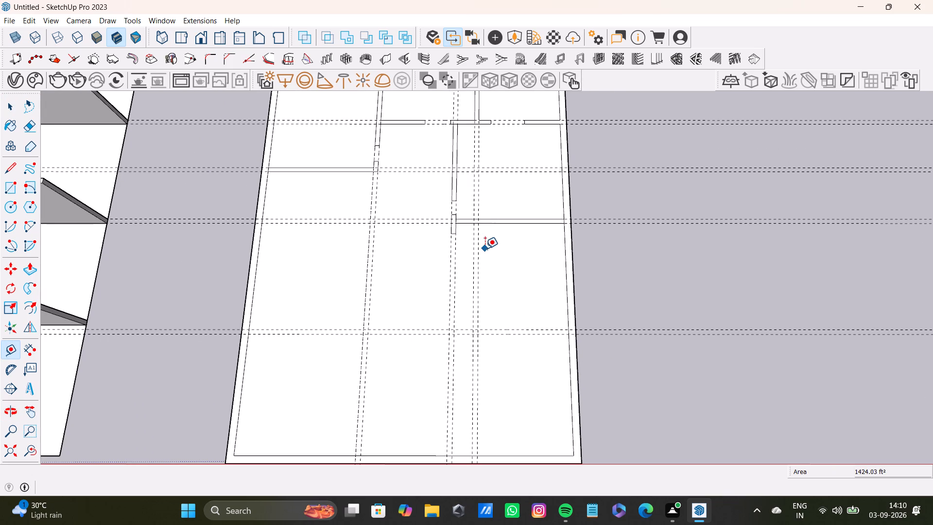
pyautogui.scroll(4, 491, 246)
pyautogui.click(512, 212)
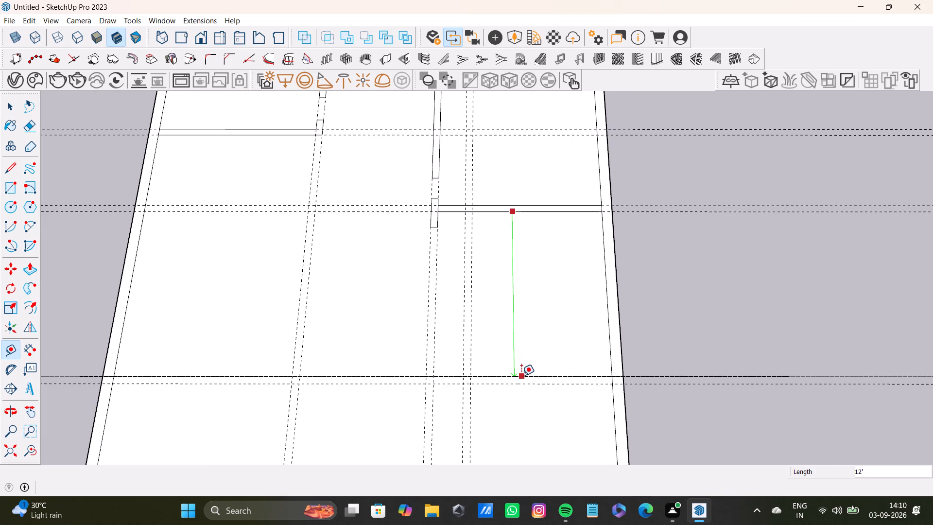
pyautogui.press('space')
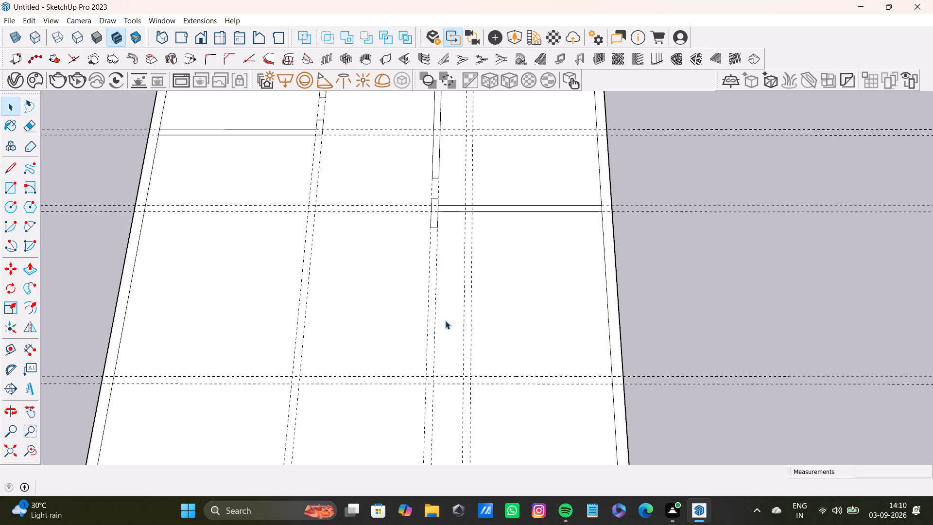
# Draw the end and inner line of the next middle lengthwise wall, leaving a door opening, and a 6" crosswise wall along the fourth crosswise guides.
pyautogui.press('l')
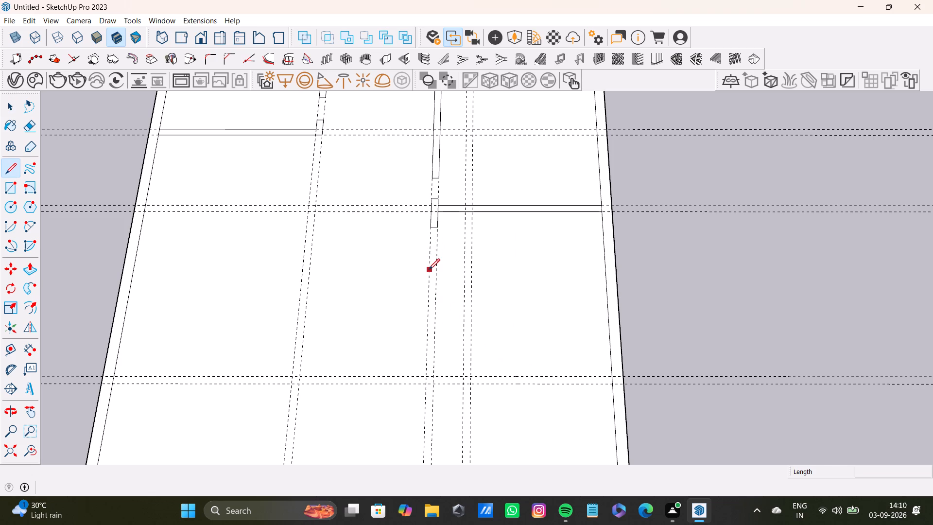
pyautogui.click(429, 272)
pyautogui.click(435, 278)
pyautogui.click(432, 377)
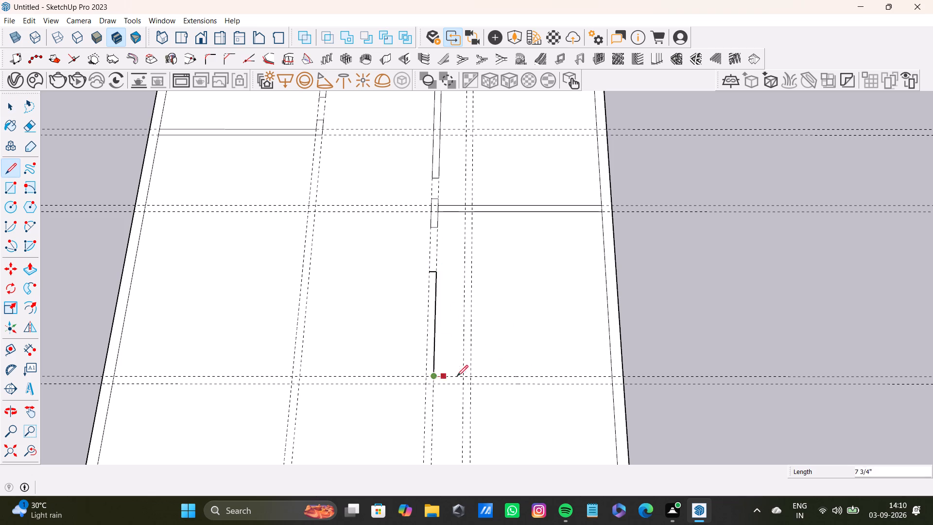
pyautogui.click(610, 375)
pyautogui.click(611, 384)
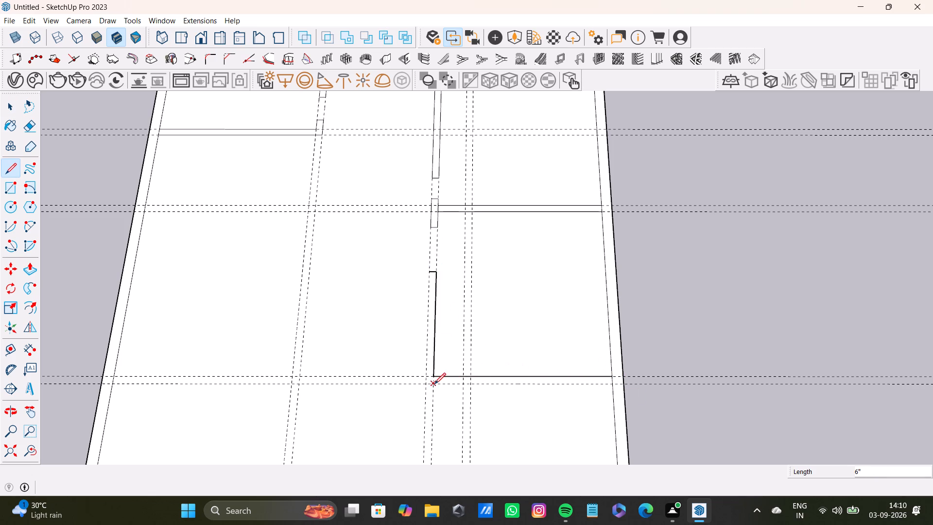
pyautogui.moveTo(433, 385); pyautogui.dragTo(438, 385)
pyautogui.click(610, 386)
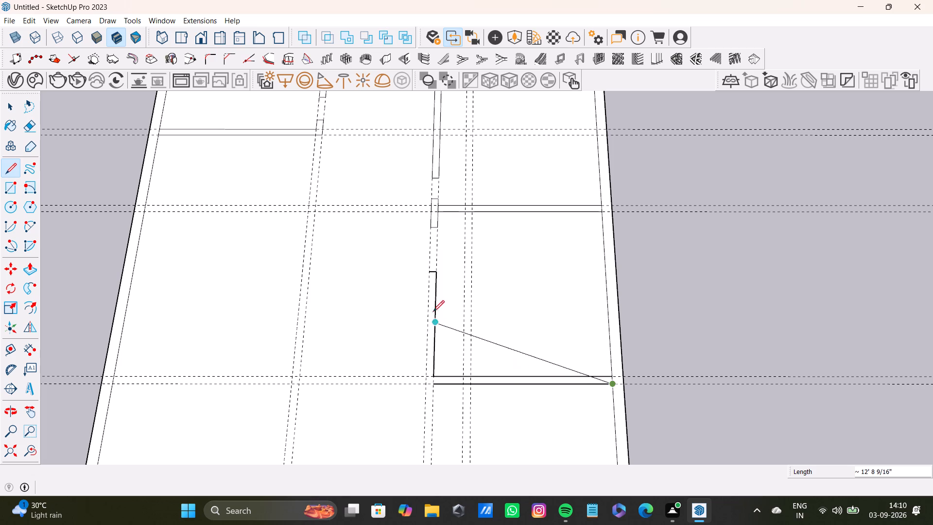
pyautogui.press('space')
# Draw the outer line of the new middle lengthwise wall to the fourth crosswise guides and close its 6" corner with the crosswise wall.
pyautogui.press('l')
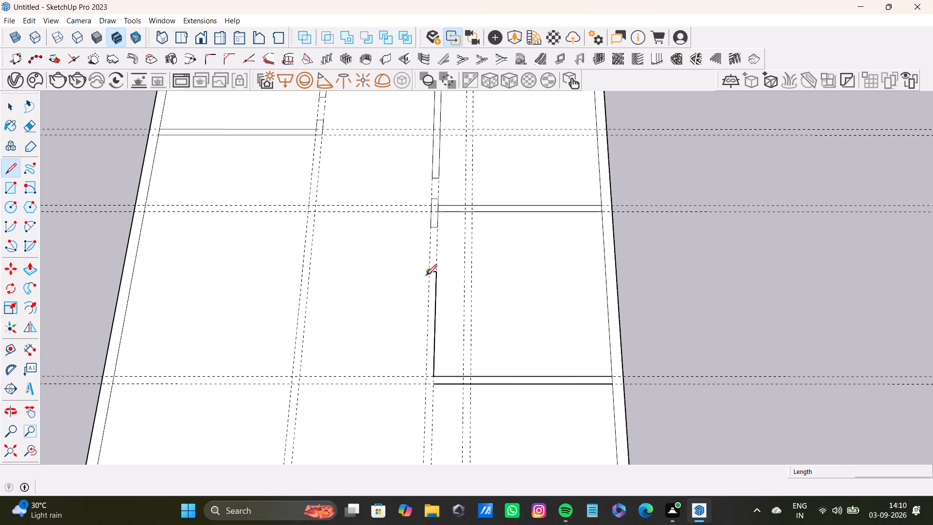
pyautogui.click(426, 275)
pyautogui.click(426, 385)
pyautogui.click(434, 385)
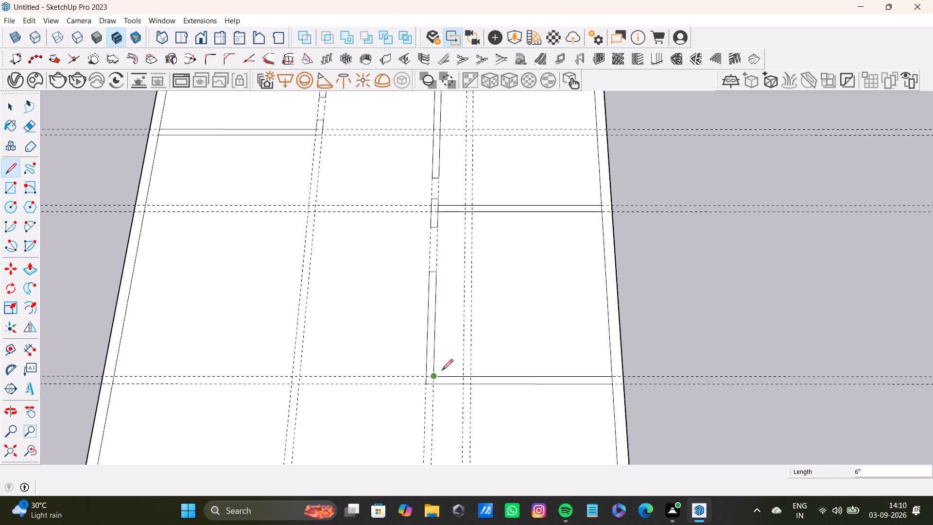
pyautogui.press('space')
# Delete the short line separating the crosspiece from the upper middle lengthwise wall.
pyautogui.scroll(-8, 449, 247)
pyautogui.keyDown('shift'); pyautogui.moveTo(452, 245); pyautogui.dragTo(471, 322, button='middle'); pyautogui.keyUp('shift')
pyautogui.scroll(3, 466, 264)
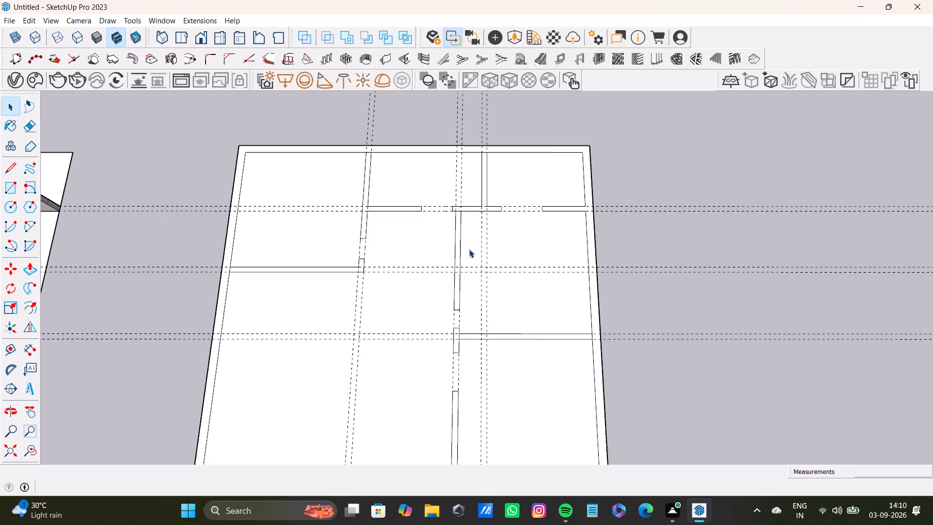
pyautogui.scroll(11, 469, 249)
pyautogui.scroll(-1, 456, 208)
pyautogui.scroll(8, 447, 199)
pyautogui.click(456, 174)
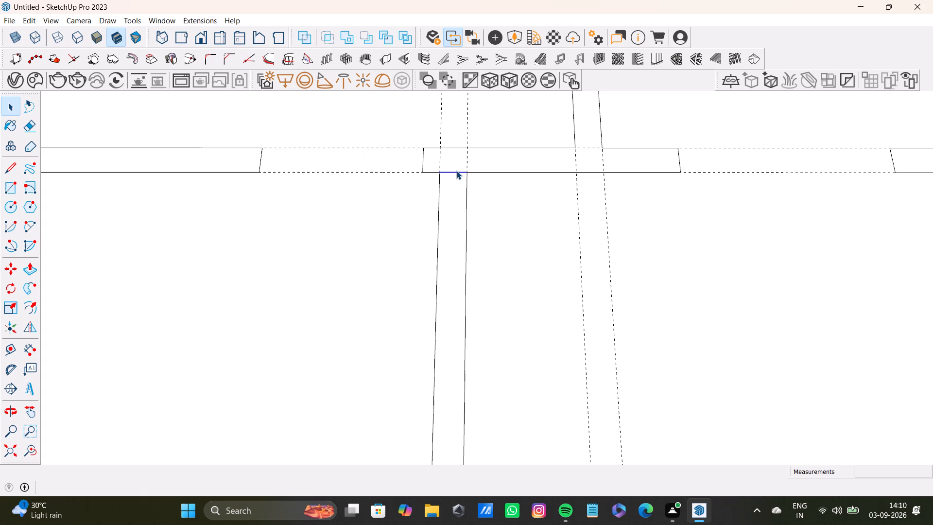
pyautogui.press('Delete')
# Delete the short line separating the short wall piece from the crosswise wall on the third crosswise guides.
pyautogui.scroll(-4, 442, 237)
pyautogui.scroll(-3, 457, 201)
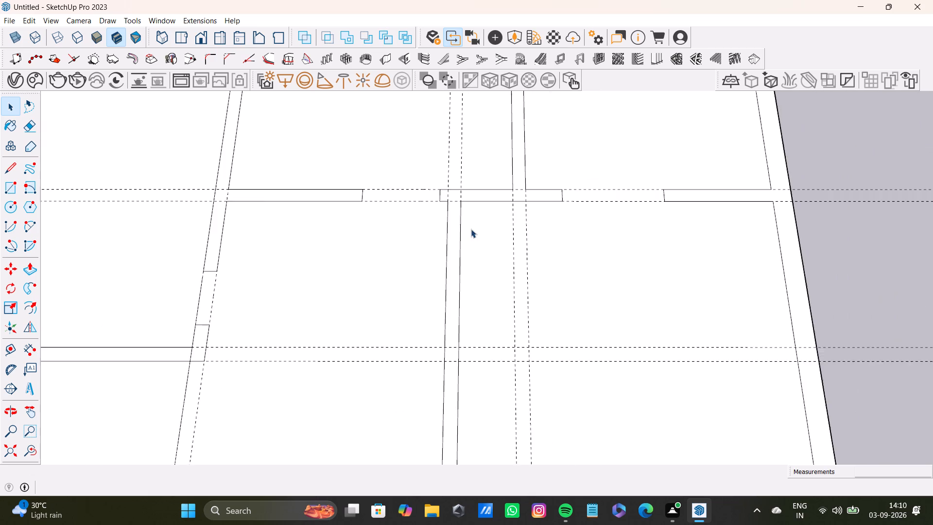
pyautogui.scroll(-9, 471, 229)
pyautogui.keyDown('shift'); pyautogui.moveTo(526, 281); pyautogui.dragTo(519, 235, button='middle'); pyautogui.keyUp('shift')
pyautogui.scroll(8, 478, 279)
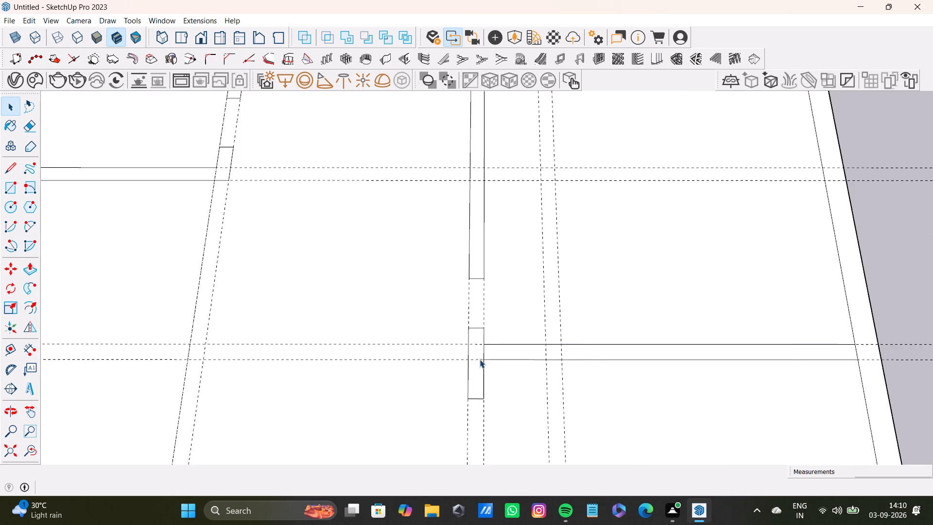
pyautogui.scroll(3, 480, 359)
pyautogui.click(483, 354)
pyautogui.click(484, 354)
pyautogui.click(485, 354)
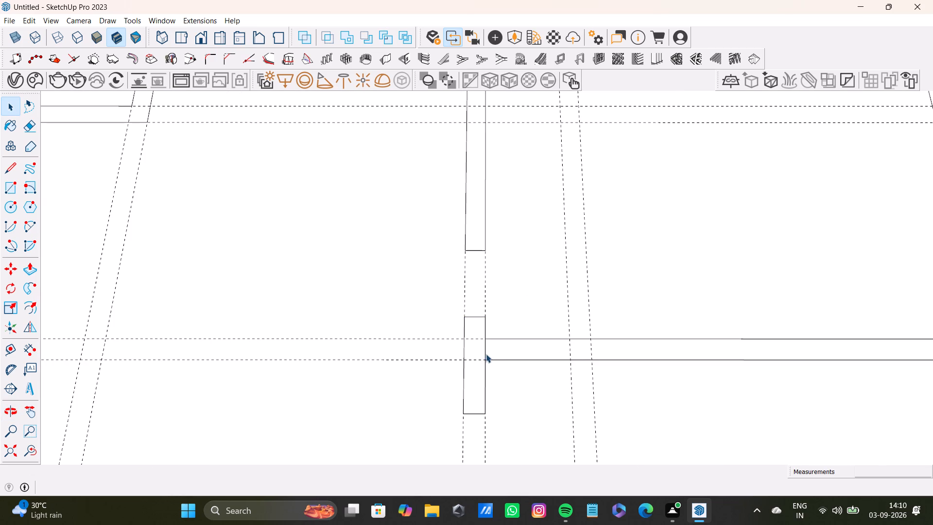
pyautogui.press('Delete')
# Examine the second plan's wall outlines, junctions and door openings against the room guides and the house beside it.
pyautogui.scroll(-12, 471, 362)
pyautogui.moveTo(498, 403); pyautogui.dragTo(485, 279, button='middle')
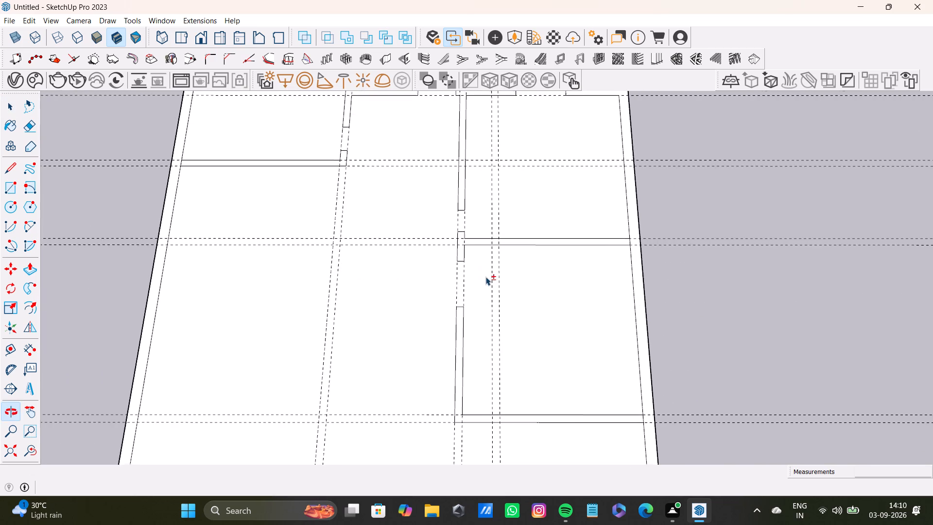
pyautogui.scroll(4, 472, 395)
pyautogui.scroll(-10, 471, 405)
pyautogui.keyDown('shift'); pyautogui.moveTo(452, 361); pyautogui.dragTo(527, 342, button='middle'); pyautogui.keyUp('shift')
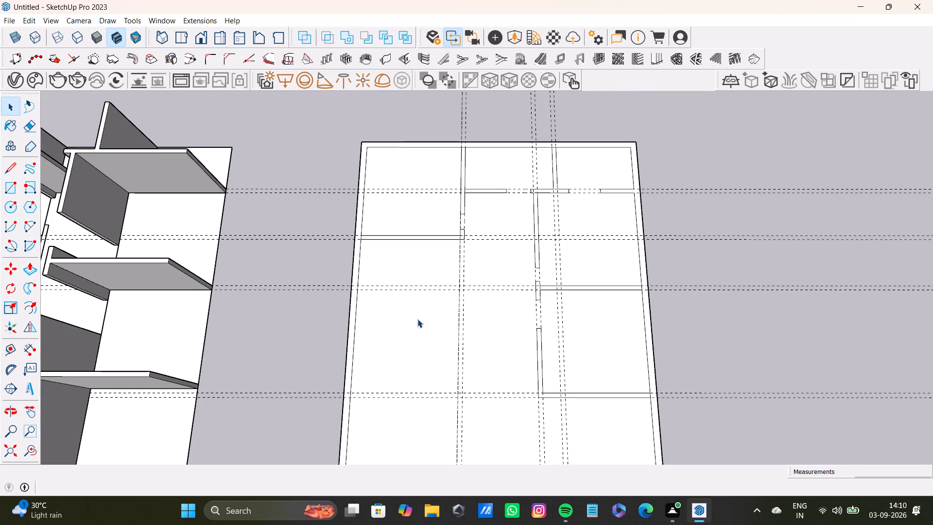
pyautogui.scroll(8, 452, 229)
pyautogui.scroll(-8, 460, 227)
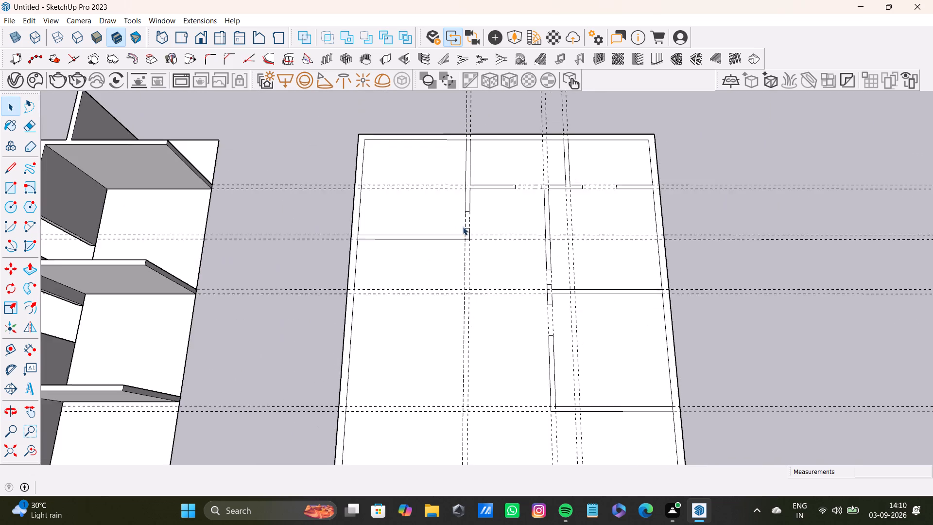
pyautogui.keyDown('shift'); pyautogui.scroll(1, 492, 202); pyautogui.keyUp('shift')
pyautogui.keyDown('shift'); pyautogui.moveTo(492, 202); pyautogui.dragTo(449, 297, button='middle'); pyautogui.keyUp('shift')
pyautogui.scroll(14, 501, 277)
pyautogui.scroll(-7, 519, 300)
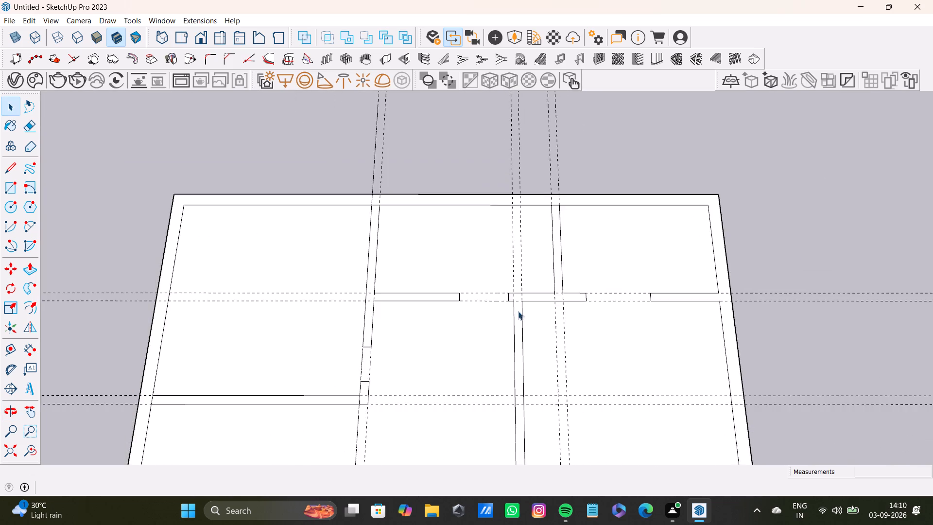
pyautogui.scroll(-5, 518, 311)
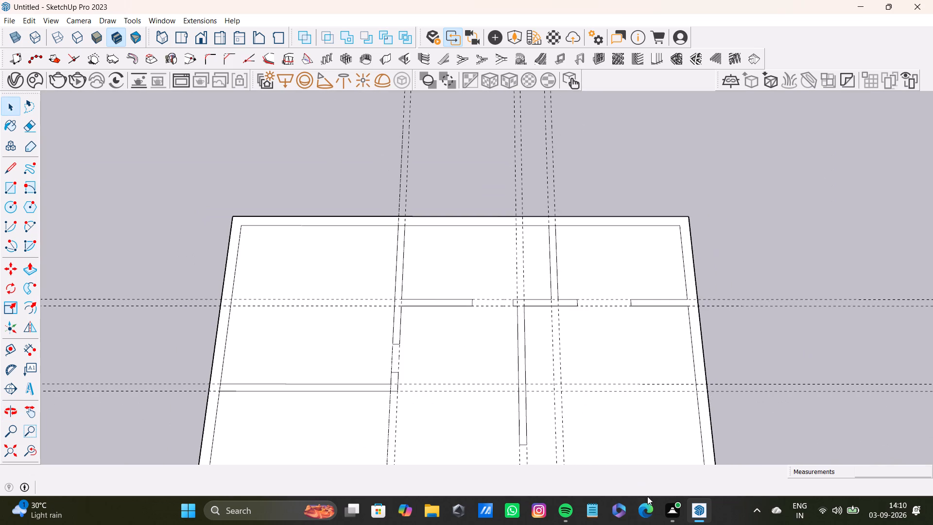
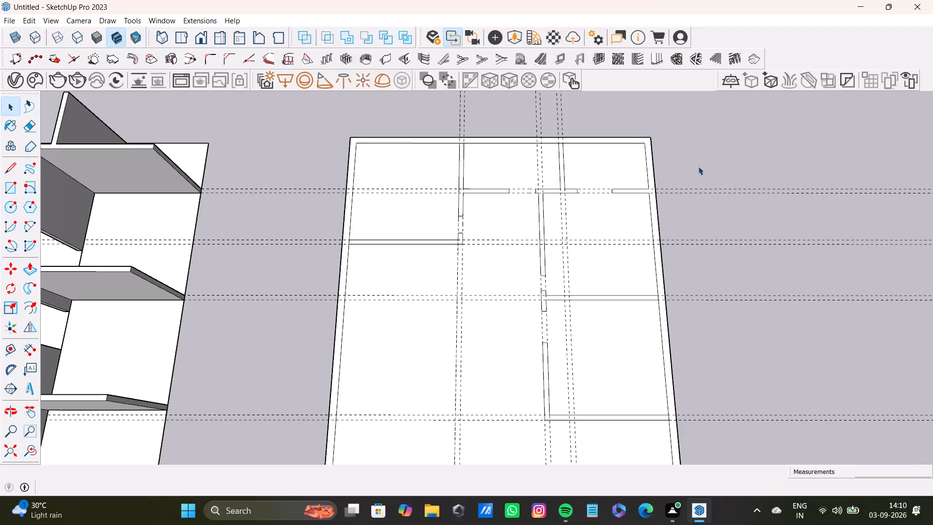
# Delete both guides of the third crosswise pair running across the second plan.
pyautogui.tripleClick(698, 166)
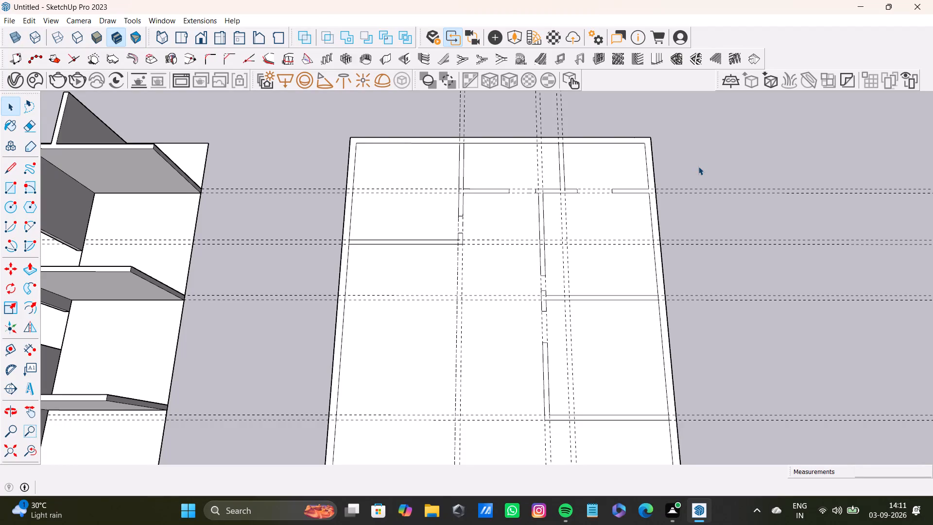
pyautogui.click(698, 166)
pyautogui.scroll(-5, 465, 301)
pyautogui.moveTo(509, 316); pyautogui.dragTo(501, 217, button='middle')
pyautogui.middleClick(501, 217)
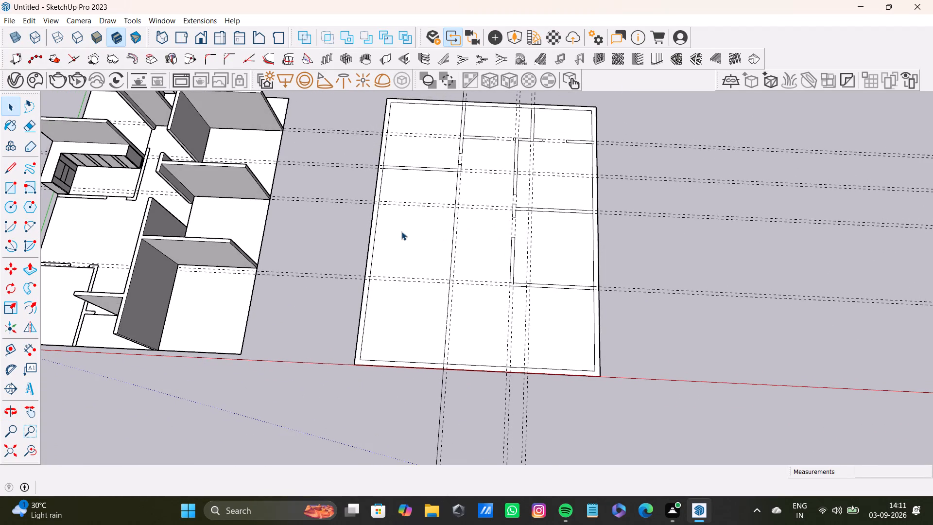
pyautogui.scroll(-3, 400, 233)
pyautogui.keyDown('shift'); pyautogui.moveTo(402, 231); pyautogui.dragTo(422, 267, button='middle'); pyautogui.keyUp('shift')
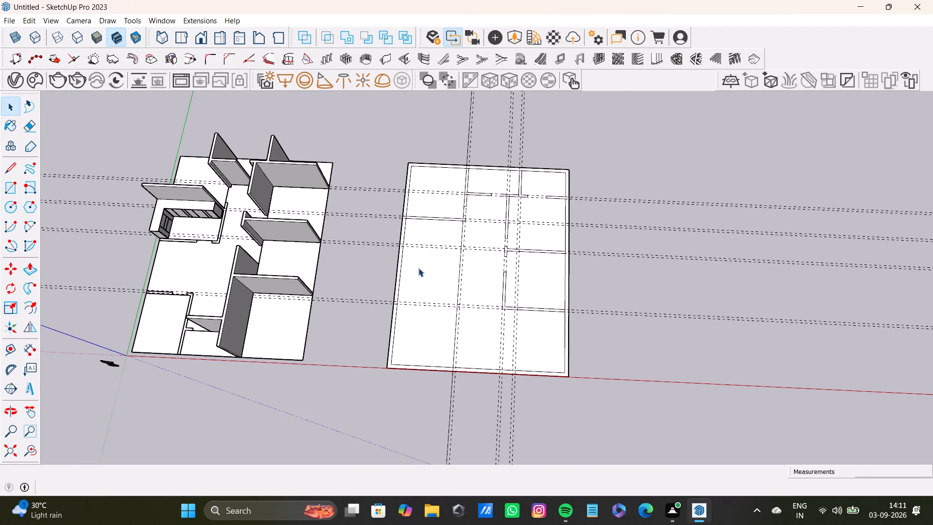
pyautogui.scroll(7, 442, 229)
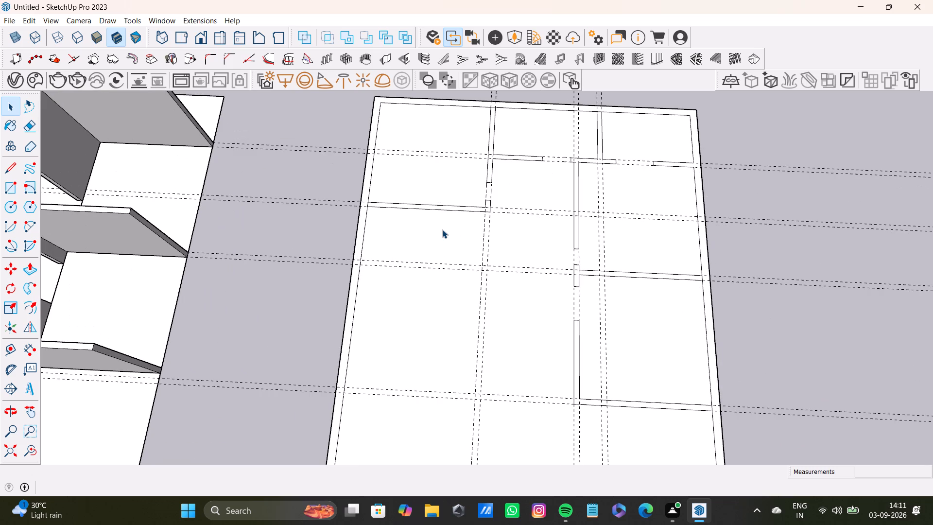
pyautogui.scroll(3, 458, 260)
pyautogui.click(472, 267)
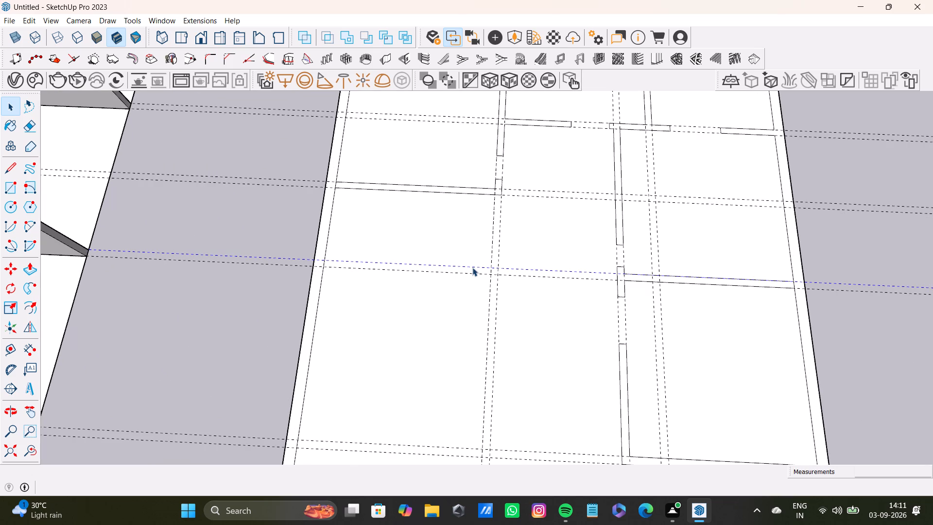
pyautogui.press('Delete')
pyautogui.click(475, 271)
pyautogui.click(475, 273)
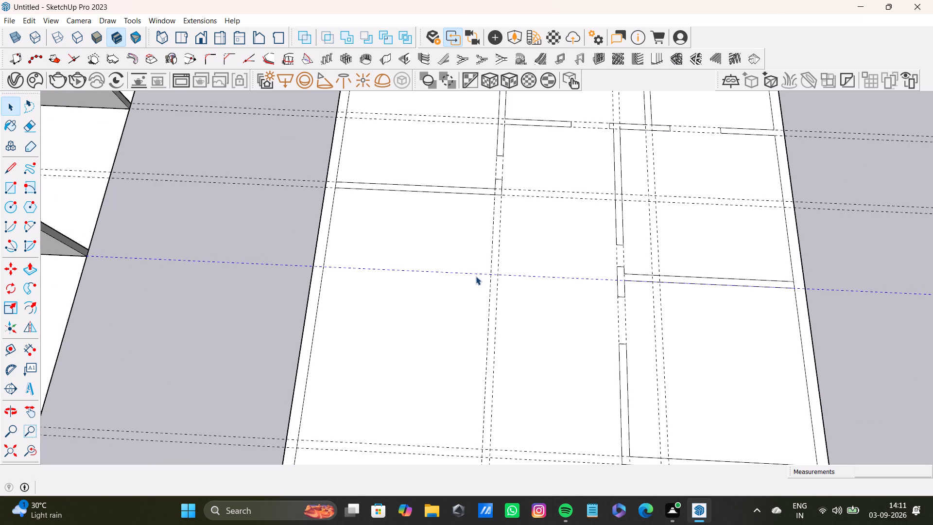
pyautogui.press('Delete')
# Delete both guides of the fourth crosswise pair across the second plan.
pyautogui.scroll(-9, 462, 321)
pyautogui.moveTo(458, 333); pyautogui.dragTo(453, 262, button='middle')
pyautogui.scroll(8, 432, 285)
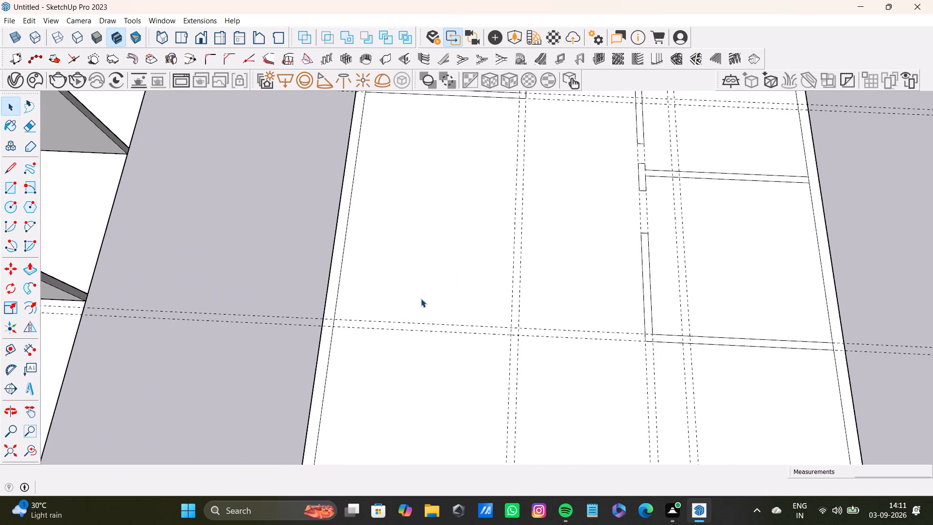
pyautogui.click(449, 324)
pyautogui.press('Delete')
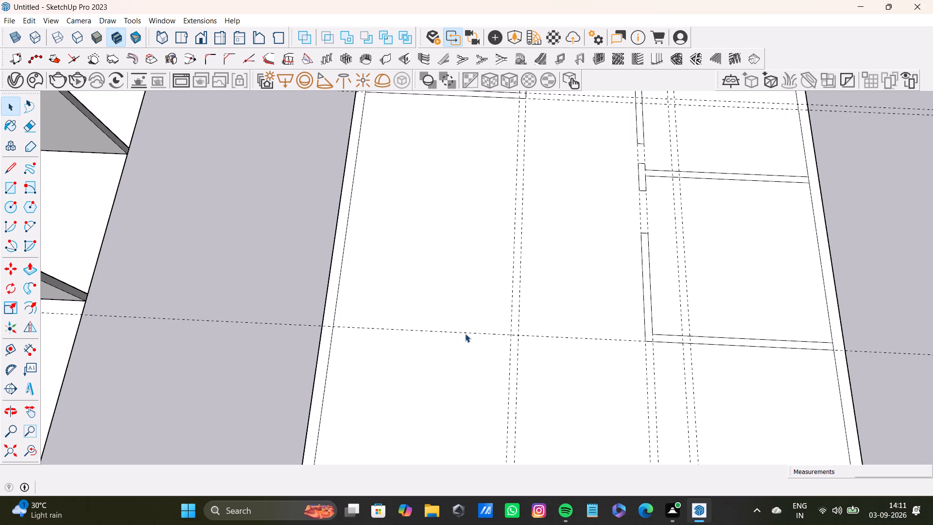
pyautogui.click(466, 333)
pyautogui.press('Delete')
# Place a crosswise guide 7' from the house-side crosswise wall's near line, toward the red axis, and a second guide 6" beyond it.
pyautogui.scroll(-9, 466, 334)
pyautogui.scroll(5, 461, 230)
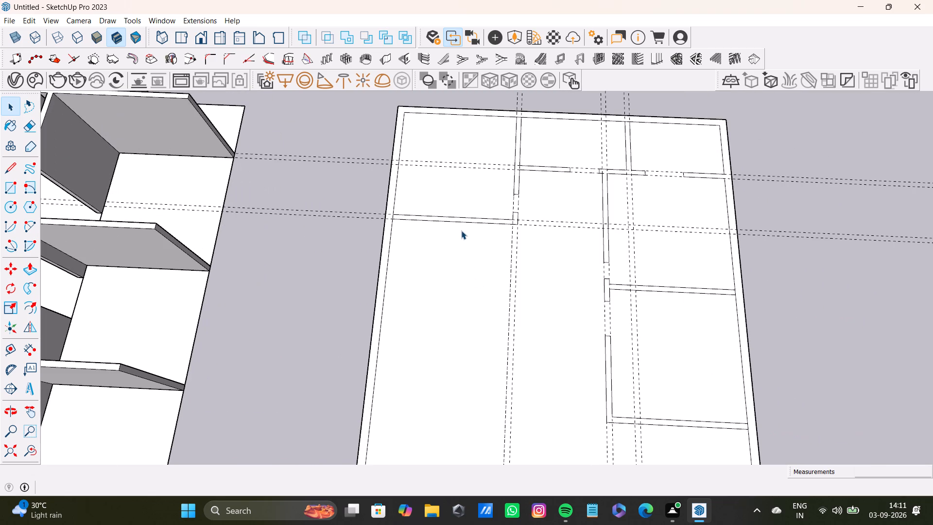
pyautogui.press('t')
pyautogui.scroll(5, 461, 230)
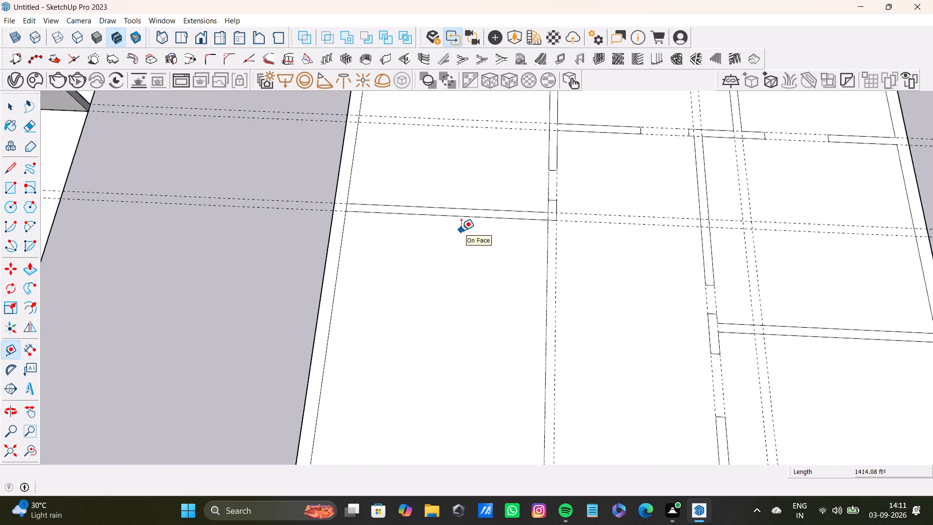
pyautogui.click(444, 215)
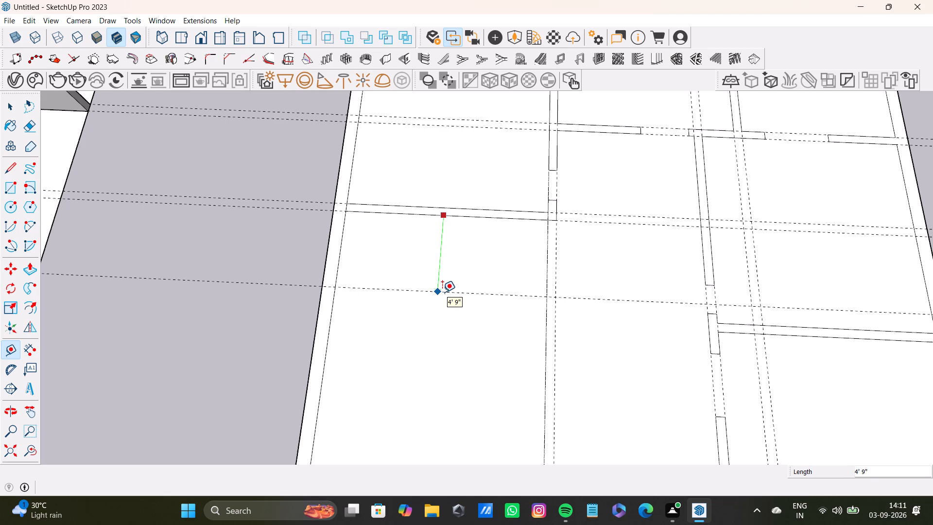
pyautogui.write("7'")
pyautogui.press('Return')
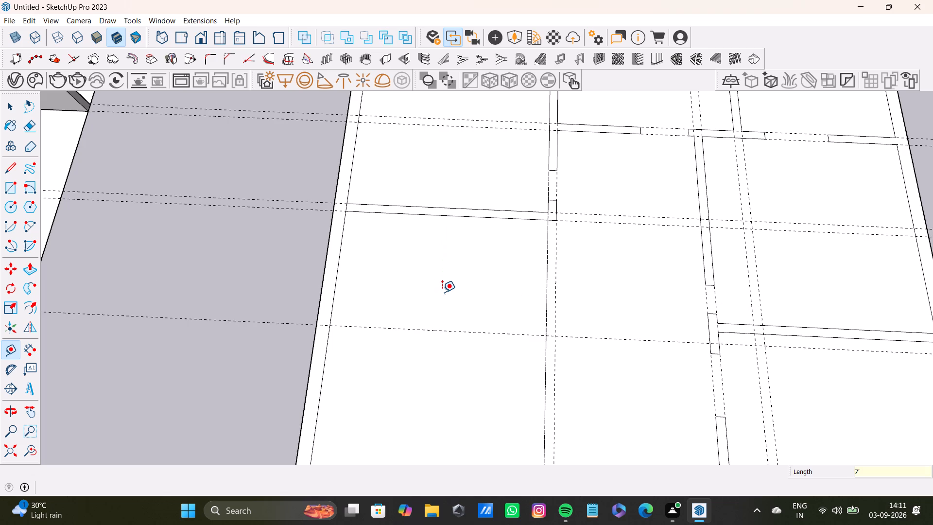
pyautogui.click(422, 332)
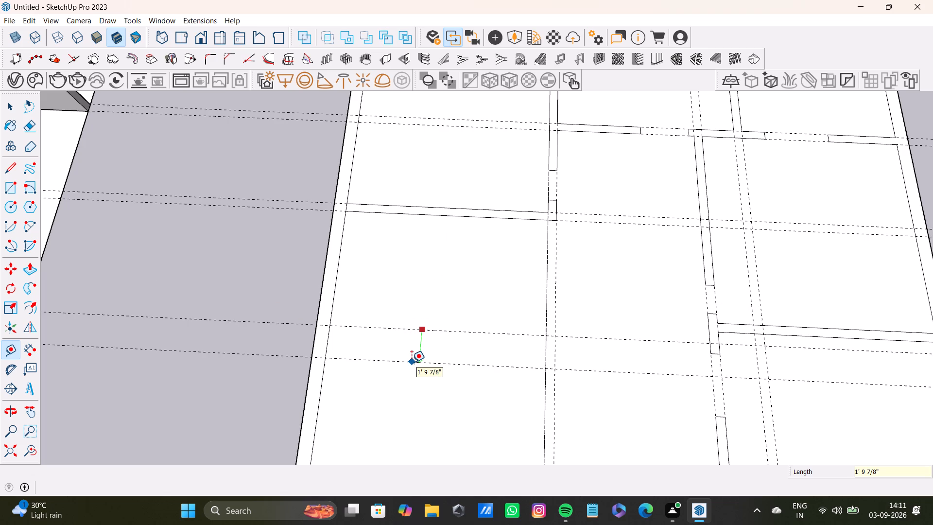
pyautogui.write('6"')
pyautogui.press('Return')
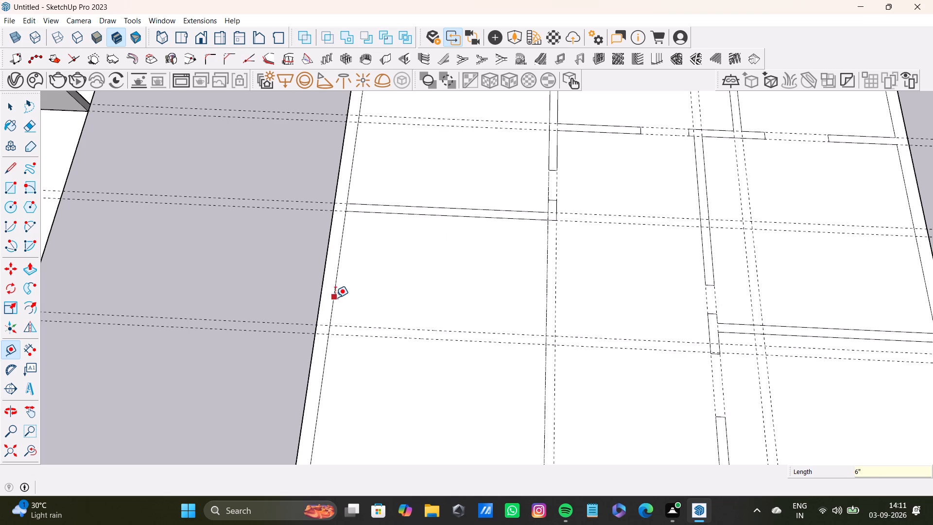
# Measure from the inner line of the house-side outer wall across to the far guide of the first lengthwise pair.
pyautogui.click(335, 298)
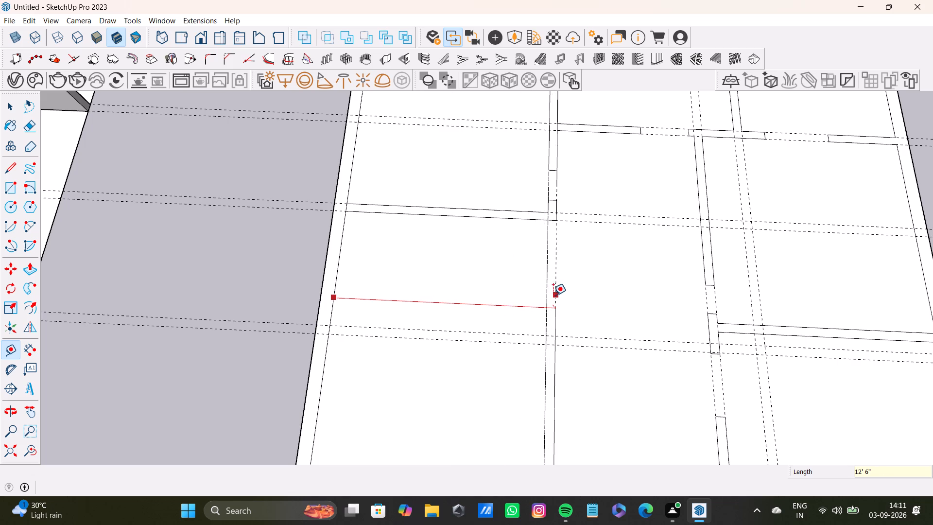
pyautogui.click(554, 295)
pyautogui.press('space')
# Place a crosswise guide 12' inward from the inner line of the outer wall along the red axis.
pyautogui.scroll(-8, 523, 305)
pyautogui.moveTo(517, 330); pyautogui.dragTo(504, 262, button='middle')
pyautogui.scroll(-5, 486, 297)
pyautogui.keyDown('shift'); pyautogui.moveTo(488, 319); pyautogui.dragTo(488, 245, button='middle'); pyautogui.keyUp('shift')
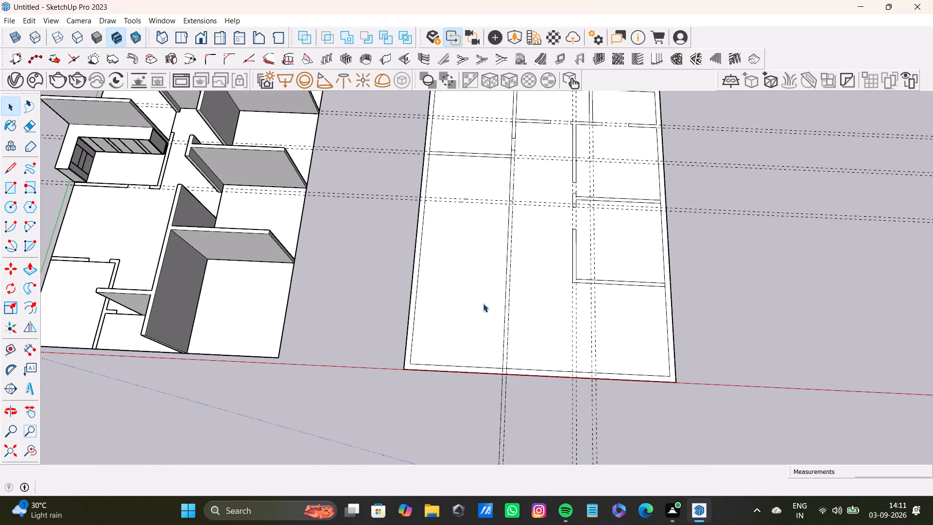
pyautogui.scroll(-3, 438, 340)
pyautogui.keyDown('shift'); pyautogui.moveTo(449, 320); pyautogui.dragTo(446, 350, button='middle'); pyautogui.keyUp('shift')
pyautogui.scroll(4, 435, 377)
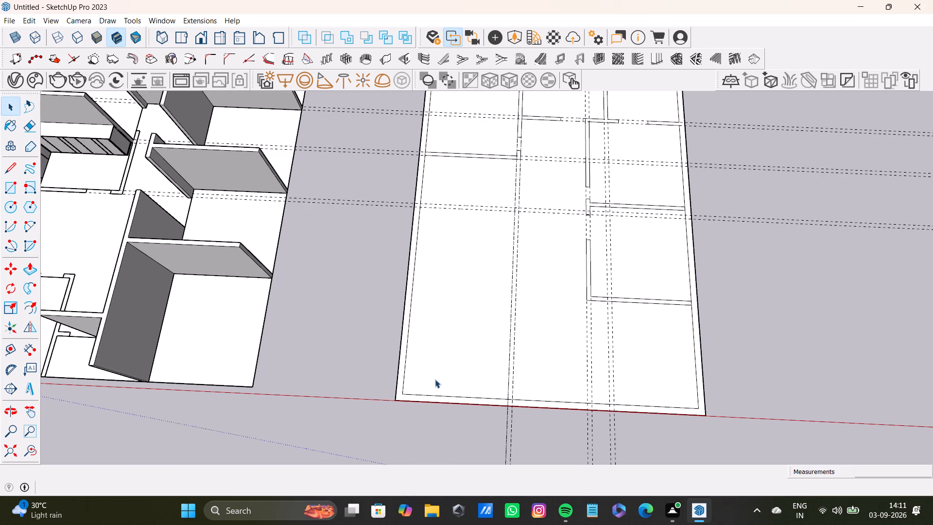
pyautogui.press('t')
pyautogui.scroll(3, 439, 401)
pyautogui.click(454, 394)
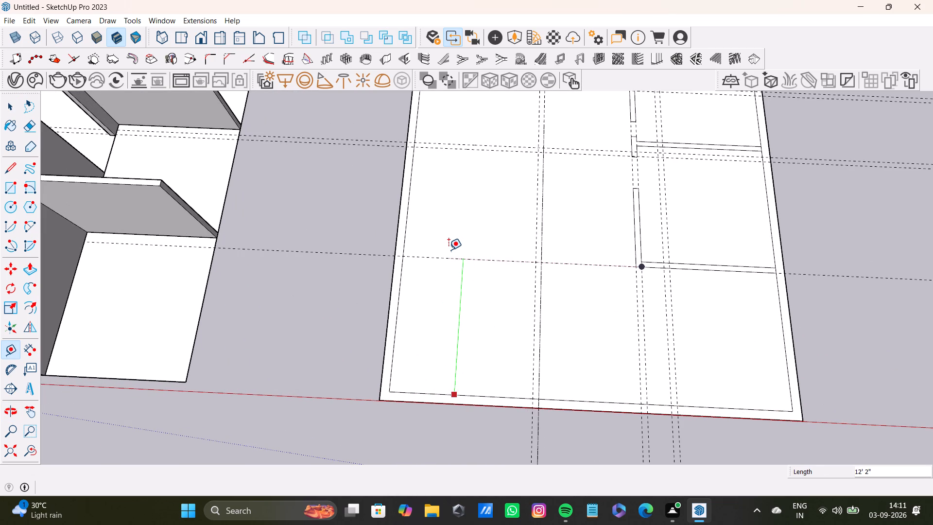
pyautogui.write("12'")
pyautogui.press('Return')
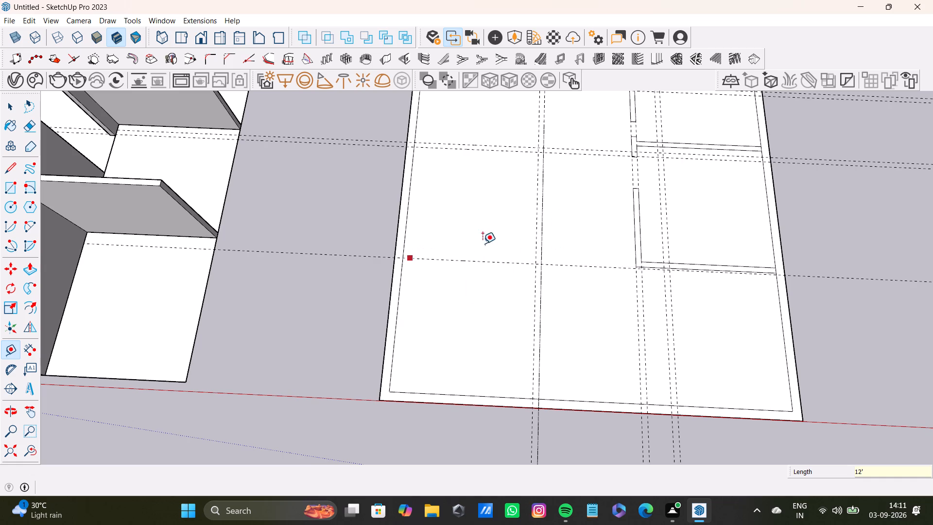
# Add a parallel guide 6" beyond the 12' crosswise guide, on the side away from the red axis wall.
pyautogui.scroll(3, 480, 261)
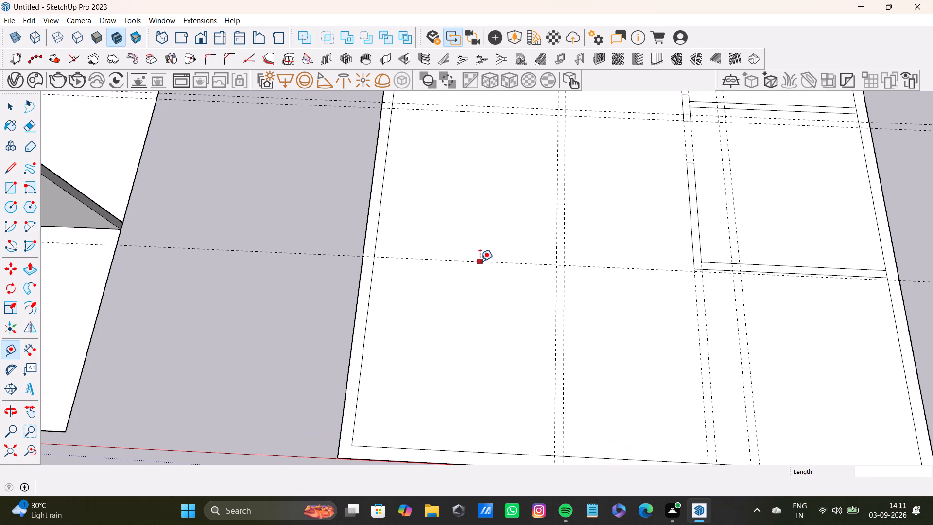
pyautogui.scroll(-7, 487, 255)
pyautogui.keyDown('shift'); pyautogui.moveTo(486, 251); pyautogui.dragTo(434, 290, button='middle'); pyautogui.keyUp('shift')
pyautogui.scroll(7, 451, 294)
pyautogui.scroll(-1, 452, 291)
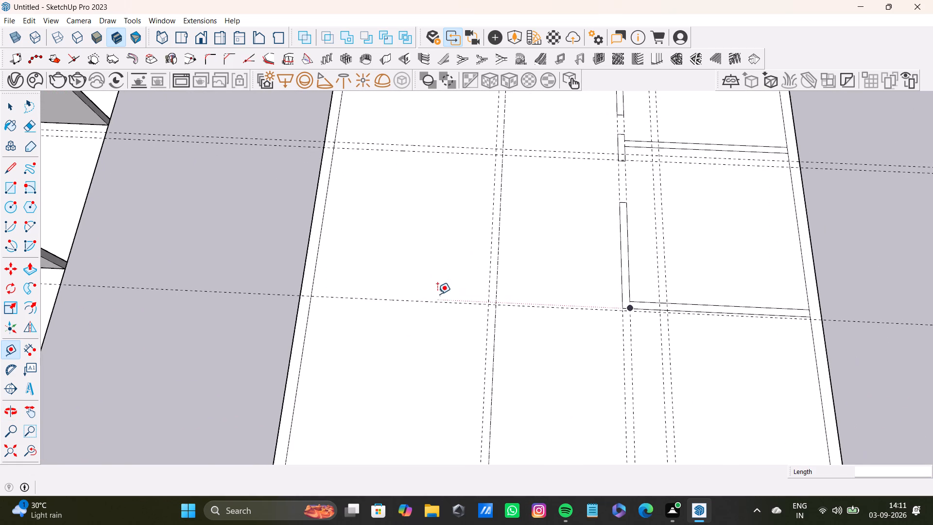
pyautogui.scroll(-6, 397, 318)
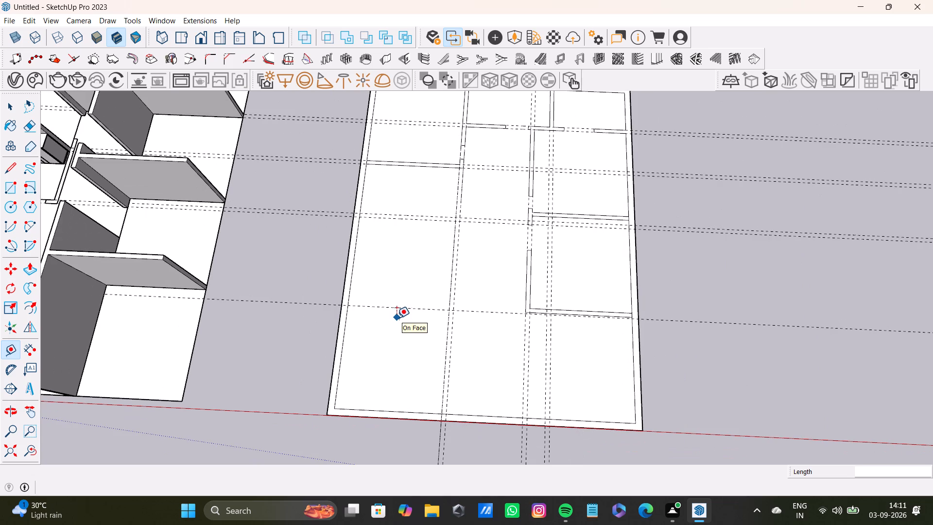
pyautogui.scroll(8, 389, 300)
pyautogui.click(398, 313)
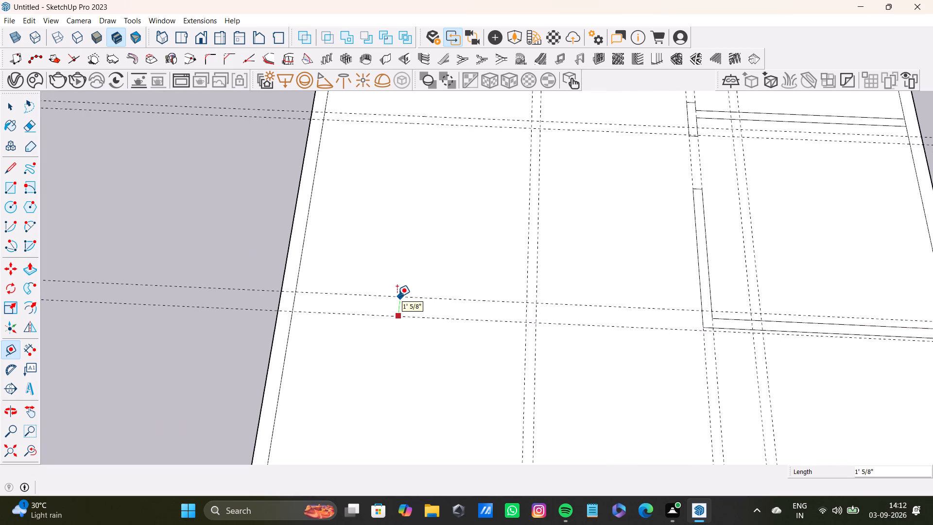
pyautogui.write('6"')
pyautogui.press('Return')
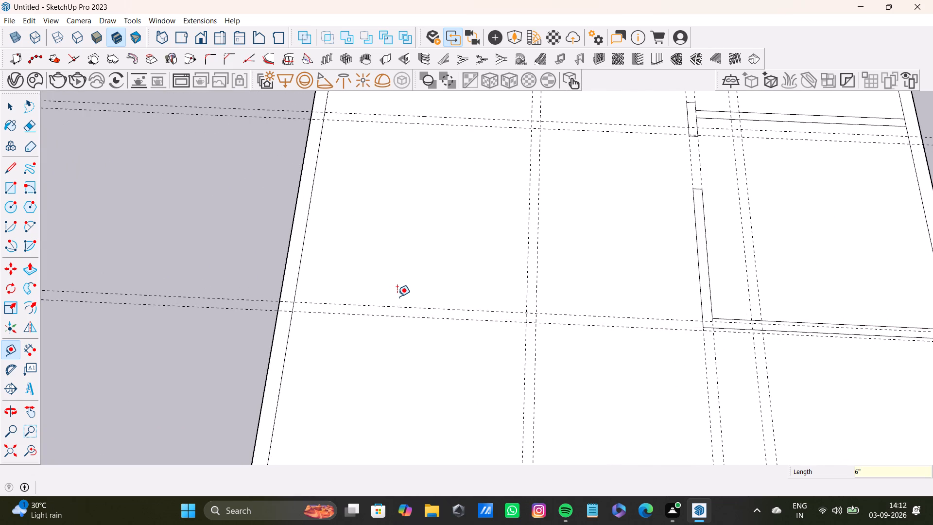
# Outline a 6" wall piece along the new crosswise guides from the house-side outer wall, stopping short of the first lengthwise guides.
pyautogui.scroll(-8, 397, 297)
pyautogui.keyDown('shift'); pyautogui.moveTo(400, 324); pyautogui.dragTo(400, 266, button='middle'); pyautogui.keyUp('shift')
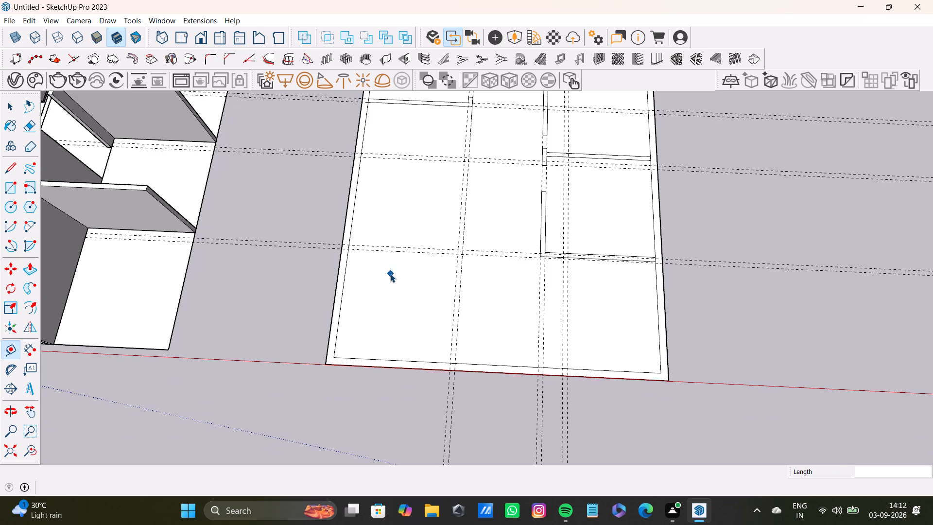
pyautogui.press('space')
pyautogui.press('l')
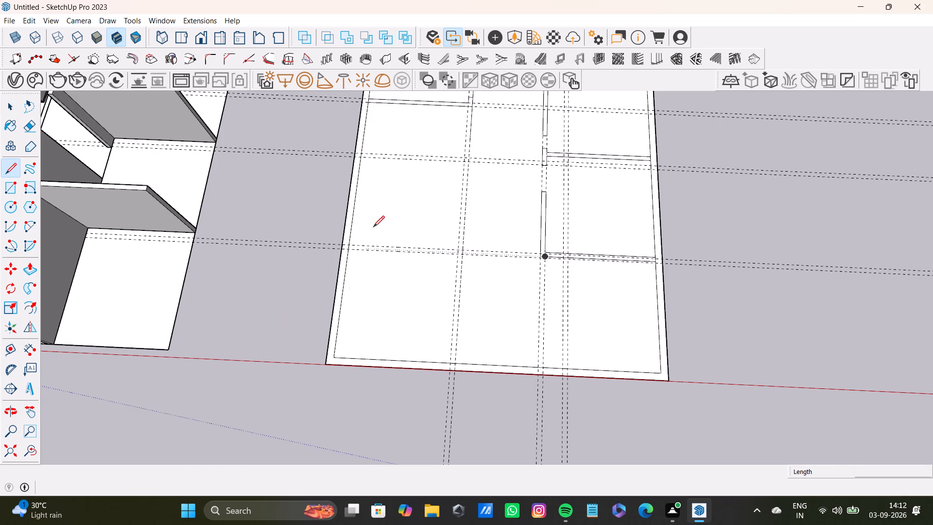
pyautogui.scroll(8, 373, 227)
pyautogui.click(326, 260)
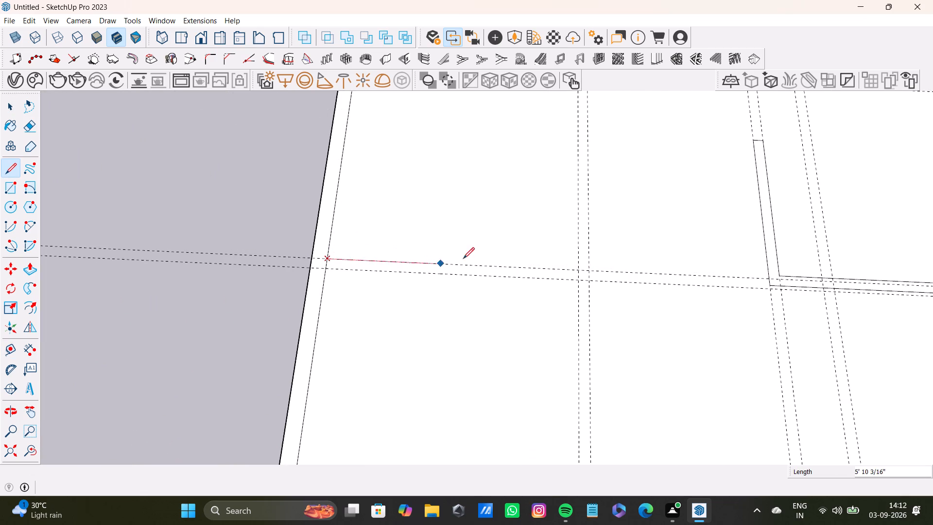
pyautogui.click(501, 268)
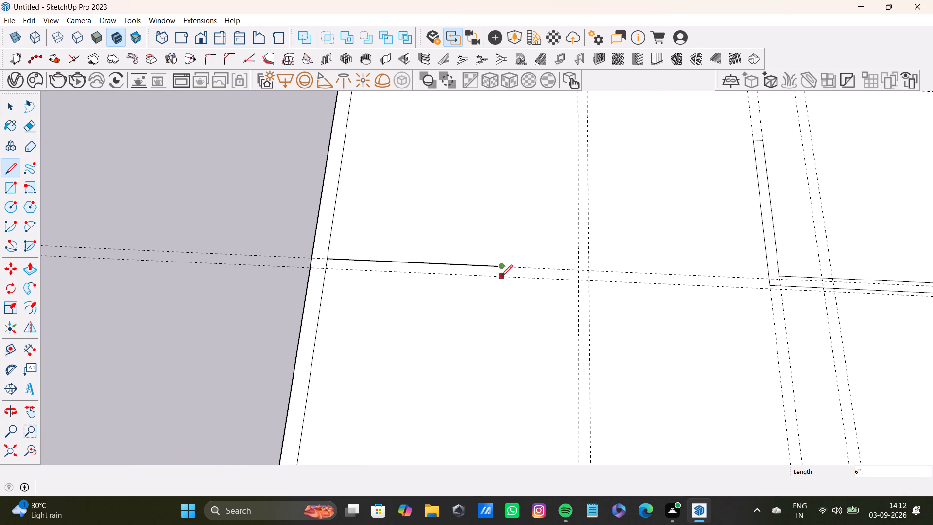
pyautogui.click(501, 277)
pyautogui.click(326, 271)
pyautogui.press('space')
# Outline a short 6" wall stub about 9" long beside the first lengthwise guides, leaving a door opening before the crosswise wall piece.
pyautogui.scroll(-4, 498, 290)
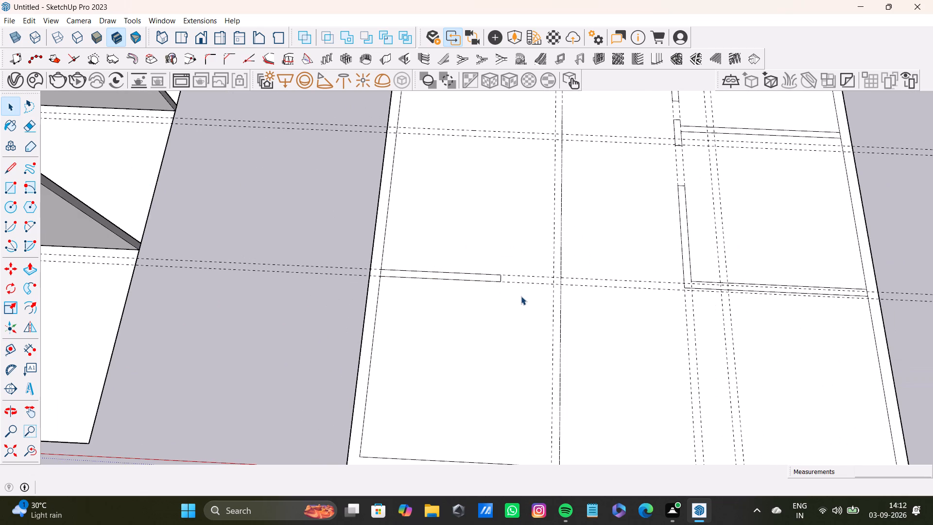
pyautogui.press('l')
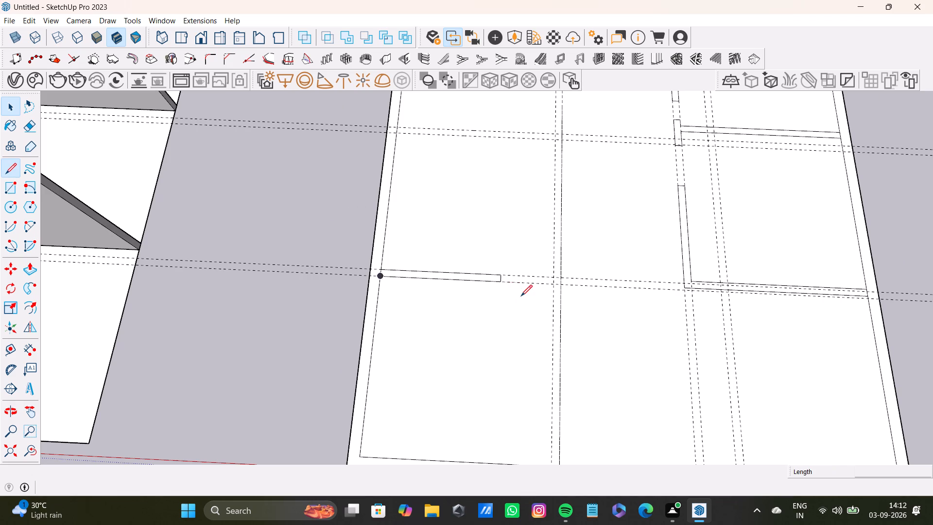
pyautogui.scroll(7, 540, 276)
pyautogui.scroll(-1, 561, 275)
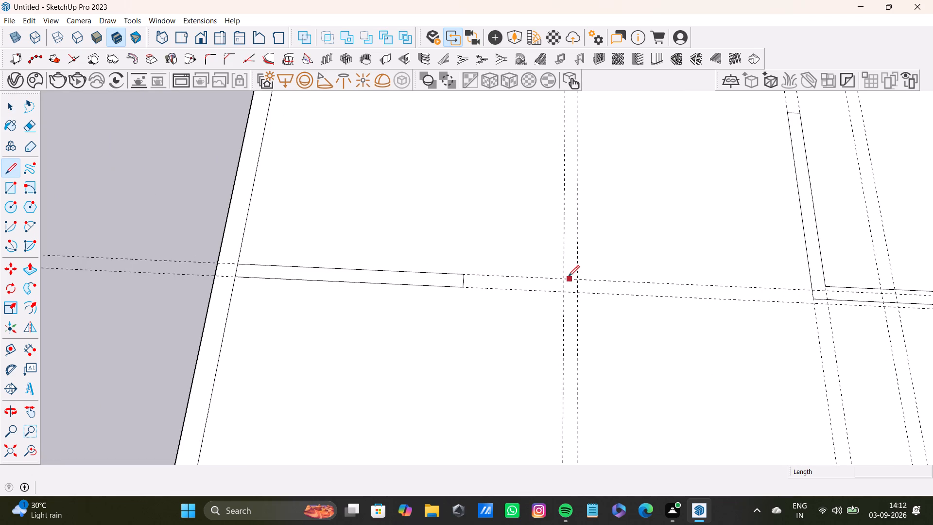
pyautogui.click(567, 277)
pyautogui.click(542, 280)
pyautogui.click(542, 293)
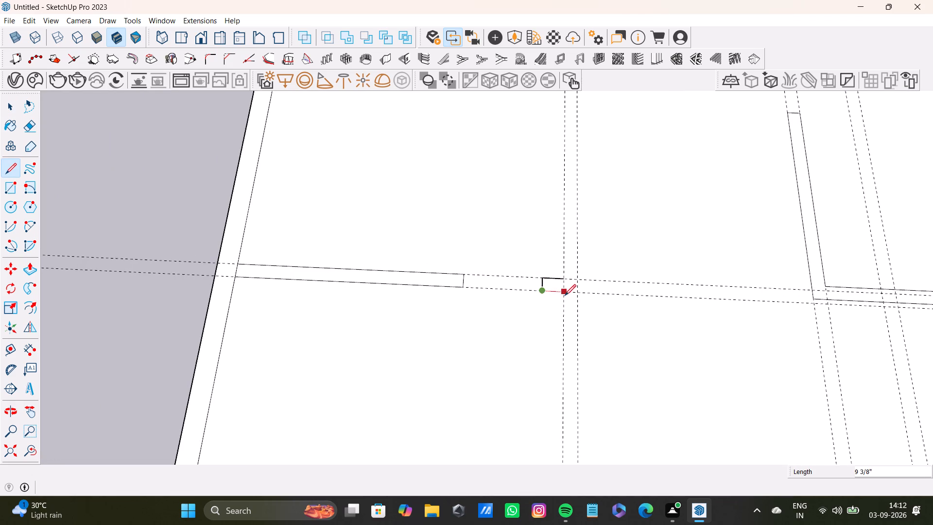
pyautogui.click(565, 296)
# Outline a 6" wall between the first lengthwise guides, running 12' from the short stub to the red-axis outer wall.
pyautogui.scroll(-4, 569, 374)
pyautogui.moveTo(566, 387); pyautogui.dragTo(558, 230, button='middle')
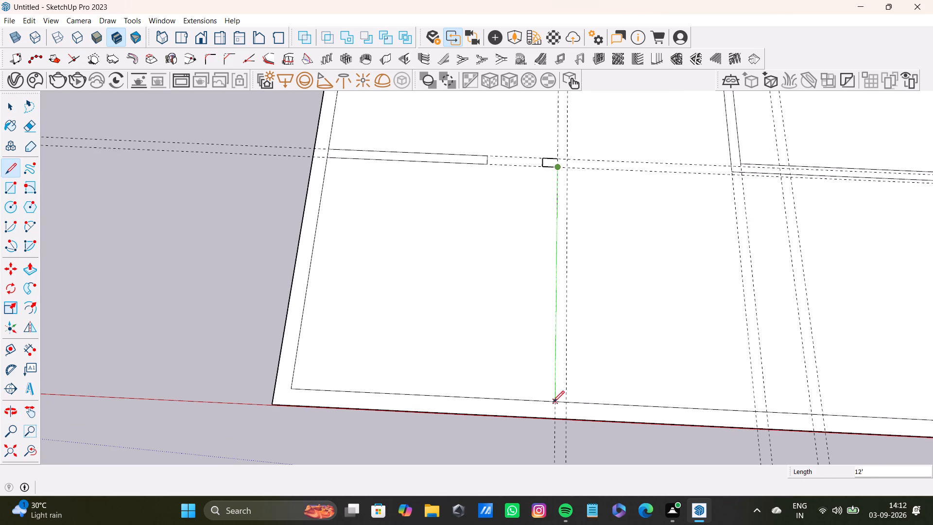
pyautogui.click(553, 402)
pyautogui.click(570, 400)
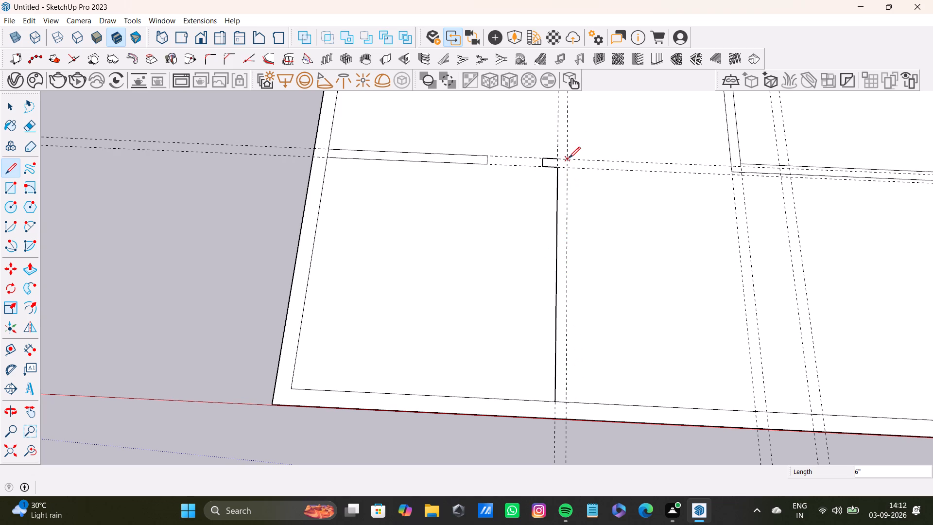
pyautogui.click(569, 158)
pyautogui.click(570, 402)
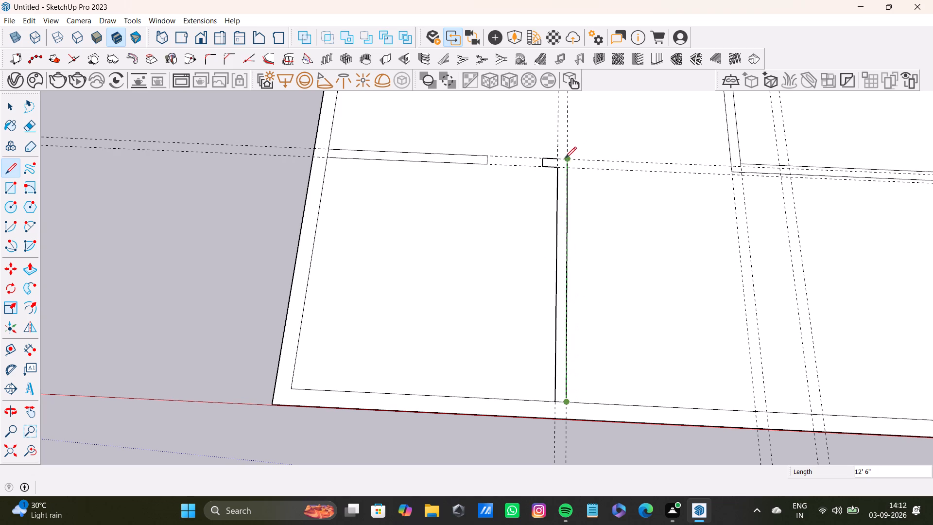
pyautogui.press('space')
pyautogui.press('l')
pyautogui.scroll(11, 561, 165)
pyautogui.click(547, 153)
pyautogui.click(579, 152)
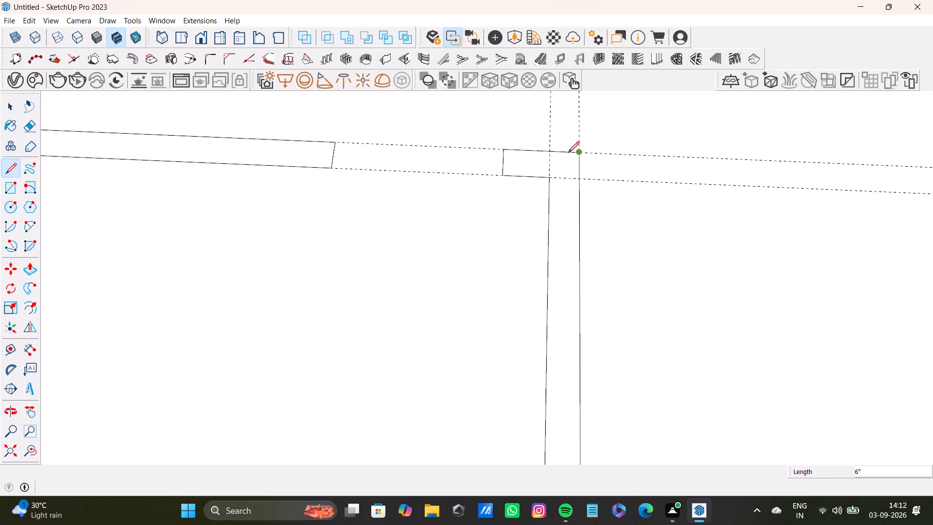
pyautogui.press('space')
# Outline a 6" wall along the first lengthwise guides, 7' from the house-side crosswise wall, with a short return stub toward the house.
pyautogui.scroll(-18, 543, 167)
pyautogui.keyDown('shift'); pyautogui.moveTo(547, 207); pyautogui.dragTo(530, 285, button='middle'); pyautogui.keyUp('shift')
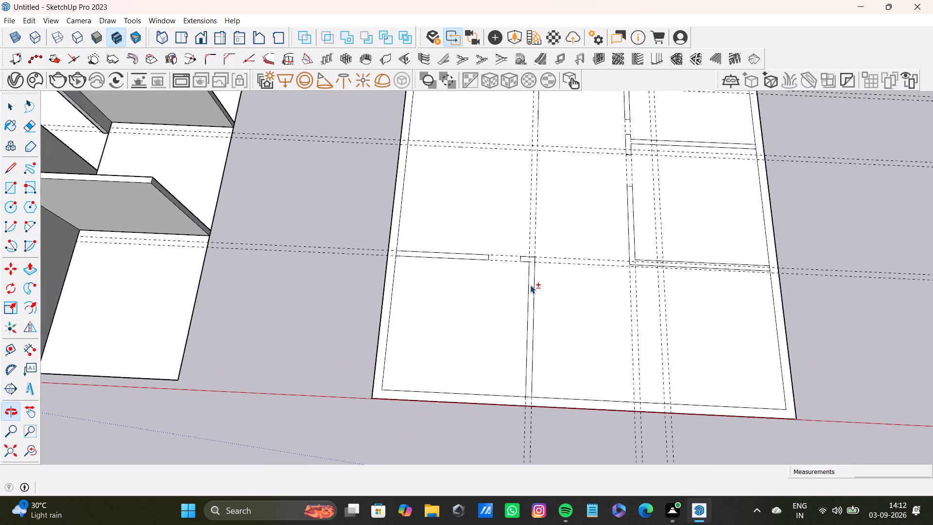
pyautogui.scroll(7, 645, 293)
pyautogui.scroll(-9, 598, 243)
pyautogui.scroll(-4, 543, 220)
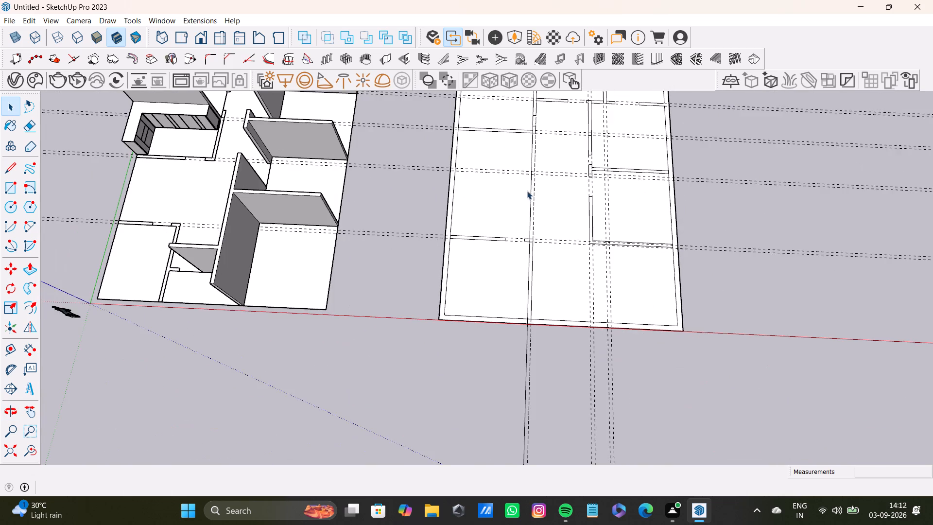
pyautogui.keyDown('shift'); pyautogui.moveTo(527, 191); pyautogui.dragTo(527, 246, button='middle'); pyautogui.keyUp('shift')
pyautogui.scroll(-4, 526, 241)
pyautogui.keyDown('shift'); pyautogui.moveTo(527, 232); pyautogui.dragTo(460, 336, button='middle'); pyautogui.keyUp('shift')
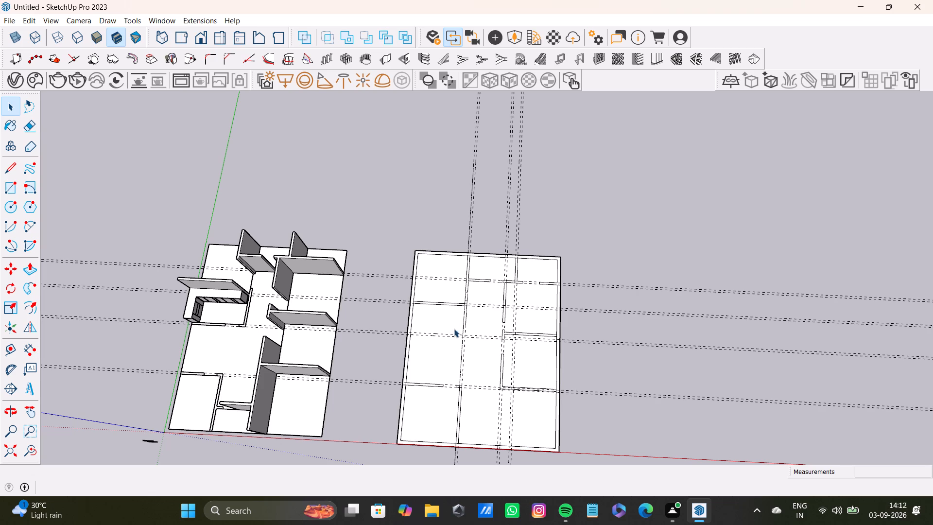
pyautogui.scroll(9, 445, 339)
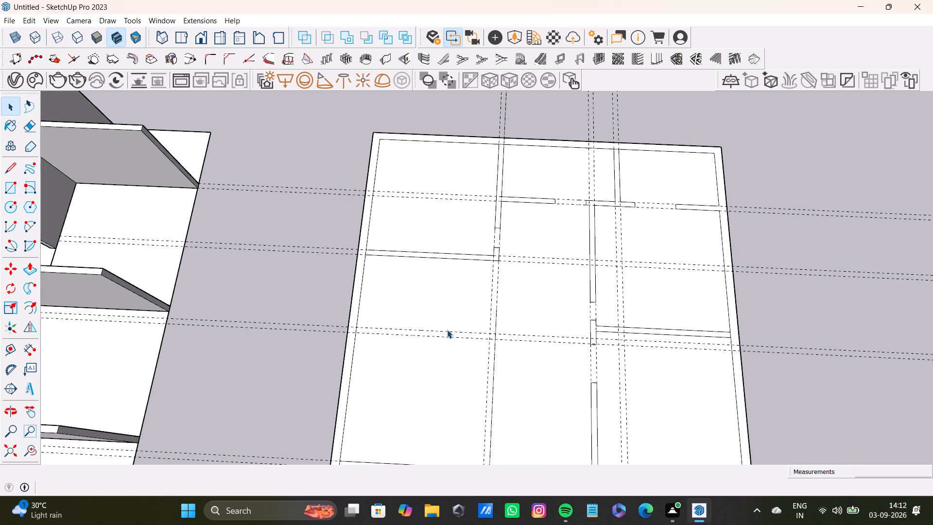
pyautogui.press('l')
pyautogui.scroll(3, 492, 304)
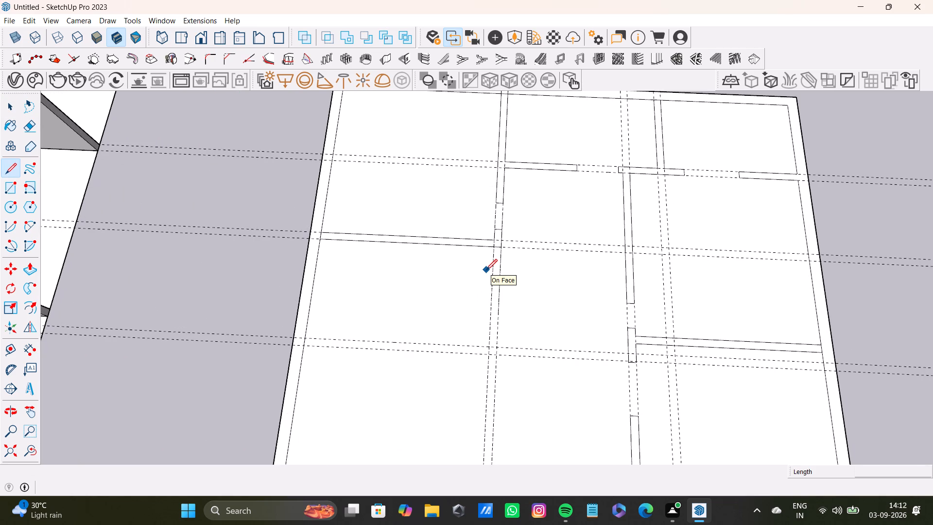
pyautogui.scroll(6, 493, 249)
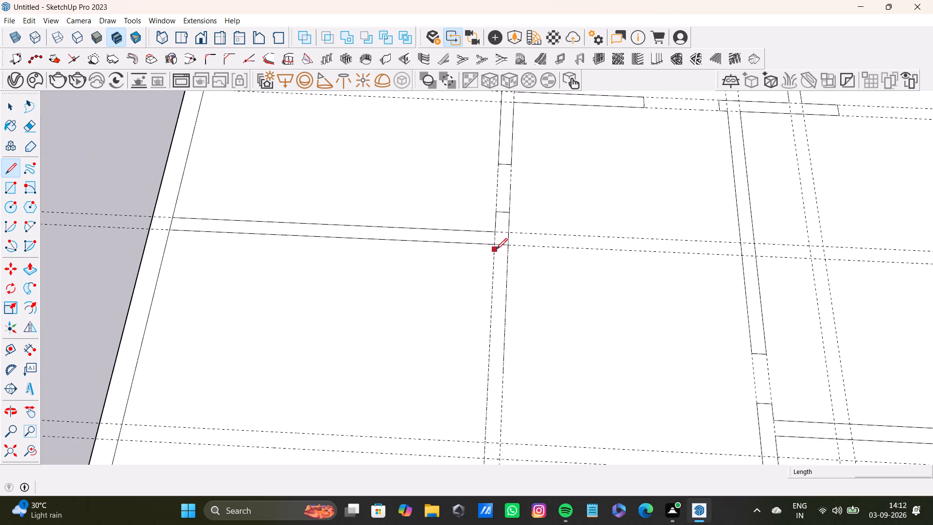
pyautogui.click(492, 245)
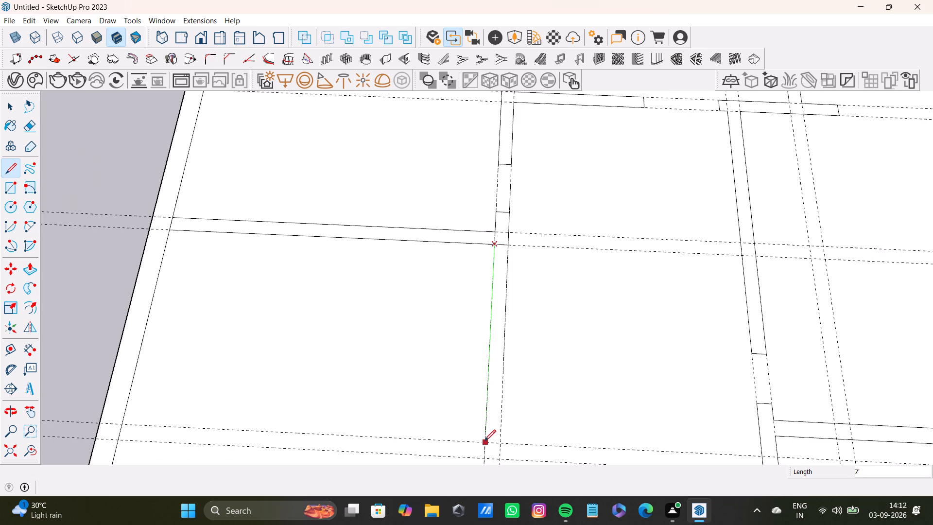
pyautogui.click(484, 441)
pyautogui.click(412, 442)
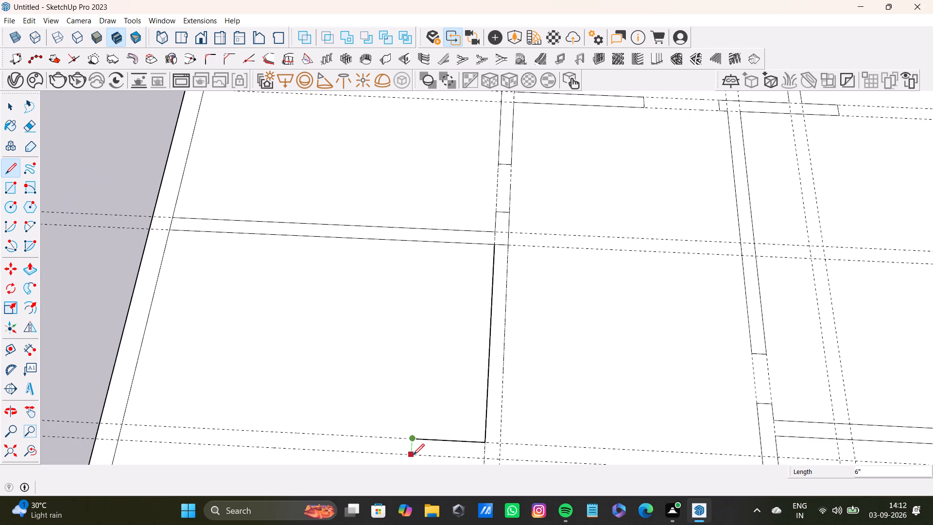
pyautogui.click(413, 455)
pyautogui.keyDown('shift'); pyautogui.moveTo(462, 436); pyautogui.dragTo(430, 324, button='middle'); pyautogui.keyUp('shift')
pyautogui.click(467, 350)
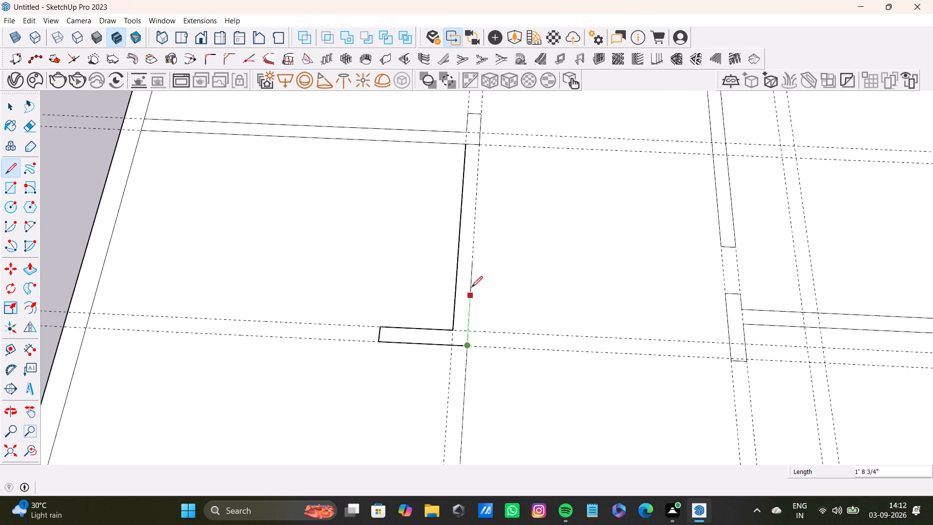
pyautogui.click(477, 148)
# Outline a 6" wall piece about 7' long on the crosswise guides from the house-side outer wall, leaving a door opening before the stub.
pyautogui.scroll(-5, 405, 329)
pyautogui.keyDown('shift'); pyautogui.moveTo(389, 329); pyautogui.dragTo(488, 324, button='middle'); pyautogui.keyUp('shift')
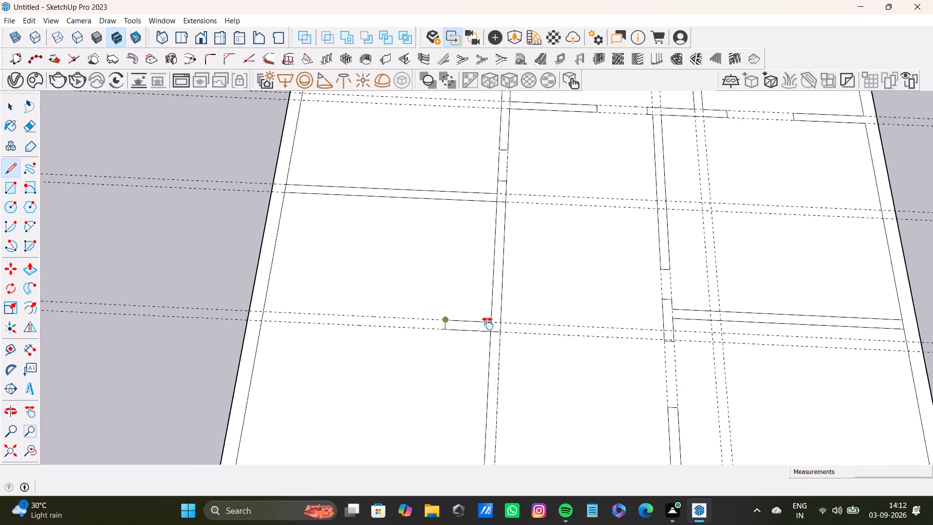
pyautogui.keyDown('shift'); pyautogui.moveTo(488, 324); pyautogui.dragTo(508, 325, button='middle'); pyautogui.keyUp('shift')
pyautogui.scroll(3, 276, 337)
pyautogui.moveTo(341, 311); pyautogui.dragTo(346, 310)
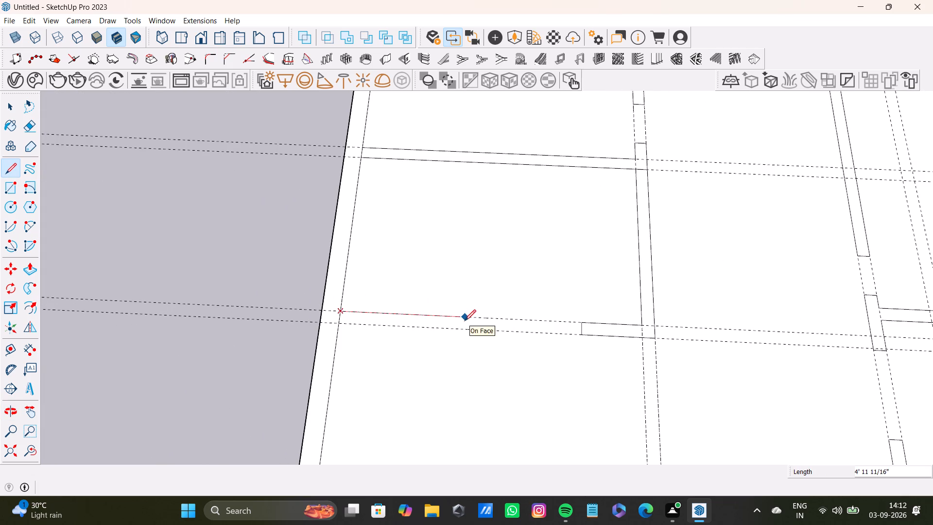
pyautogui.click(518, 320)
pyautogui.click(516, 333)
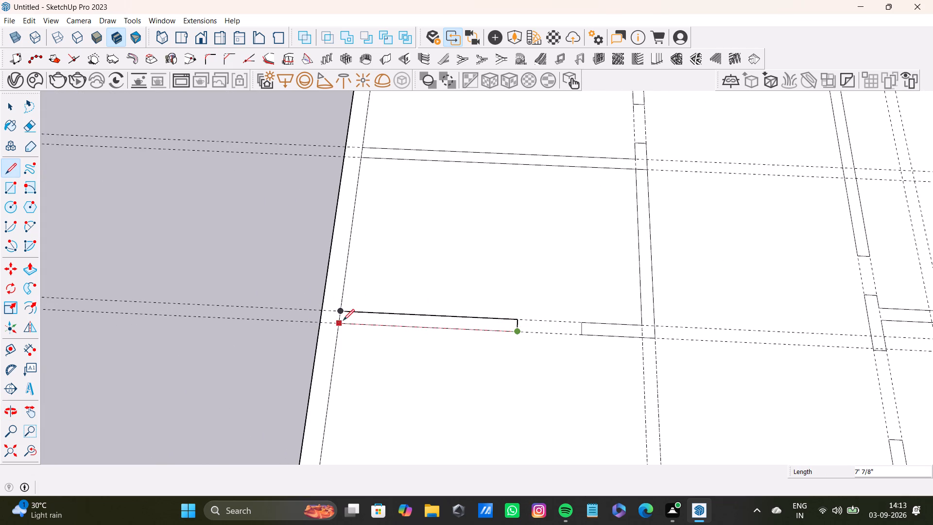
pyautogui.click(343, 320)
pyautogui.press('space')
# Delete the three edges of the return stub at the end of the new lengthwise wall.
pyautogui.scroll(3, 563, 341)
pyautogui.click(587, 321)
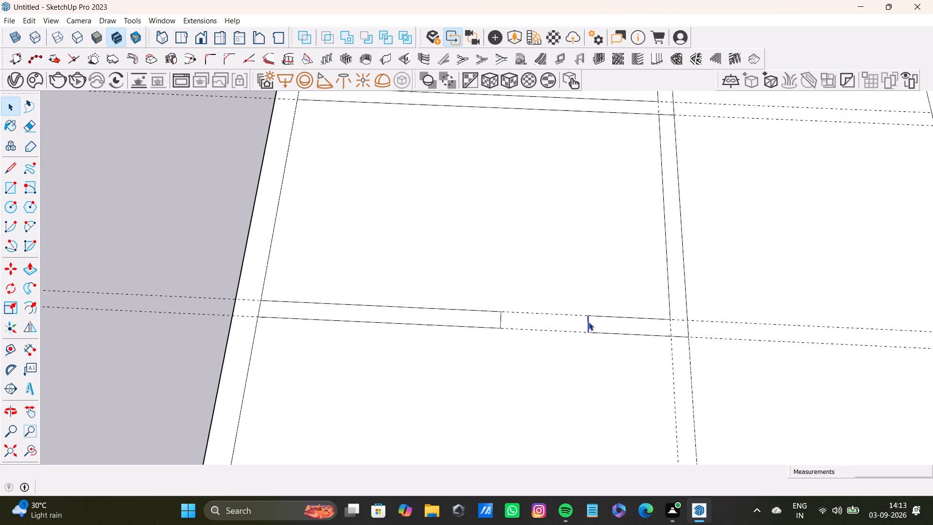
pyautogui.press('Delete')
pyautogui.click(622, 315)
pyautogui.click(624, 318)
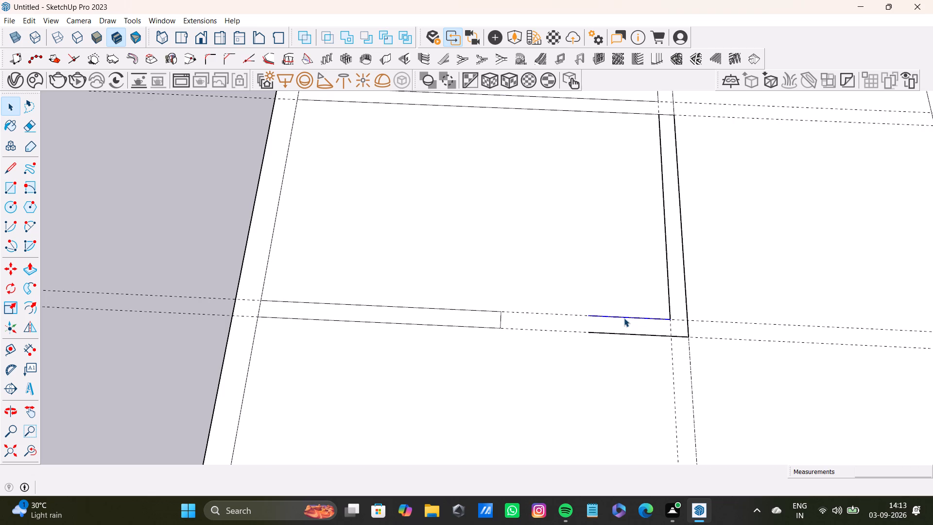
pyautogui.press('Delete')
pyautogui.click(623, 334)
pyautogui.press('Delete')
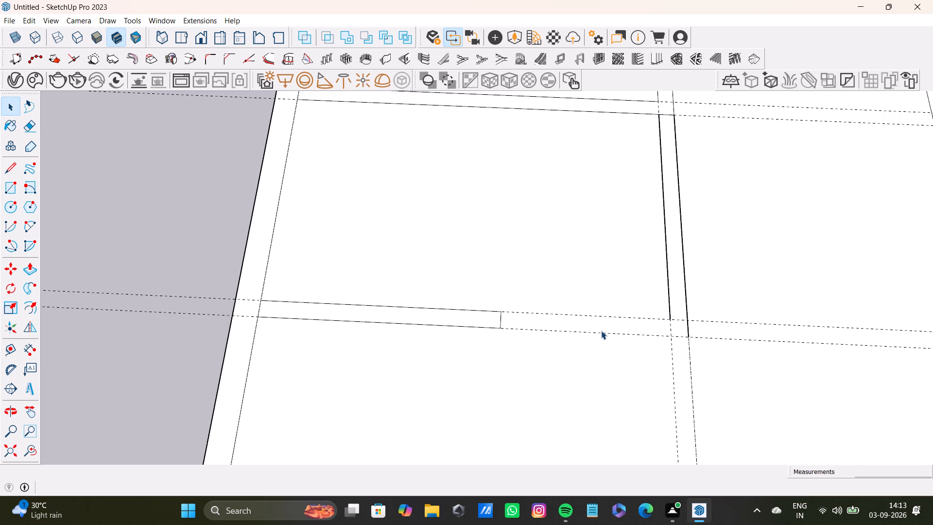
# Outline a shorter 6" return stub at the lengthwise wall's end, about 1' 6" along its outer edge.
pyautogui.press('l')
pyautogui.click(671, 318)
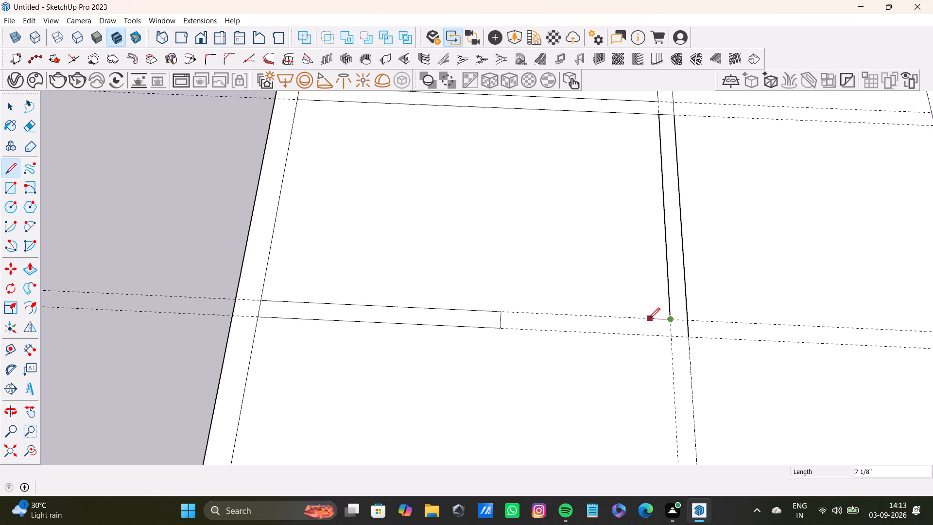
pyautogui.click(636, 318)
pyautogui.click(636, 335)
pyautogui.click(689, 333)
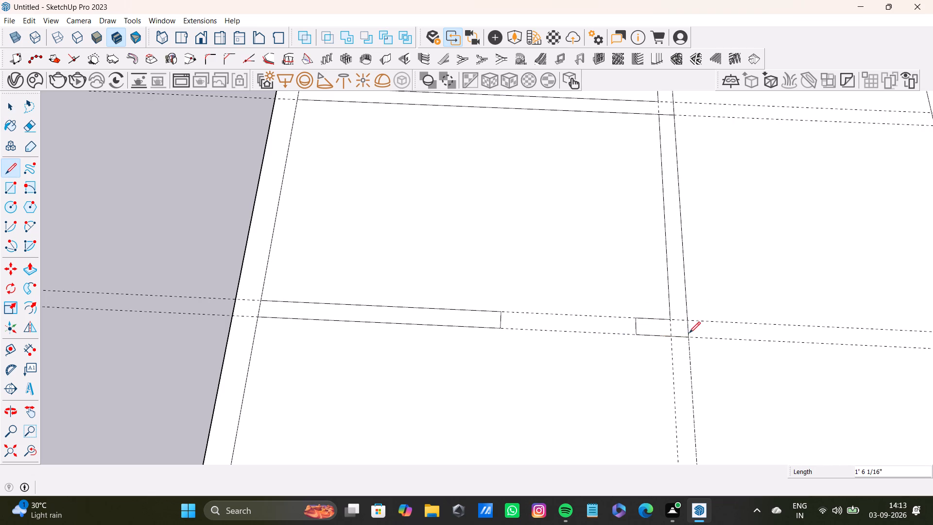
pyautogui.press('space')
# Delete the edge crossing the junction of the house-side crosswise wall and the new lengthwise wall.
pyautogui.scroll(-9, 630, 318)
pyautogui.keyDown('shift'); pyautogui.moveTo(670, 243); pyautogui.dragTo(602, 289, button='middle'); pyautogui.keyUp('shift')
pyautogui.scroll(9, 584, 270)
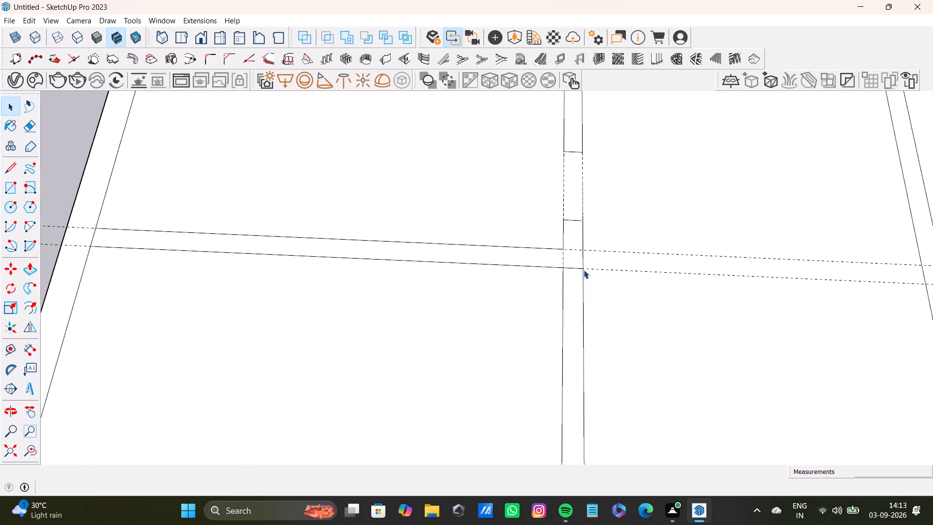
pyautogui.scroll(6, 584, 270)
pyautogui.click(568, 262)
pyautogui.click(570, 268)
pyautogui.press('Delete')
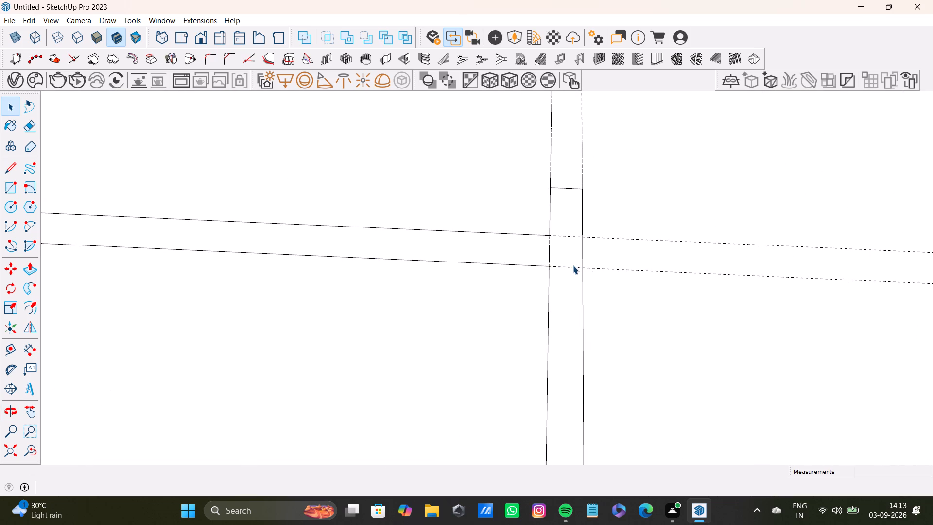
# Examine the cleared wall junction and select its face to check that the wall pieces are joined.
pyautogui.scroll(-5, 571, 260)
pyautogui.scroll(8, 543, 248)
pyautogui.scroll(-9, 559, 242)
pyautogui.scroll(6, 563, 250)
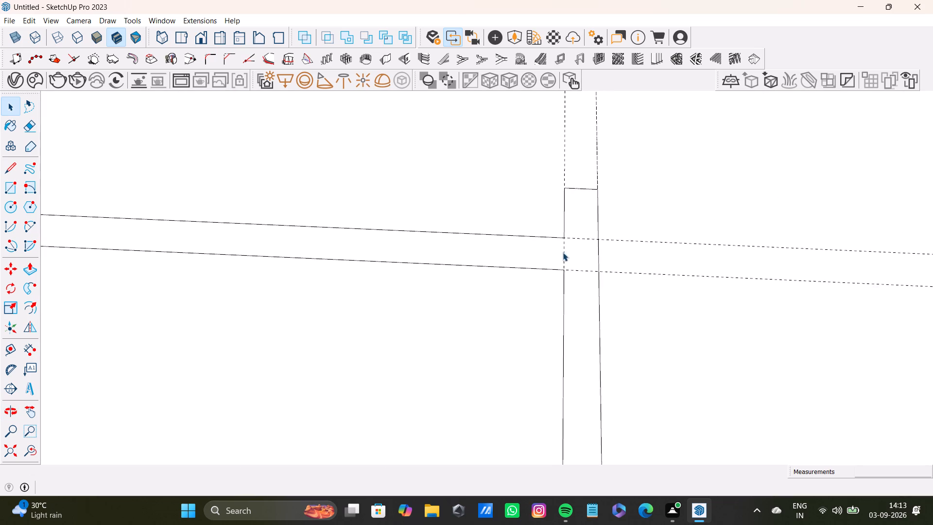
pyautogui.scroll(2, 563, 252)
pyautogui.click(563, 252)
pyautogui.scroll(-20, 563, 252)
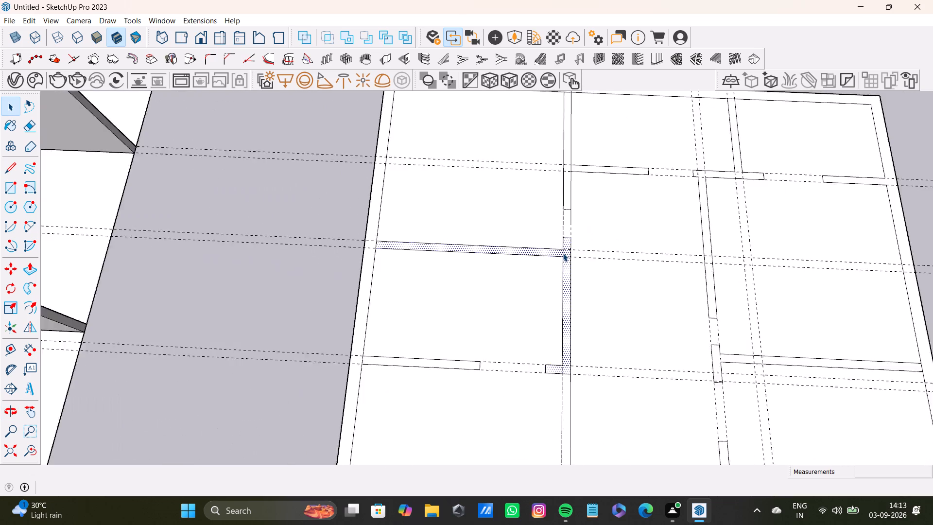
pyautogui.scroll(-1, 563, 253)
# Delete the edge separating the lengthwise wall on the first guides from the outer wall opposite the red axis.
pyautogui.scroll(4, 566, 225)
pyautogui.click(565, 190)
pyautogui.scroll(-4, 562, 191)
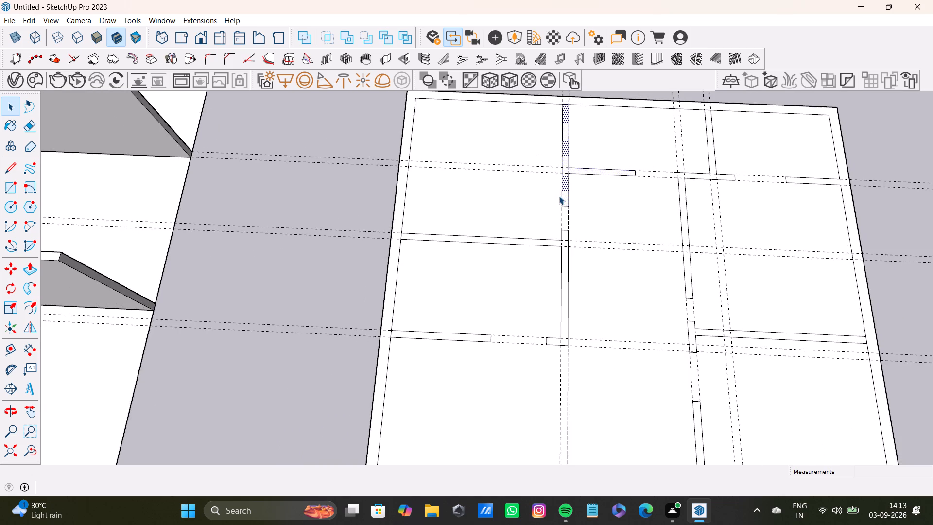
pyautogui.scroll(4, 559, 113)
pyautogui.keyDown('shift'); pyautogui.moveTo(561, 108); pyautogui.dragTo(554, 237, button='middle'); pyautogui.keyUp('shift')
pyautogui.scroll(13, 556, 236)
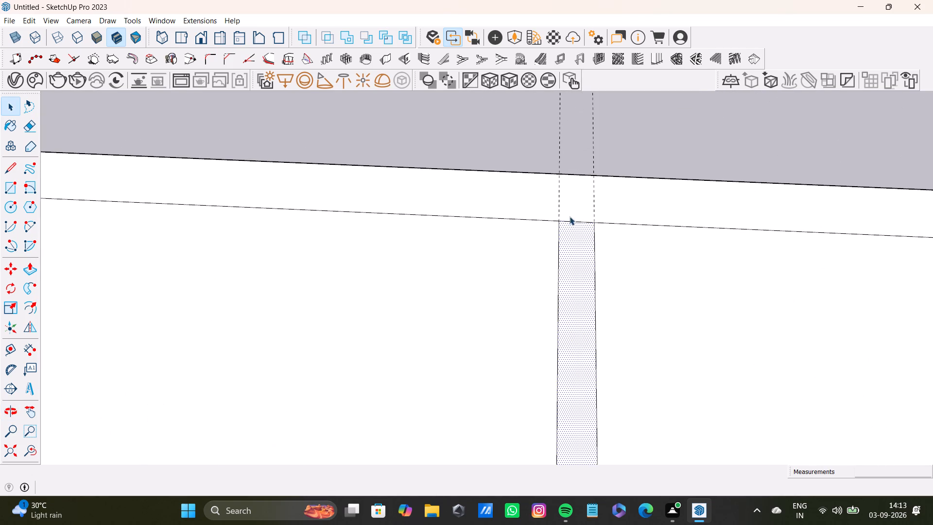
pyautogui.click(575, 221)
pyautogui.press('Delete')
pyautogui.moveTo(576, 222); pyautogui.dragTo(572, 233)
pyautogui.scroll(-6, 570, 236)
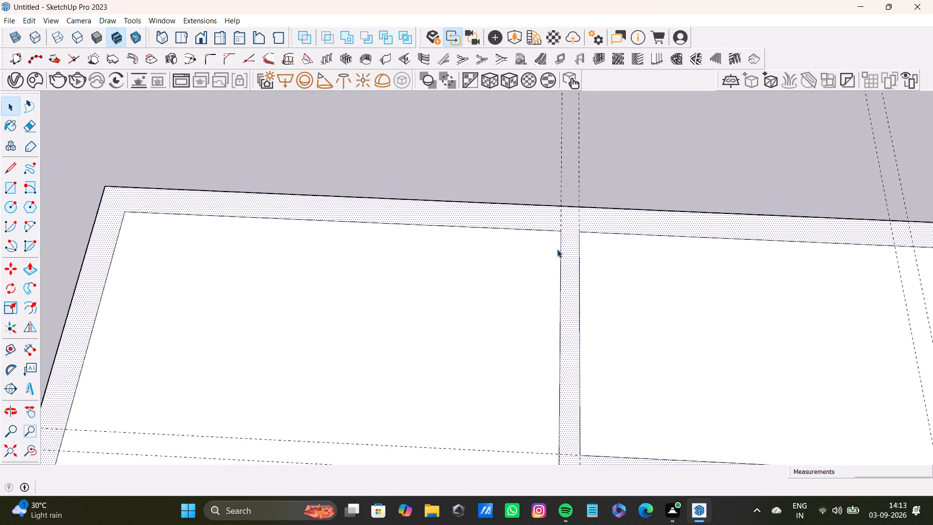
# Delete the edge separating the lengthwise wall farthest from the house from the outer wall opposite the red axis.
pyautogui.scroll(-10, 557, 249)
pyautogui.keyDown('shift'); pyautogui.moveTo(540, 283); pyautogui.dragTo(449, 223, button='middle'); pyautogui.keyUp('shift')
pyautogui.scroll(10, 668, 258)
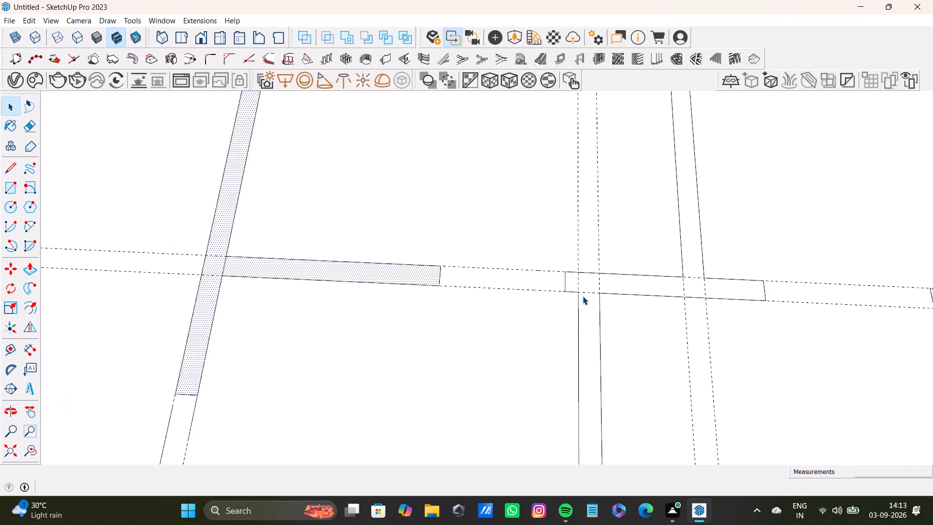
pyautogui.scroll(1, 583, 296)
pyautogui.click(592, 278)
pyautogui.scroll(-9, 604, 289)
pyautogui.scroll(7, 652, 189)
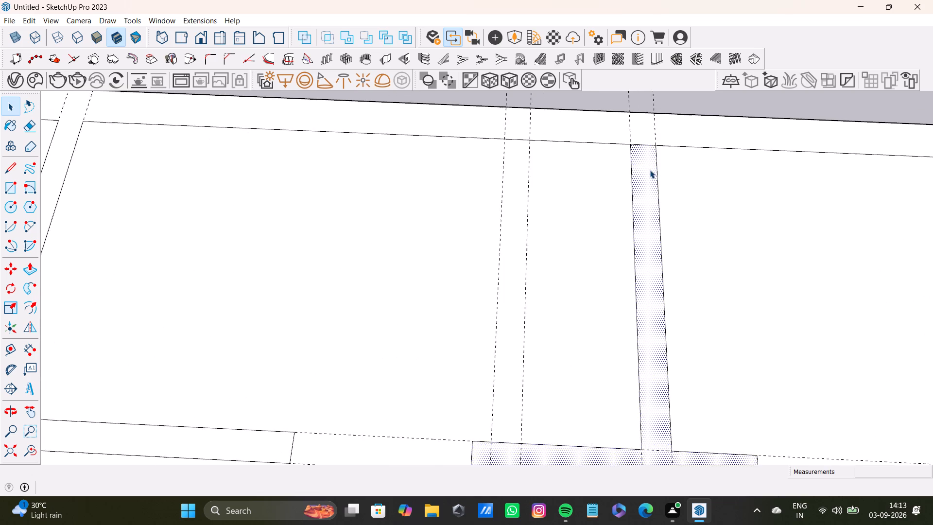
pyautogui.scroll(5, 650, 170)
pyautogui.click(645, 140)
pyautogui.press('Delete')
pyautogui.scroll(-4, 619, 219)
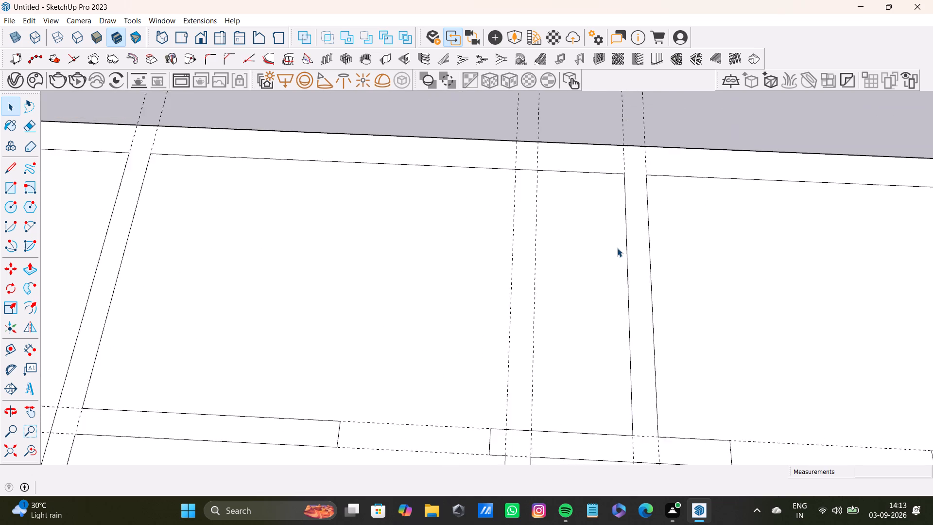
# Delete the edge where the middle crosswise wall meets the outer wall away from the house, checking the joined wall faces.
pyautogui.scroll(-8, 617, 248)
pyautogui.keyDown('shift'); pyautogui.moveTo(637, 290); pyautogui.dragTo(531, 245, button='middle'); pyautogui.keyUp('shift')
pyautogui.scroll(5, 693, 301)
pyautogui.click(741, 332)
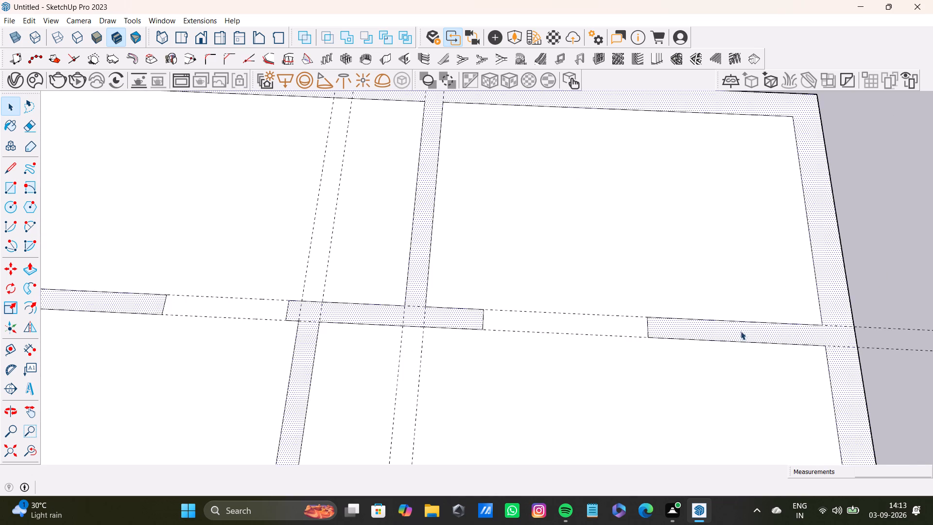
pyautogui.scroll(-14, 732, 328)
pyautogui.keyDown('shift'); pyautogui.scroll(1, 671, 310); pyautogui.keyUp('shift')
pyautogui.keyDown('shift'); pyautogui.moveTo(663, 291); pyautogui.dragTo(663, 219, button='middle'); pyautogui.keyUp('shift')
pyautogui.scroll(-8, 646, 256)
pyautogui.keyDown('shift'); pyautogui.moveTo(647, 315); pyautogui.dragTo(622, 251, button='middle'); pyautogui.keyUp('shift')
pyautogui.scroll(18, 630, 286)
pyautogui.click(697, 292)
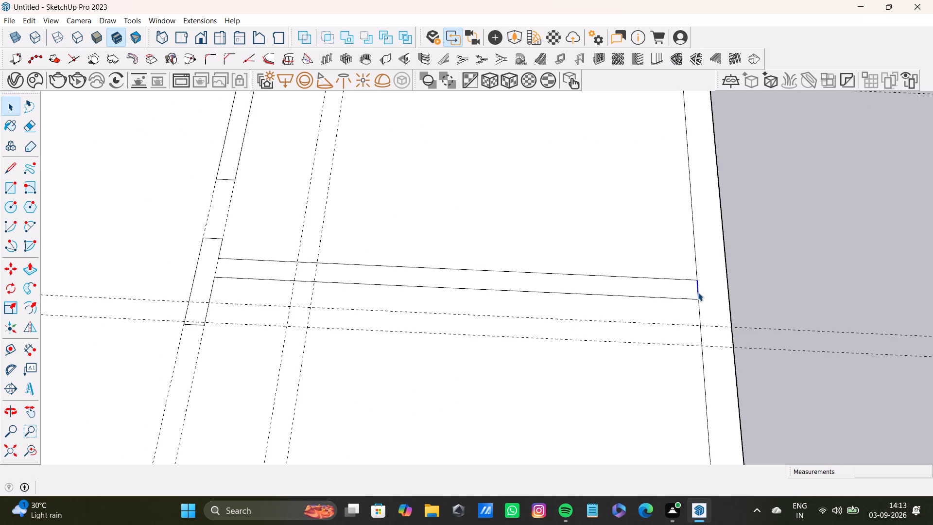
pyautogui.press('Delete')
pyautogui.scroll(-9, 677, 294)
pyautogui.scroll(7, 447, 299)
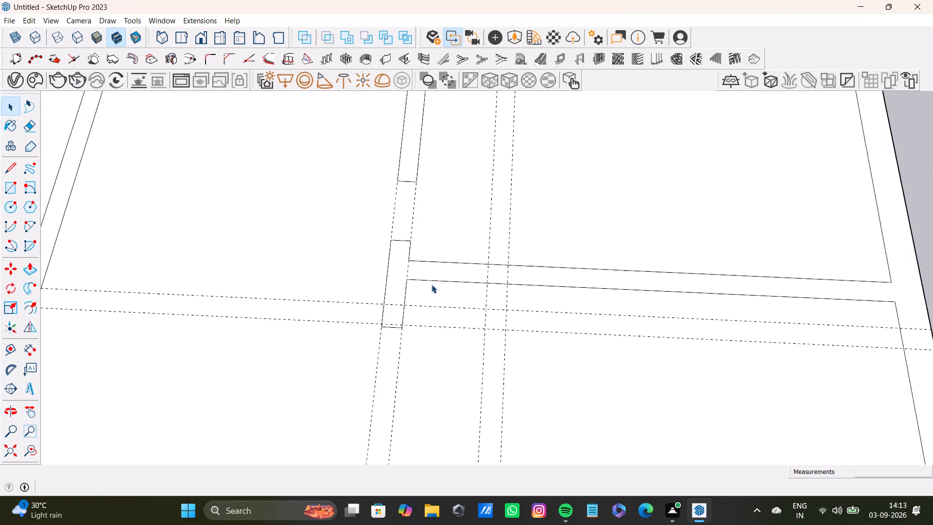
pyautogui.scroll(5, 432, 284)
pyautogui.click(391, 262)
pyautogui.scroll(-14, 418, 292)
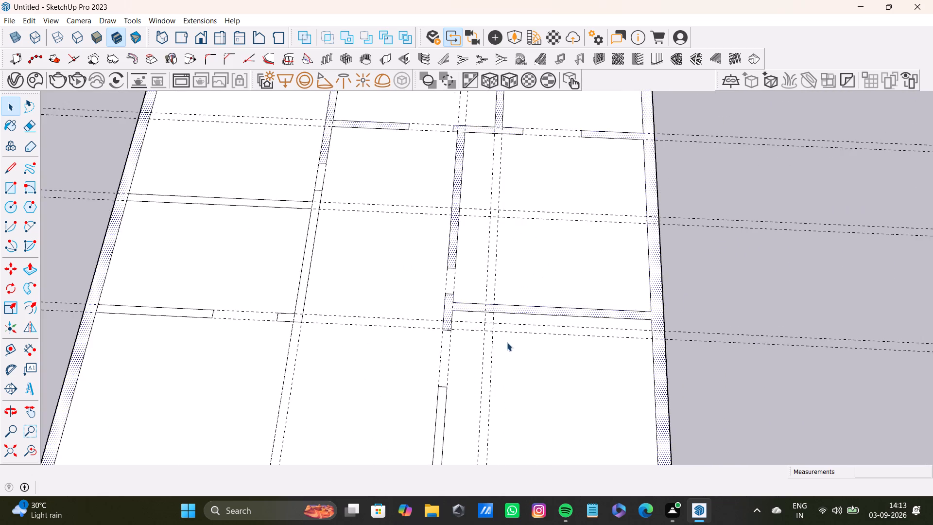
# Delete the edge where the crosswise wall nearest the red axis meets the outer wall away from the house.
pyautogui.scroll(13, 457, 345)
pyautogui.scroll(-5, 429, 324)
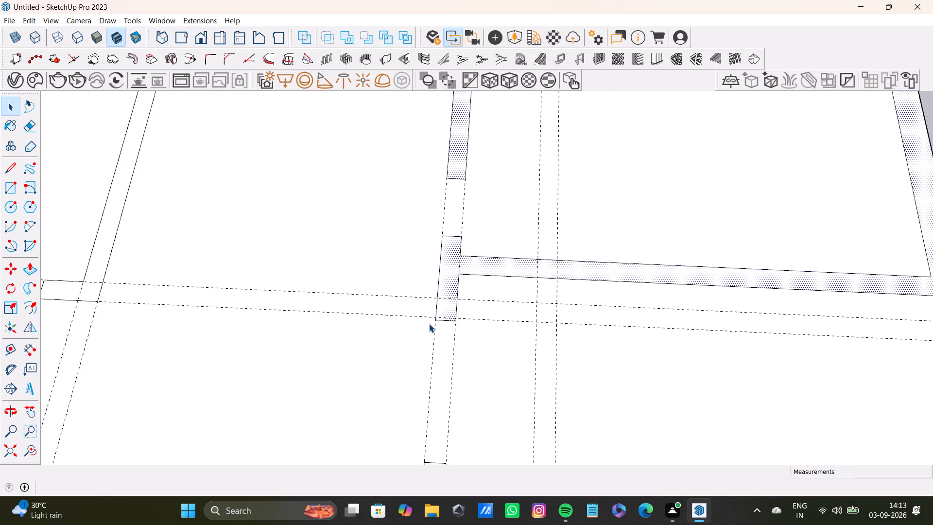
pyautogui.scroll(-4, 429, 324)
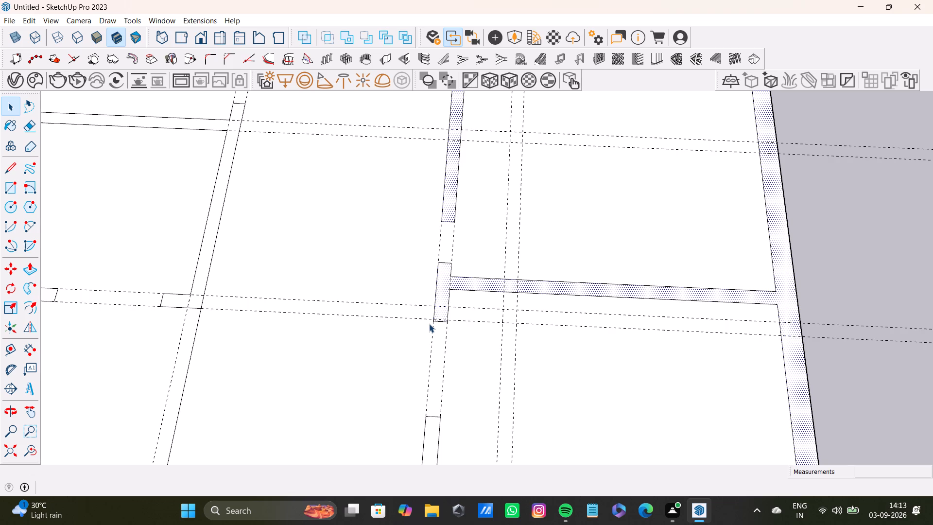
pyautogui.scroll(-9, 429, 324)
pyautogui.keyDown('shift'); pyautogui.moveTo(448, 341); pyautogui.dragTo(482, 227, button='middle'); pyautogui.keyUp('shift')
pyautogui.scroll(8, 458, 351)
pyautogui.click(482, 333)
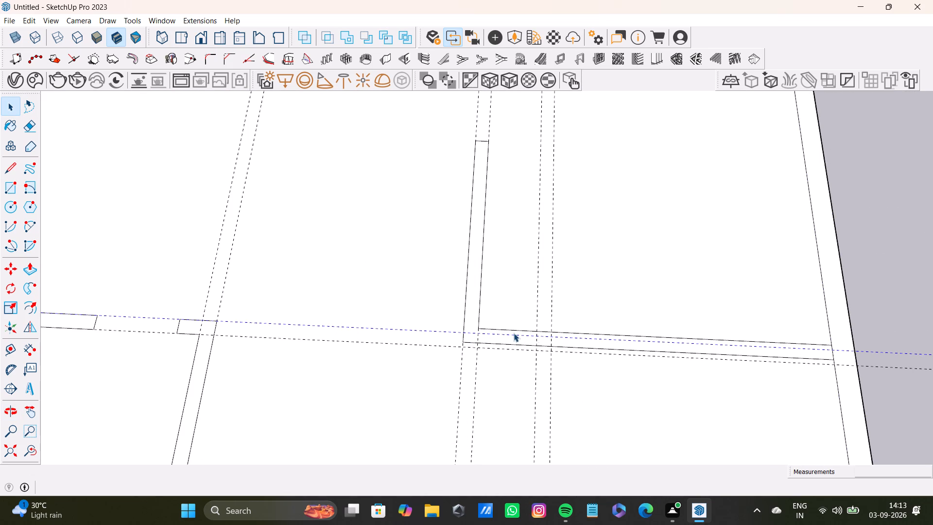
pyautogui.click(474, 252)
pyautogui.scroll(2, 772, 328)
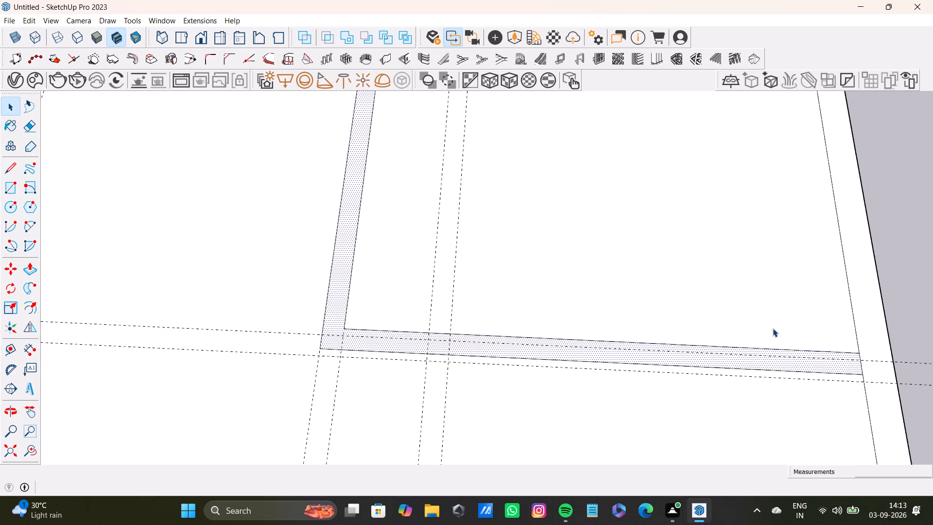
pyautogui.scroll(4, 773, 328)
pyautogui.click(872, 370)
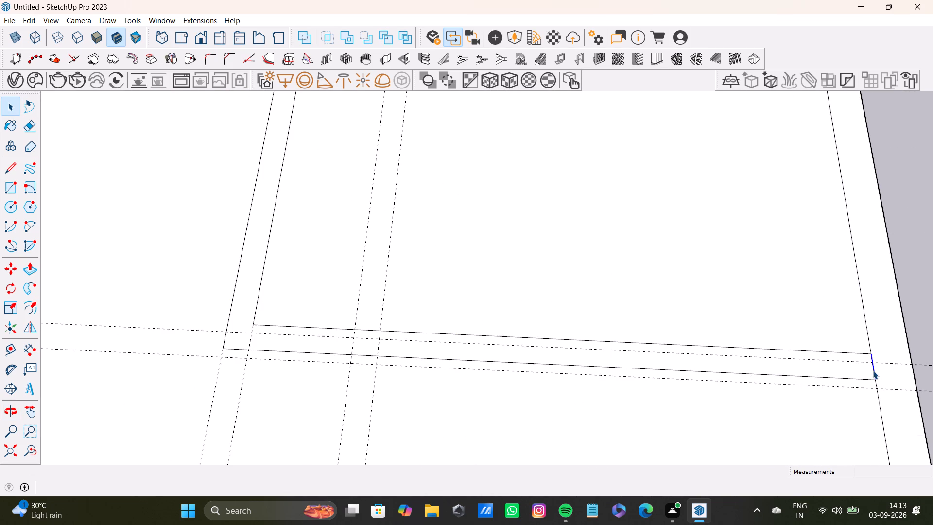
pyautogui.press('Delete')
# Delete the edge where the crosswise wall nearest the red axis meets the outer wall facing the house.
pyautogui.scroll(-2, 646, 283)
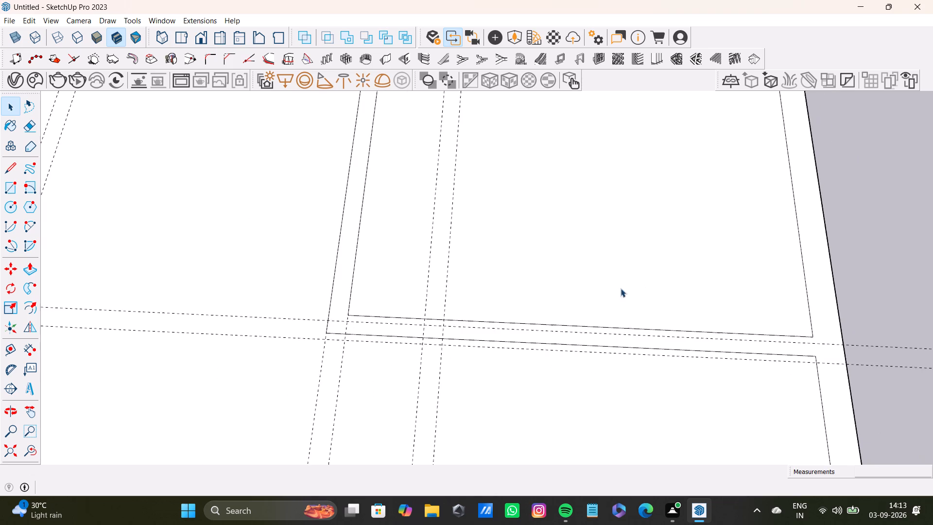
pyautogui.scroll(-8, 621, 288)
pyautogui.keyDown('shift'); pyautogui.moveTo(529, 280); pyautogui.dragTo(671, 274, button='middle'); pyautogui.keyUp('shift')
pyautogui.scroll(-4, 384, 315)
pyautogui.keyDown('shift'); pyautogui.moveTo(389, 319); pyautogui.dragTo(446, 277, button='middle'); pyautogui.keyUp('shift')
pyautogui.scroll(3, 355, 252)
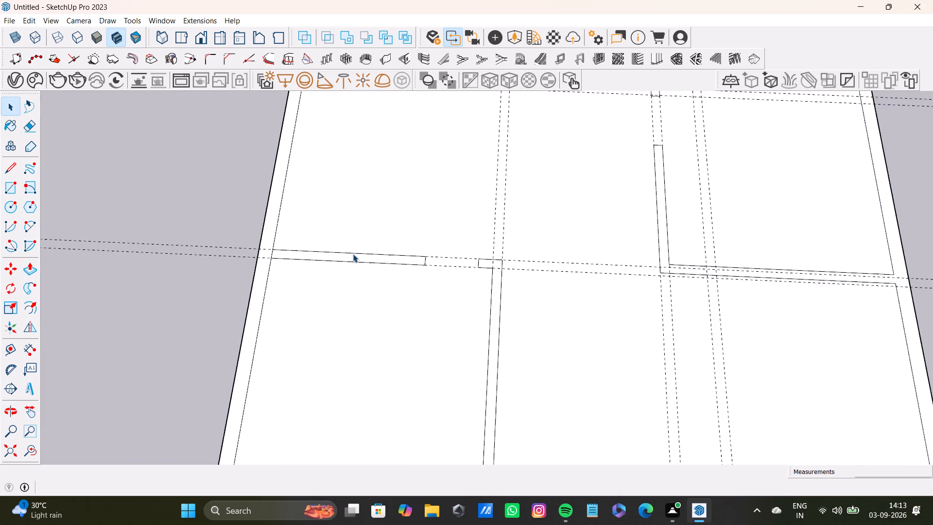
pyautogui.scroll(3, 353, 254)
pyautogui.click(374, 262)
pyautogui.click(242, 256)
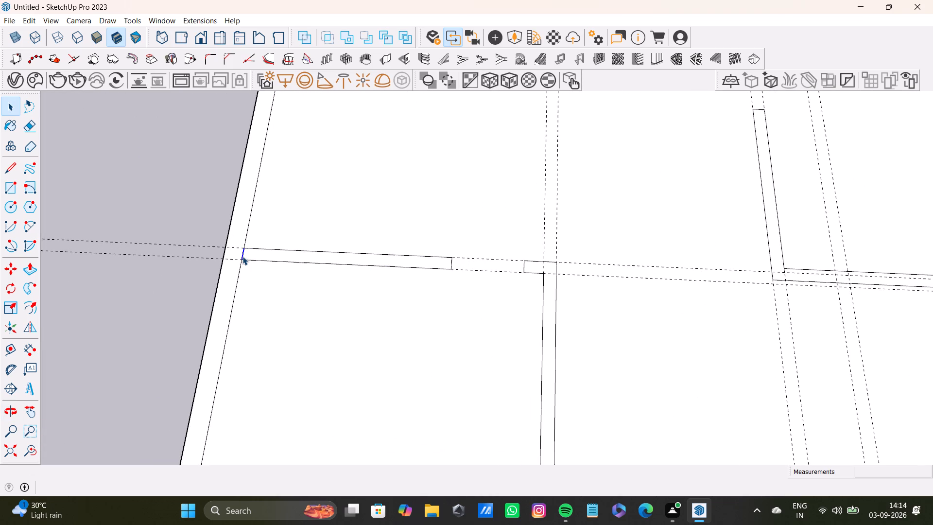
pyautogui.press('Delete')
# Delete the edge separating the lengthwise wall nearest the house from the outer wall along the red axis.
pyautogui.scroll(-6, 355, 249)
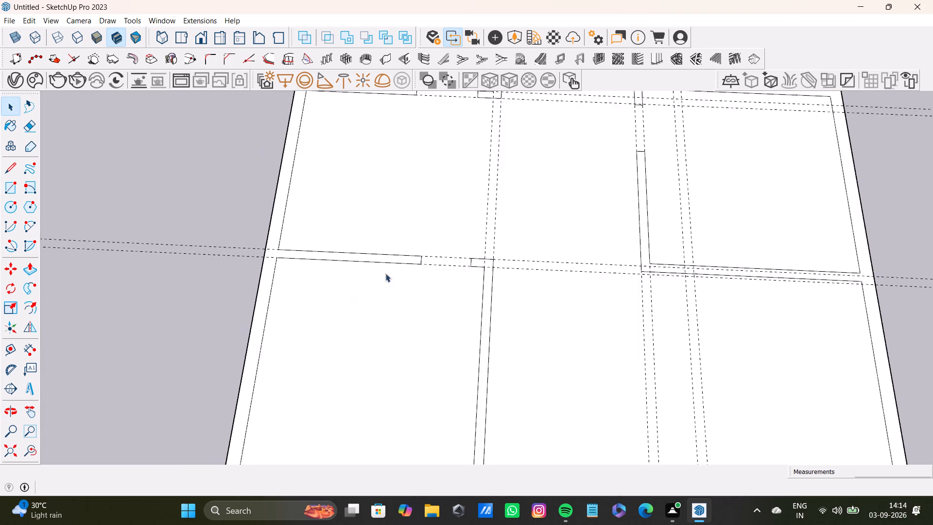
pyautogui.scroll(-2, 385, 273)
pyautogui.keyDown('shift'); pyautogui.moveTo(447, 345); pyautogui.dragTo(440, 270, button='middle'); pyautogui.keyUp('shift')
pyautogui.scroll(11, 448, 331)
pyautogui.click(430, 351)
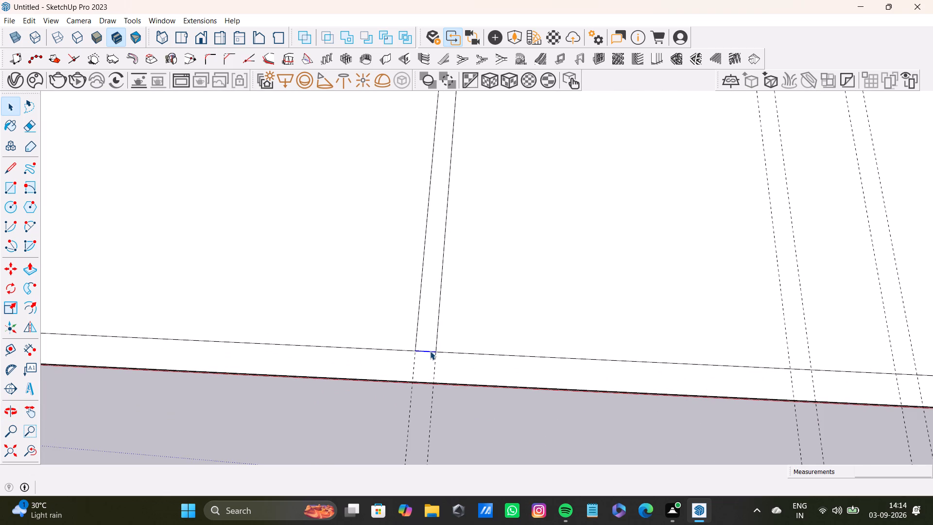
pyautogui.press('Delete')
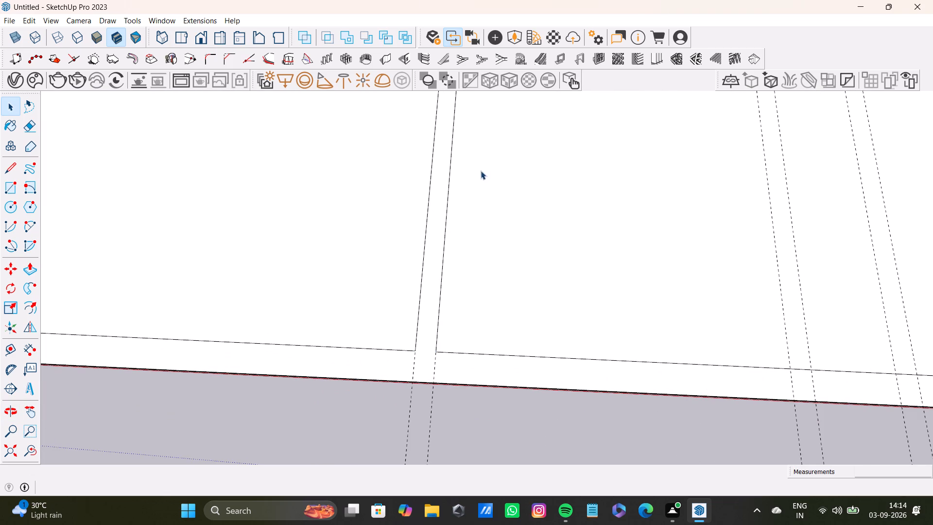
# Delete the edge where the second crosswise wall from the red axis meets the outer wall facing the house.
pyautogui.scroll(-10, 481, 169)
pyautogui.keyDown('shift'); pyautogui.moveTo(449, 140); pyautogui.dragTo(486, 290, button='middle'); pyautogui.keyUp('shift')
pyautogui.scroll(16, 488, 242)
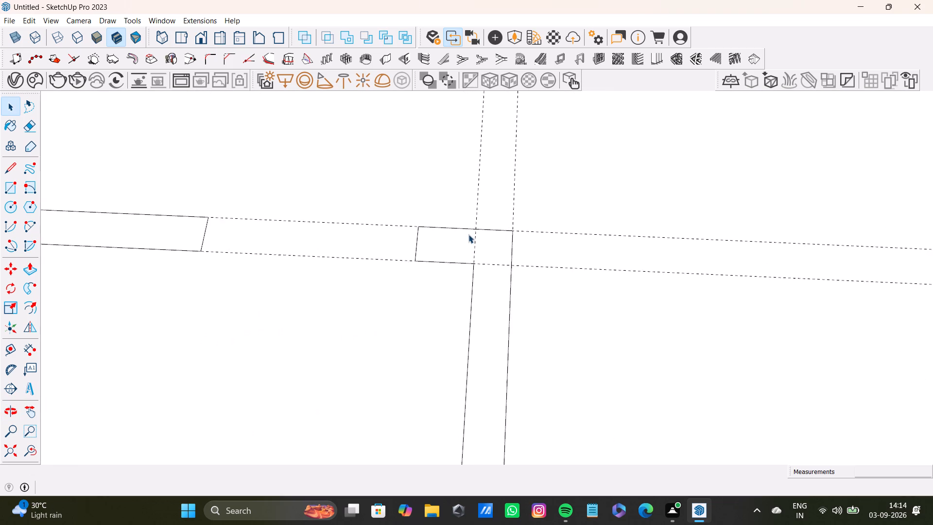
pyautogui.scroll(-19, 468, 234)
pyautogui.keyDown('shift'); pyautogui.moveTo(430, 181); pyautogui.dragTo(469, 347, button='middle'); pyautogui.keyUp('shift')
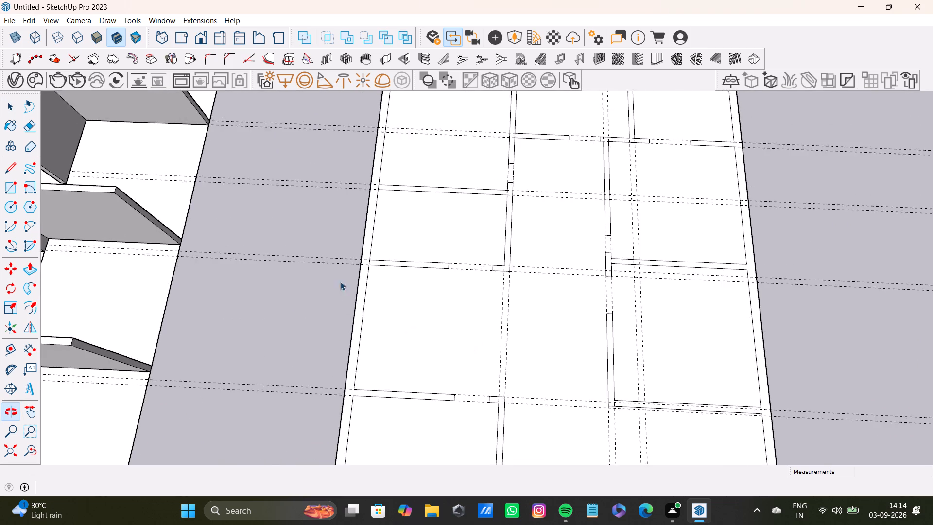
pyautogui.scroll(13, 322, 269)
pyautogui.click(353, 248)
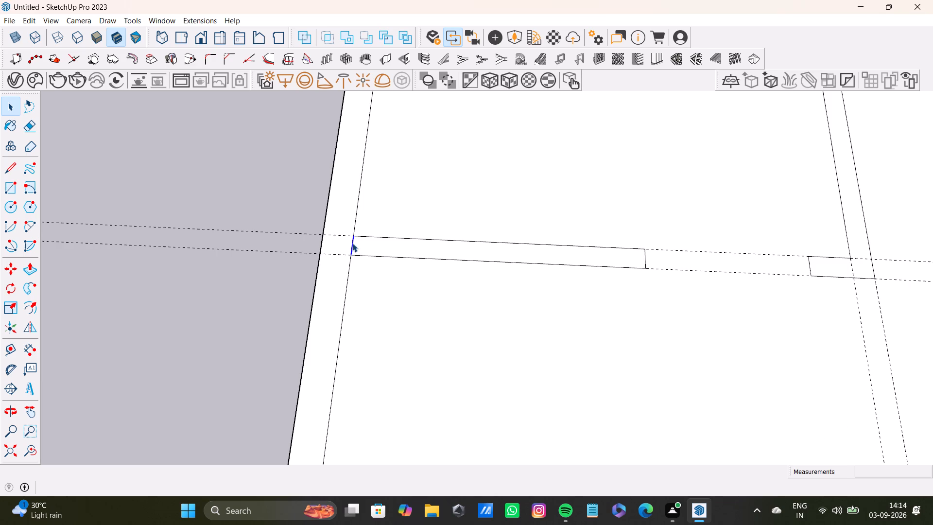
pyautogui.press('Delete')
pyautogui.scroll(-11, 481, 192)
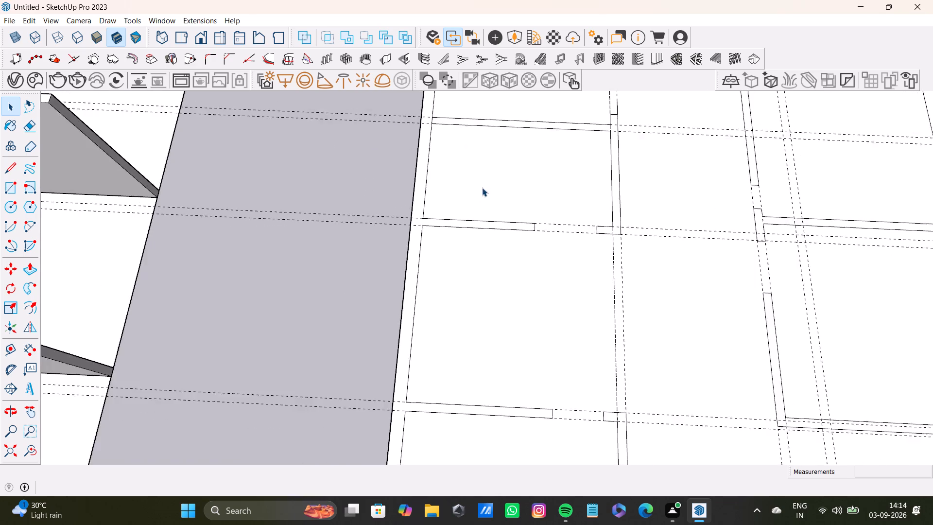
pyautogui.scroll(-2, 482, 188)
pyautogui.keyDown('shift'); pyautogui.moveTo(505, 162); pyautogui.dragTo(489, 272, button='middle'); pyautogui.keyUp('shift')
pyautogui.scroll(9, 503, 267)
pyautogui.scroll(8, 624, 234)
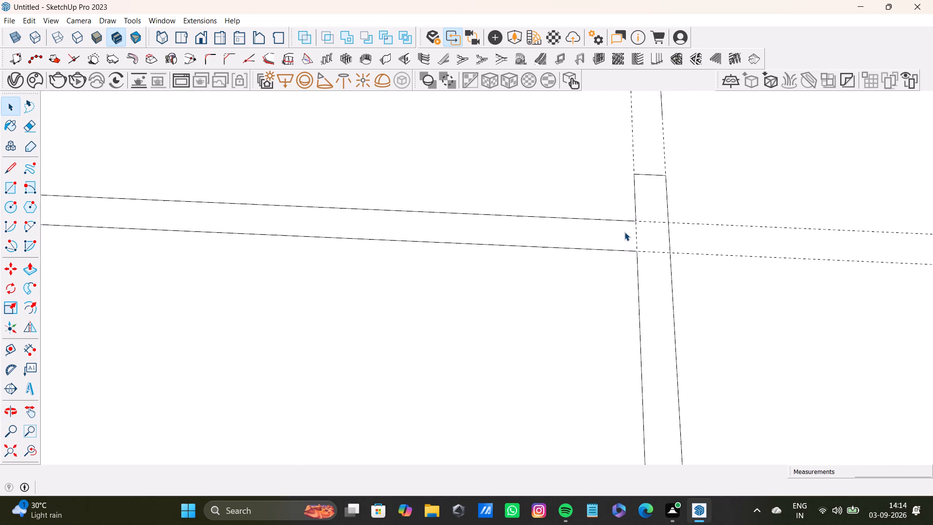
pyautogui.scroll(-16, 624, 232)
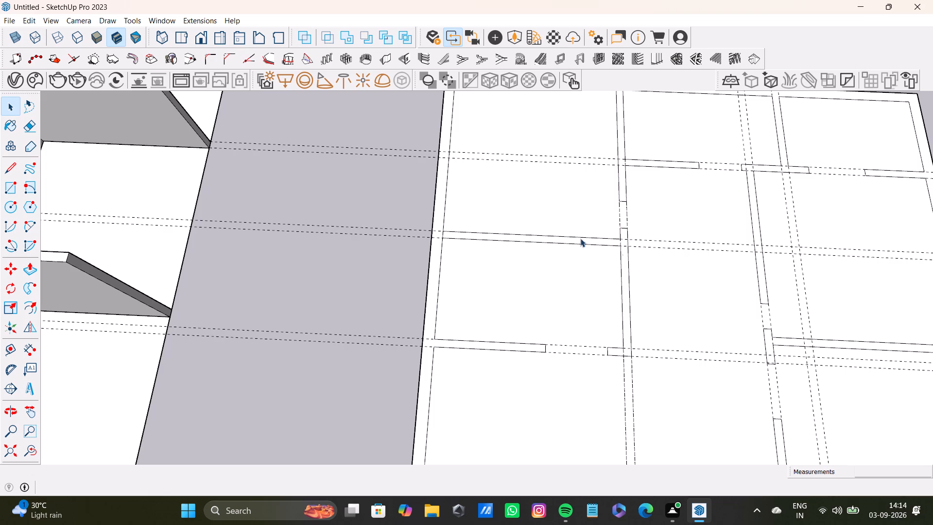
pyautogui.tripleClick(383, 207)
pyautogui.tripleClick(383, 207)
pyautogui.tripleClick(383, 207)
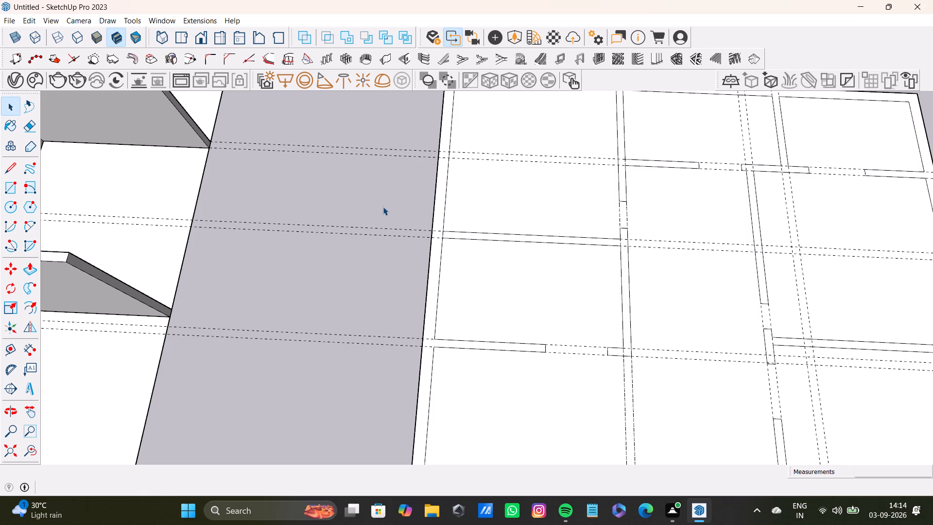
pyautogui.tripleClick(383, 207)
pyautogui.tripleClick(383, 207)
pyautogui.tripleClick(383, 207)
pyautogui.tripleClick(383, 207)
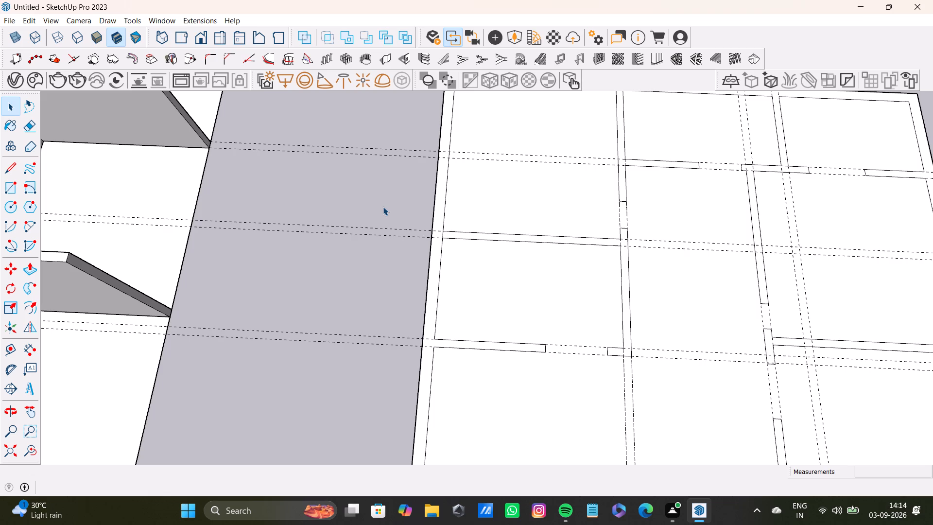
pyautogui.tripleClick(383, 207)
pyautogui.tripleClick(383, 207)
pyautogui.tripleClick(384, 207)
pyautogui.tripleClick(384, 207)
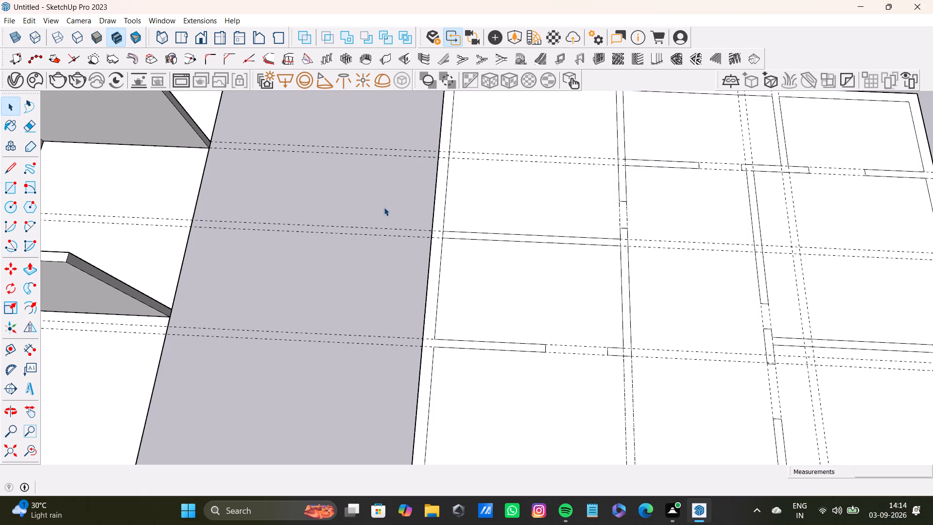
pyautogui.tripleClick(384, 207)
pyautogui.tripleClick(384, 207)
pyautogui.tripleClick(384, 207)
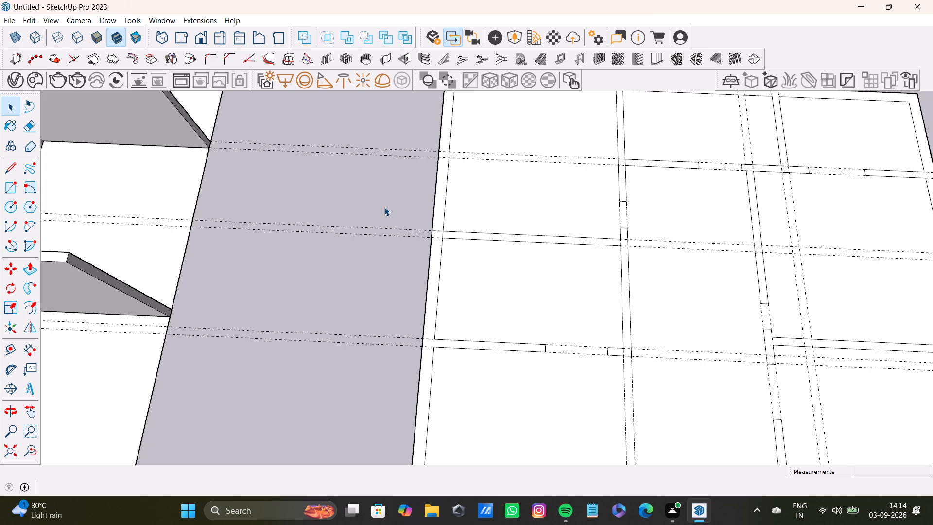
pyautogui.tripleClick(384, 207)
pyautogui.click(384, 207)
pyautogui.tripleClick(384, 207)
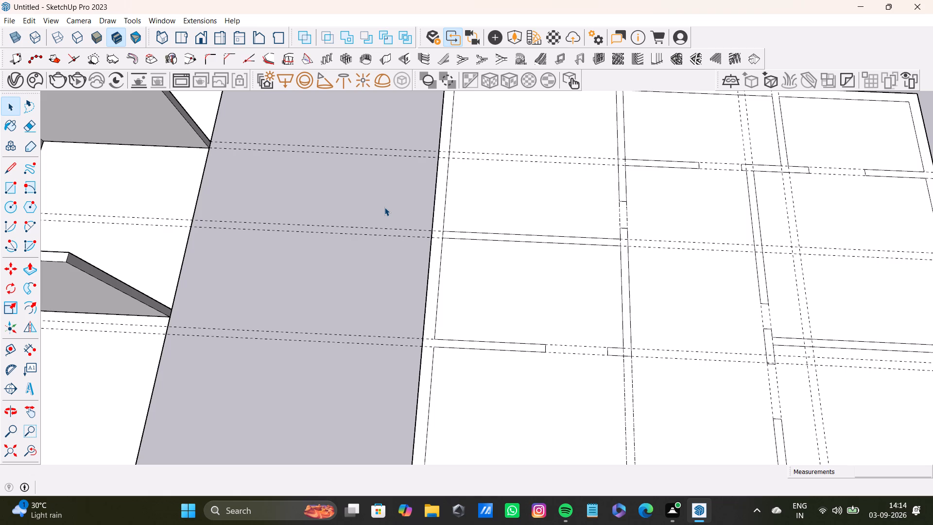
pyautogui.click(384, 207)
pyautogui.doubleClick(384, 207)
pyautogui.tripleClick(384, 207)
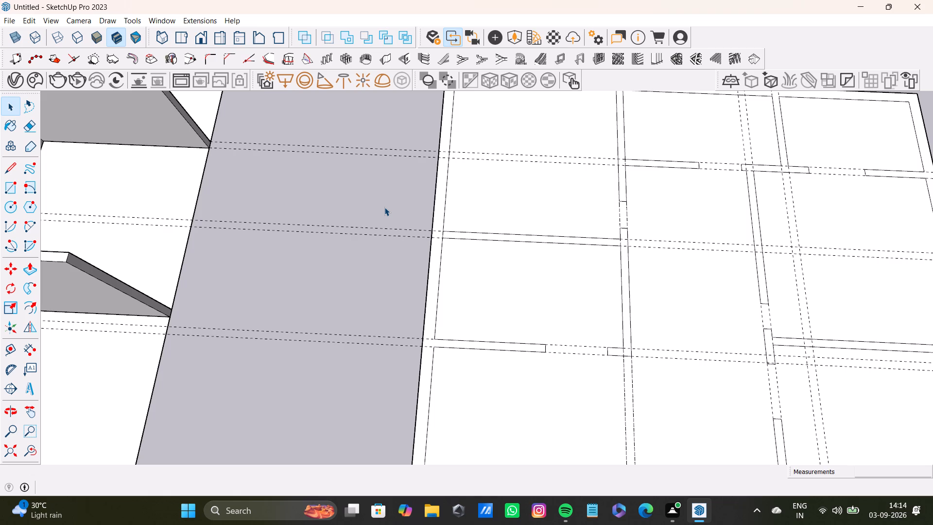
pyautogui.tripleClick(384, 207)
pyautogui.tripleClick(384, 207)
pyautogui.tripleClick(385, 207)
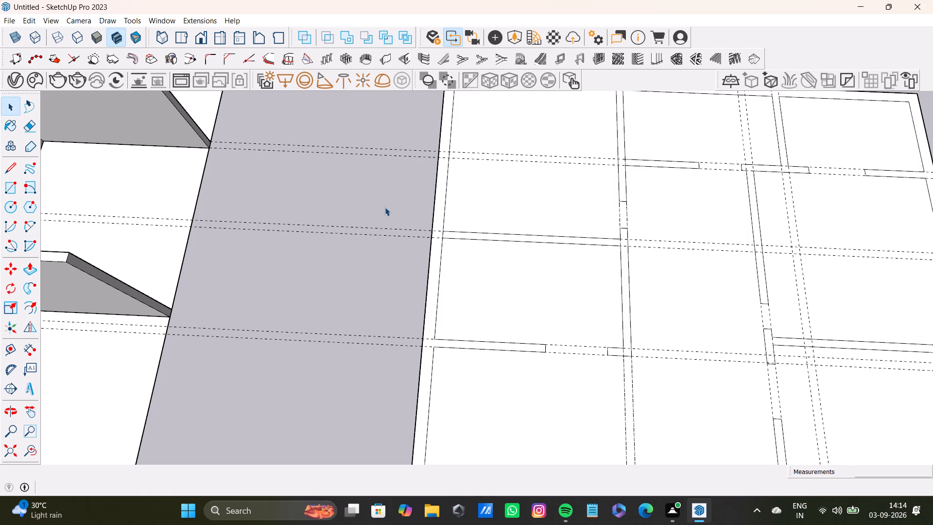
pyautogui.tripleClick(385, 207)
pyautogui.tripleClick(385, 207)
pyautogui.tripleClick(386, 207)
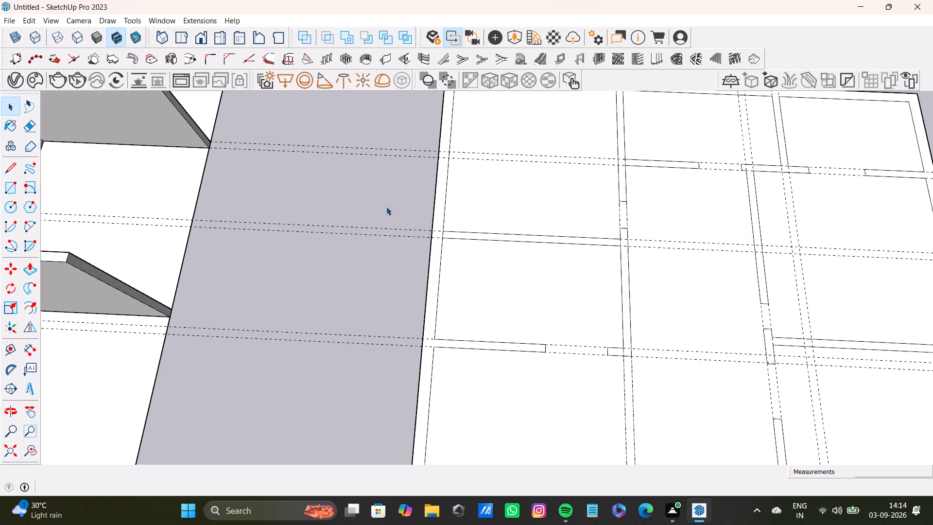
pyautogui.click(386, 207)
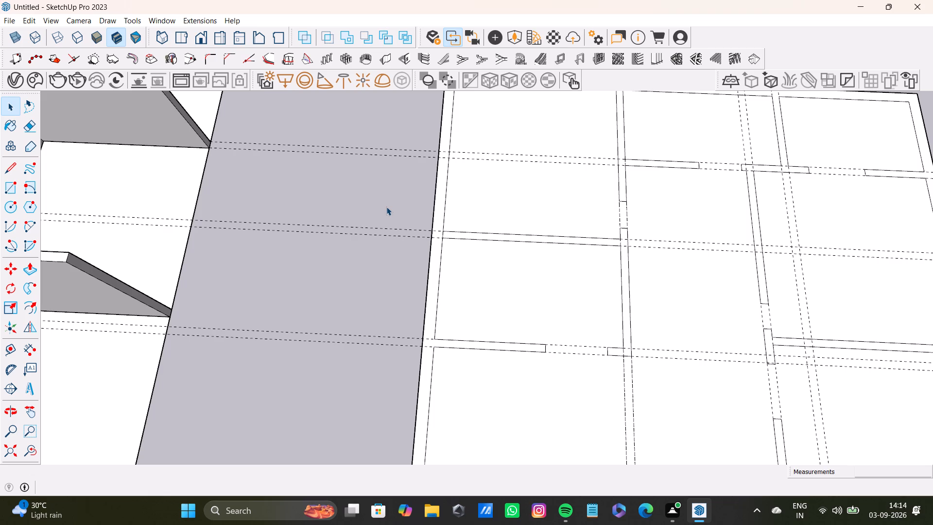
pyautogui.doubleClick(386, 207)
# Delete the edge where the third crosswise wall from the red axis, without a door opening, meets the outer wall facing the house.
pyautogui.scroll(-13, 386, 208)
pyautogui.moveTo(371, 219); pyautogui.dragTo(289, 196, button='middle')
pyautogui.scroll(5, 379, 186)
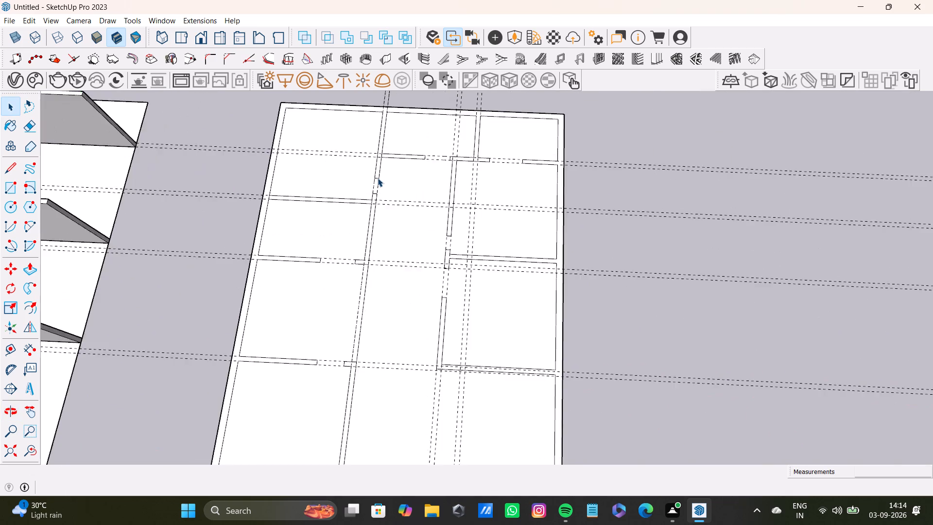
pyautogui.scroll(13, 378, 178)
pyautogui.scroll(-19, 374, 173)
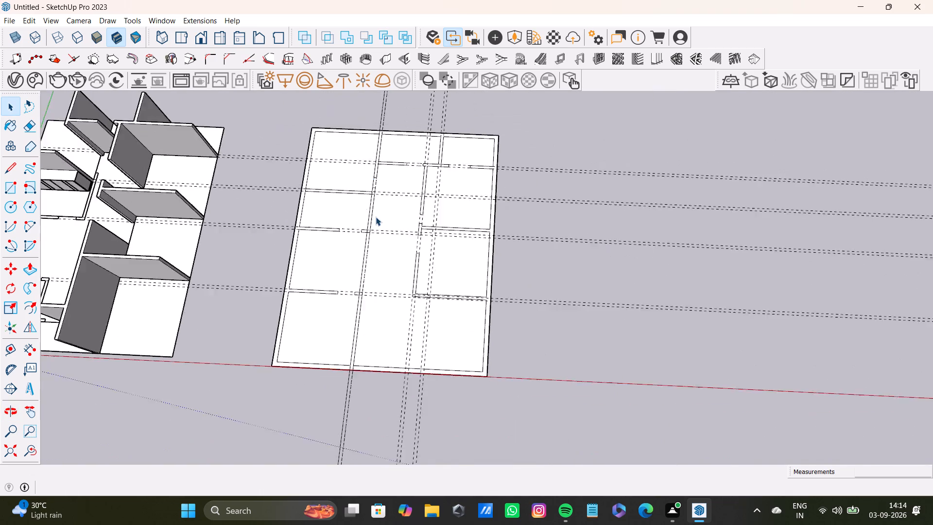
pyautogui.scroll(10, 376, 218)
pyautogui.scroll(-1, 371, 242)
pyautogui.scroll(3, 368, 242)
pyautogui.click(358, 239)
pyautogui.scroll(-5, 357, 239)
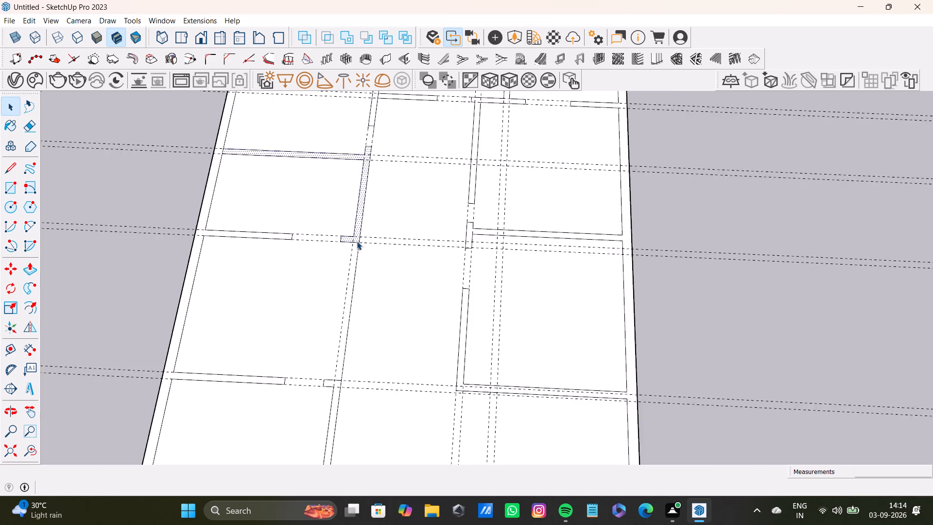
pyautogui.scroll(-5, 357, 241)
pyautogui.scroll(13, 274, 196)
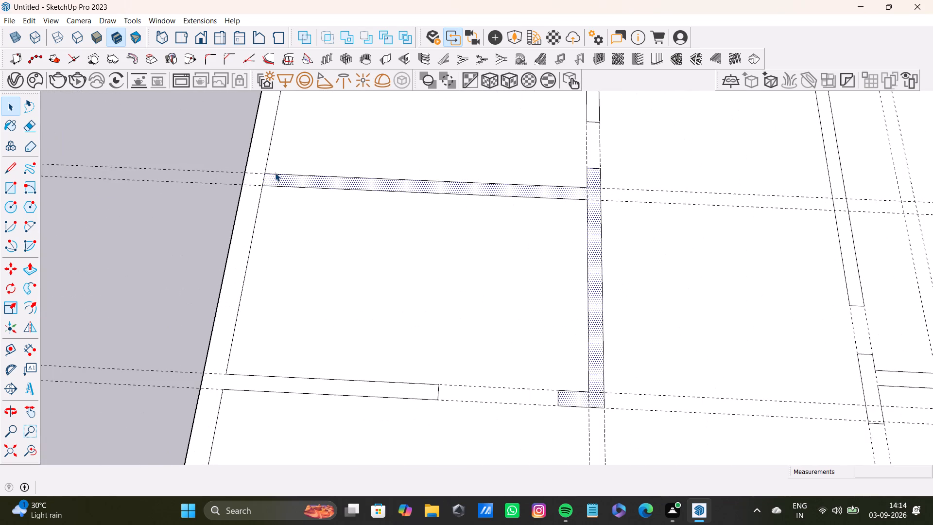
pyautogui.click(261, 177)
pyautogui.click(264, 180)
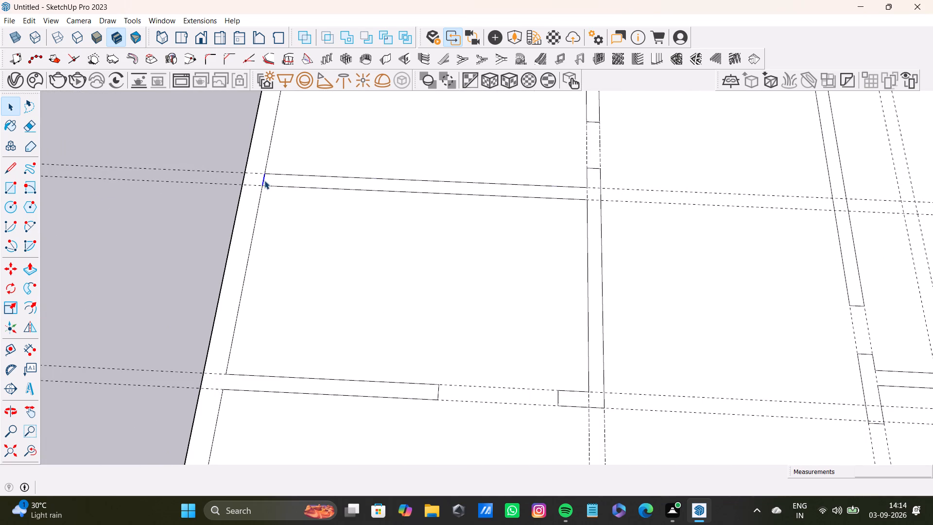
pyautogui.press('Delete')
# Select the outer wall face and examine the plan to check that all inner walls are joined to it.
pyautogui.scroll(-9, 277, 203)
pyautogui.click(268, 215)
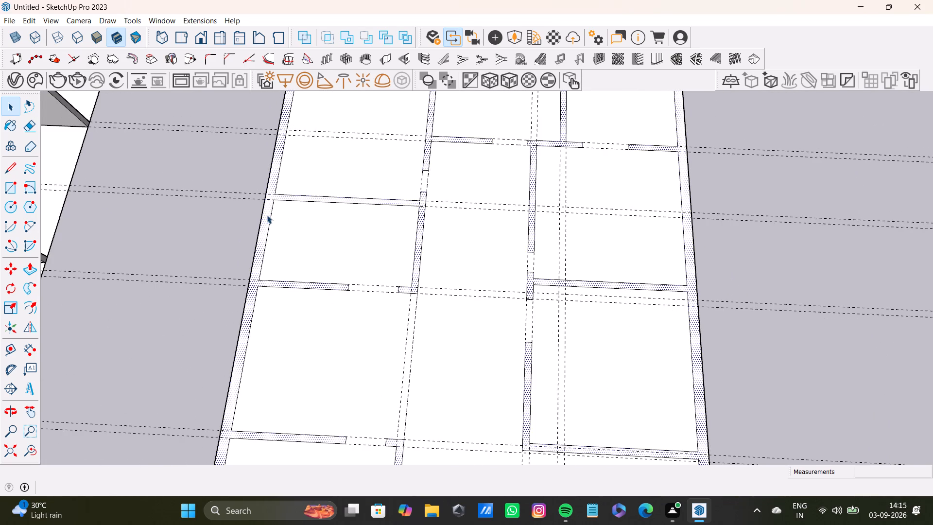
pyautogui.scroll(-9, 422, 292)
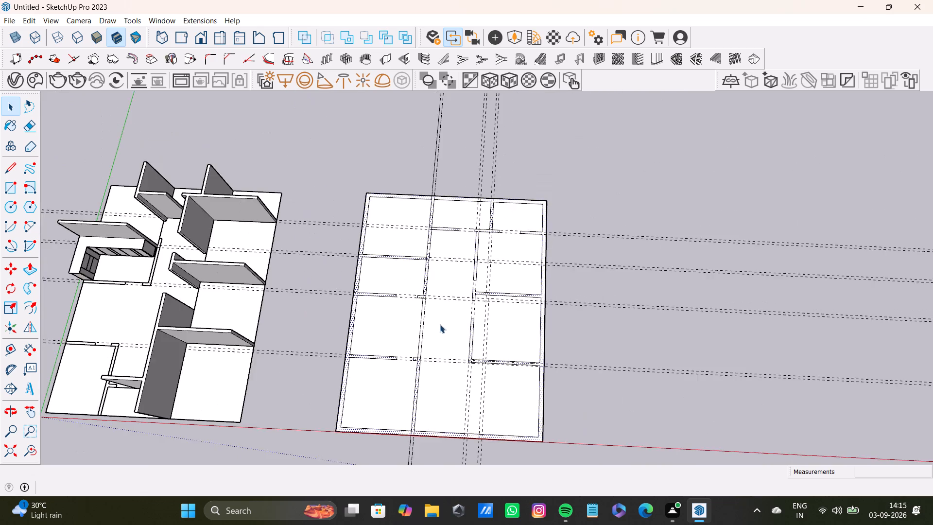
pyautogui.keyDown('shift'); pyautogui.moveTo(440, 324); pyautogui.dragTo(430, 268, button='middle'); pyautogui.keyUp('shift')
pyautogui.scroll(9, 409, 303)
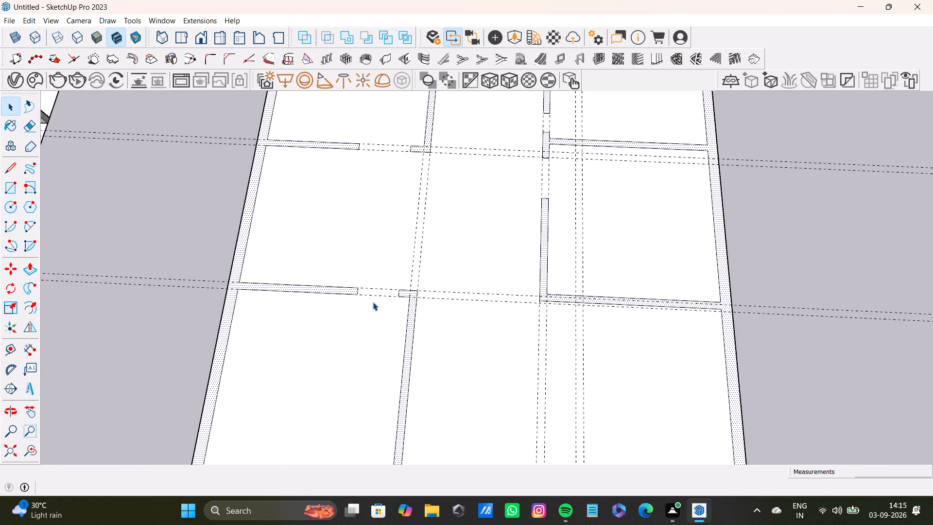
# Reselect the outer wall face and examine the plan to check that the inner walls connect to it.
pyautogui.scroll(-8, 378, 312)
pyautogui.keyDown('shift'); pyautogui.moveTo(410, 334); pyautogui.dragTo(399, 262, button='middle'); pyautogui.keyUp('shift')
pyautogui.scroll(9, 428, 317)
pyautogui.scroll(-7, 449, 334)
pyautogui.scroll(9, 612, 190)
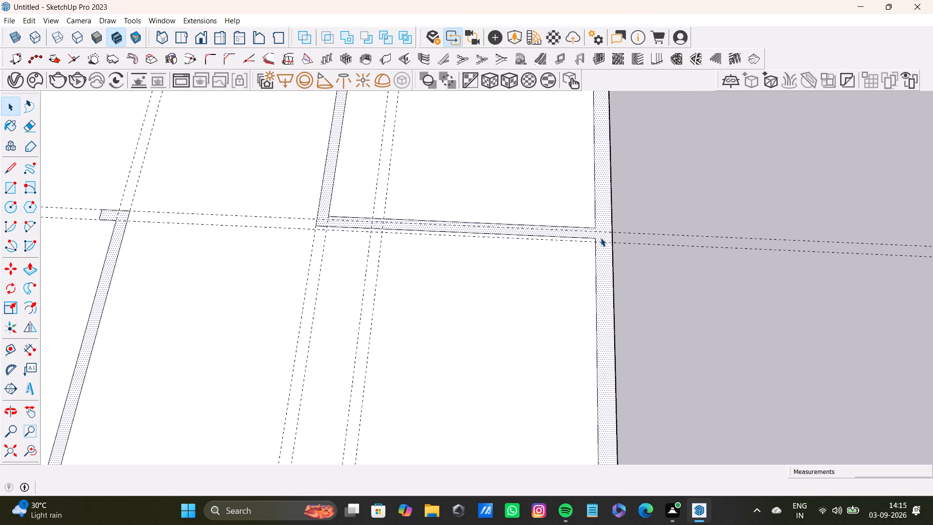
pyautogui.click(599, 232)
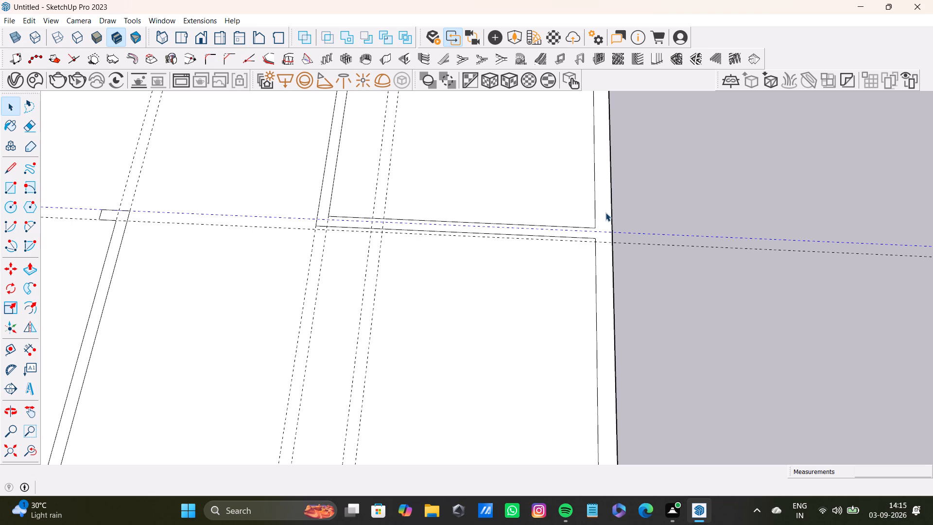
pyautogui.click(605, 212)
pyautogui.scroll(-13, 598, 211)
pyautogui.keyDown('shift'); pyautogui.moveTo(567, 197); pyautogui.dragTo(565, 263, button='middle'); pyautogui.keyUp('shift')
pyautogui.scroll(8, 376, 177)
pyautogui.scroll(-4, 388, 203)
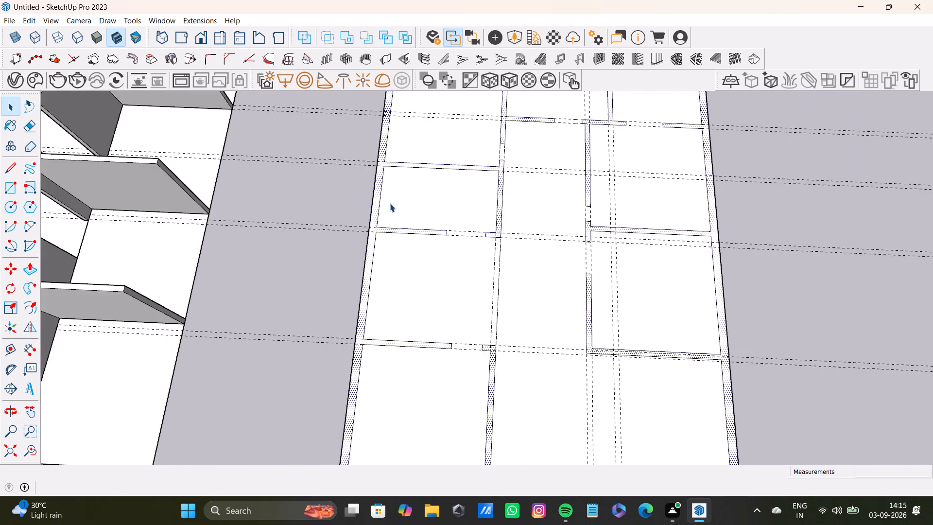
pyautogui.scroll(-4, 390, 203)
pyautogui.scroll(4, 555, 297)
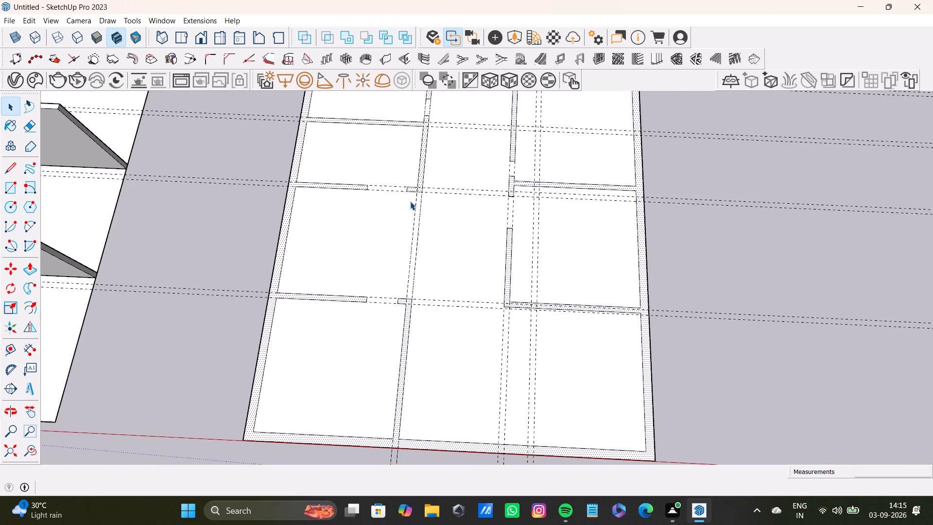
# Delete all construction guides from the model.
pyautogui.click(34, 20)
pyautogui.click(78, 118)
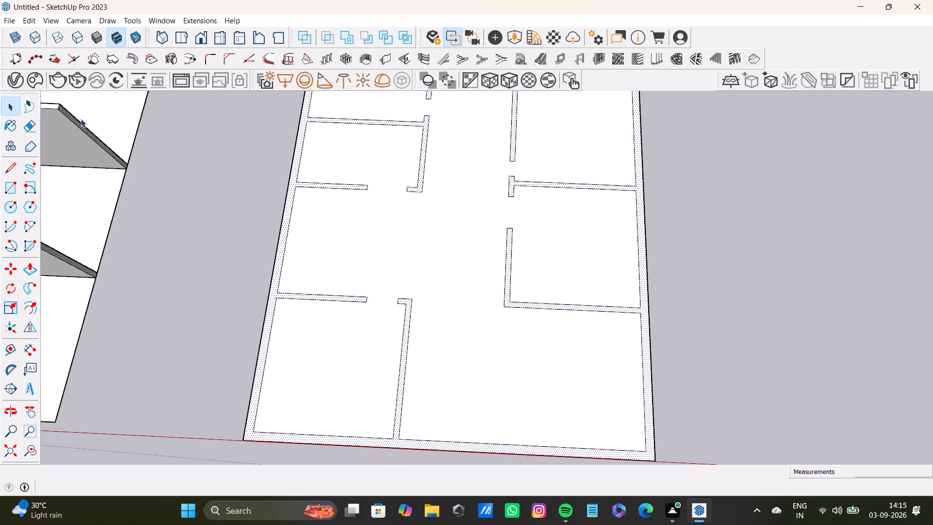
# Draw a rectangle corner to corner over the second room from the far end on the house side, closing its door opening.
pyautogui.scroll(-4, 267, 207)
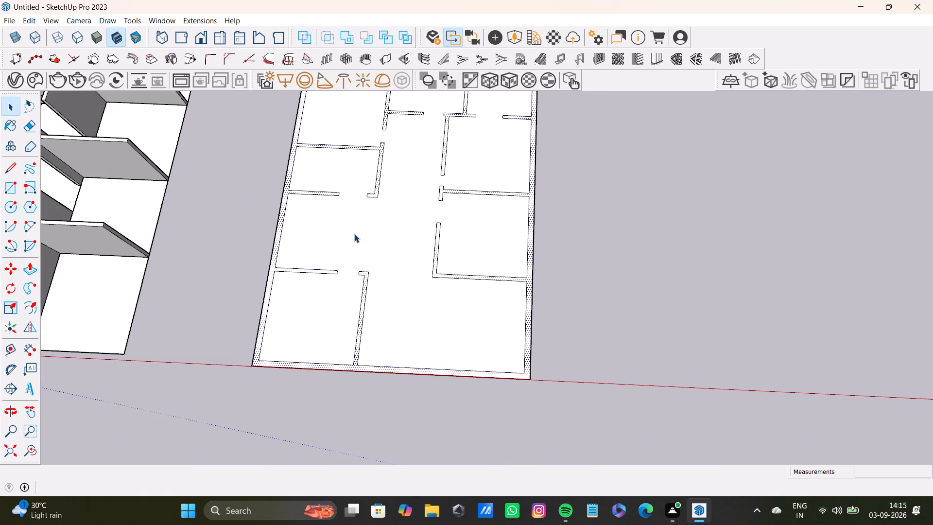
pyautogui.keyDown('shift'); pyautogui.moveTo(348, 192); pyautogui.dragTo(349, 250, button='middle'); pyautogui.keyUp('shift')
pyautogui.scroll(9, 287, 216)
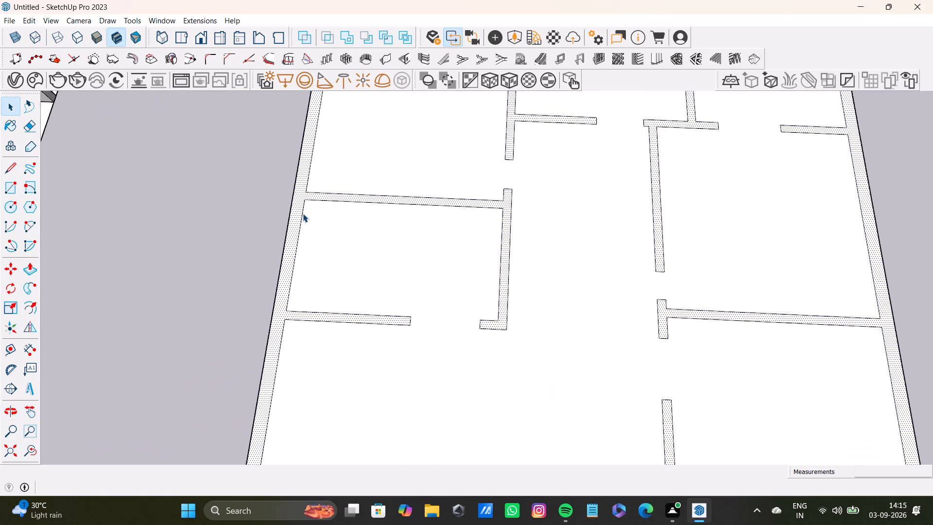
pyautogui.scroll(3, 303, 213)
pyautogui.press('r')
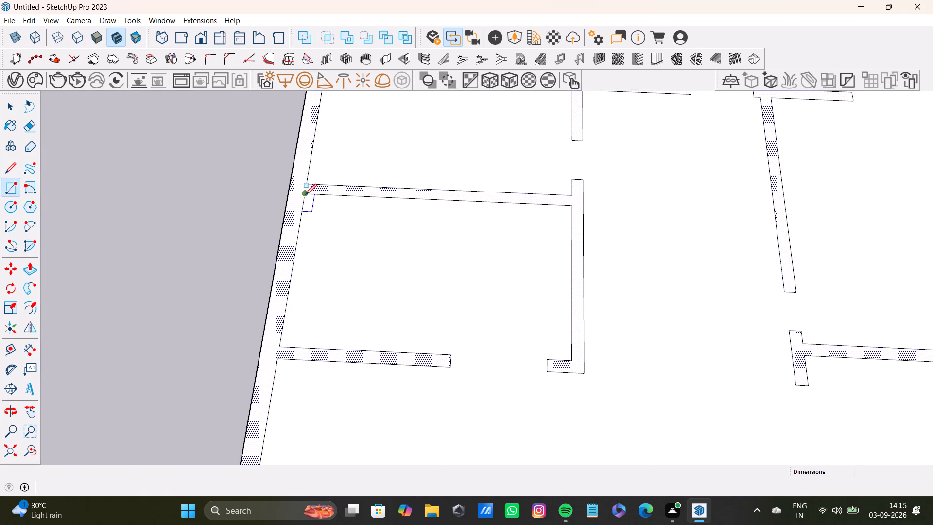
pyautogui.click(305, 194)
pyautogui.click(569, 358)
pyautogui.press('space')
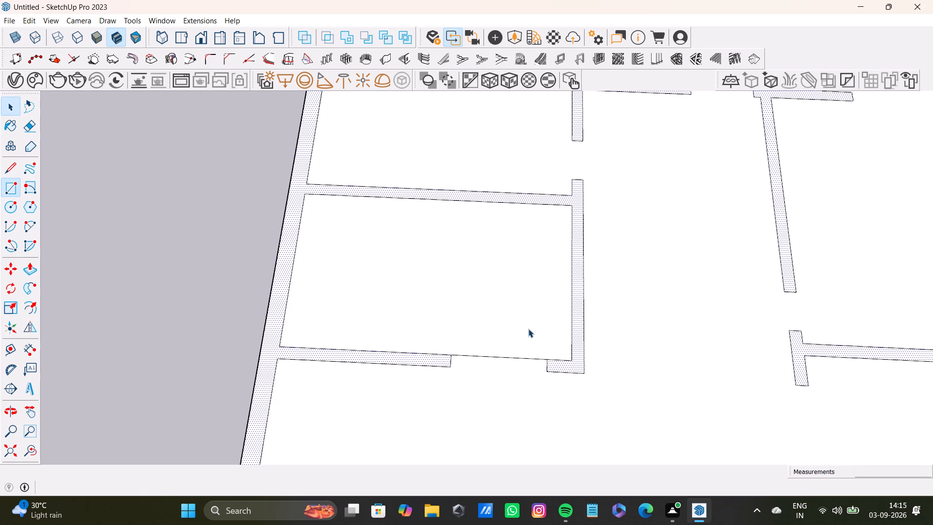
# Make a group of the new rectangle's face and edges in the second room from the far end on the house side.
pyautogui.click(525, 322)
pyautogui.rightClick(525, 322)
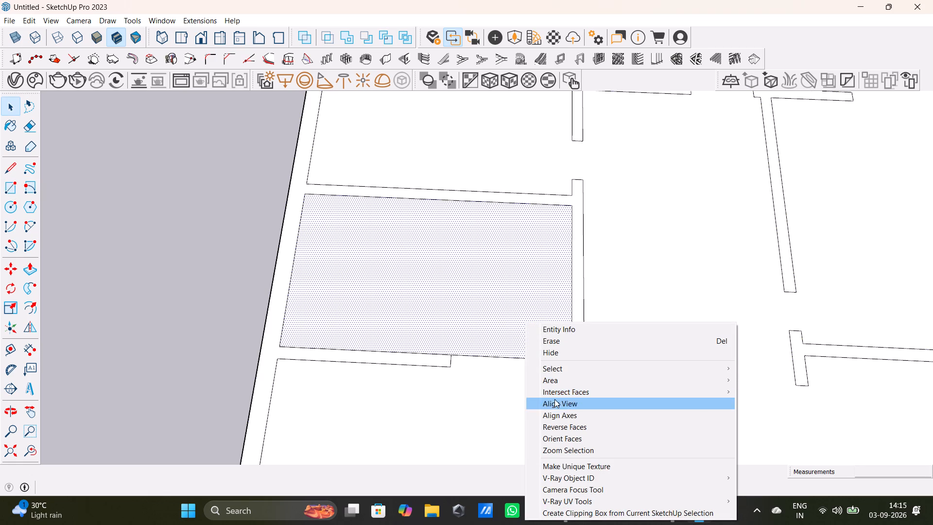
pyautogui.rightClick(462, 311)
pyautogui.rightClick(462, 311)
pyautogui.rightClick(462, 311)
pyautogui.tripleClick(462, 308)
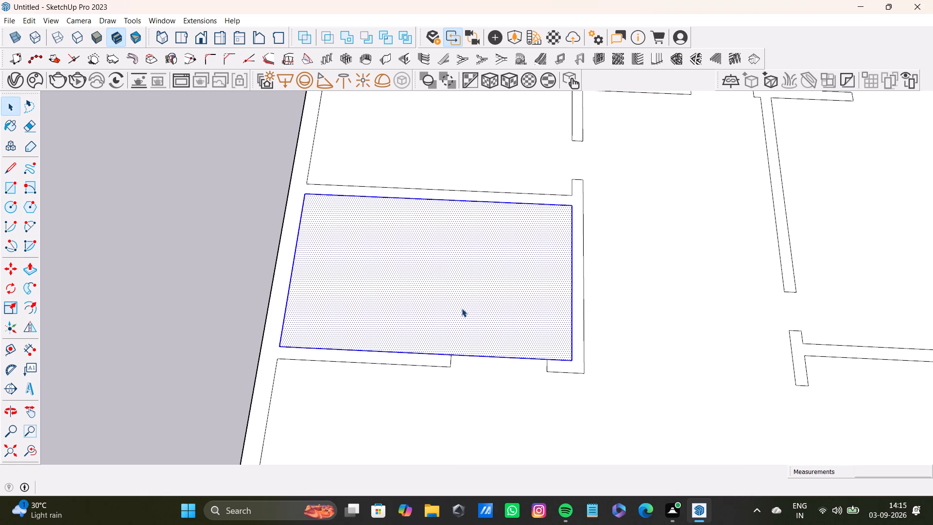
pyautogui.click(462, 308)
pyautogui.doubleClick(462, 308)
pyautogui.rightClick(462, 308)
pyautogui.rightClick(462, 308)
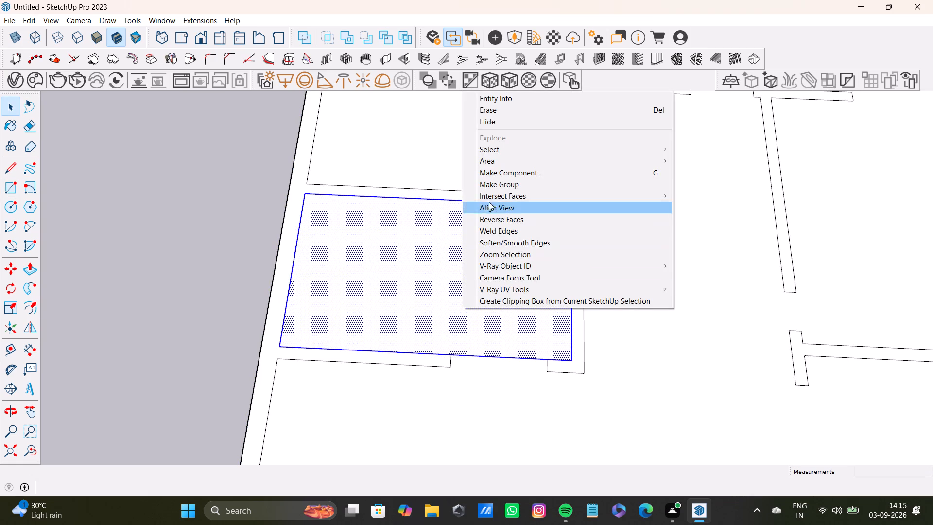
pyautogui.click(498, 187)
# Draw a rectangle between opposite inner corners of the far corner room nearest the house.
pyautogui.scroll(-7, 471, 128)
pyautogui.keyDown('shift'); pyautogui.moveTo(487, 157); pyautogui.dragTo(430, 305, button='middle'); pyautogui.keyUp('shift')
pyautogui.click(426, 268)
pyautogui.click(416, 266)
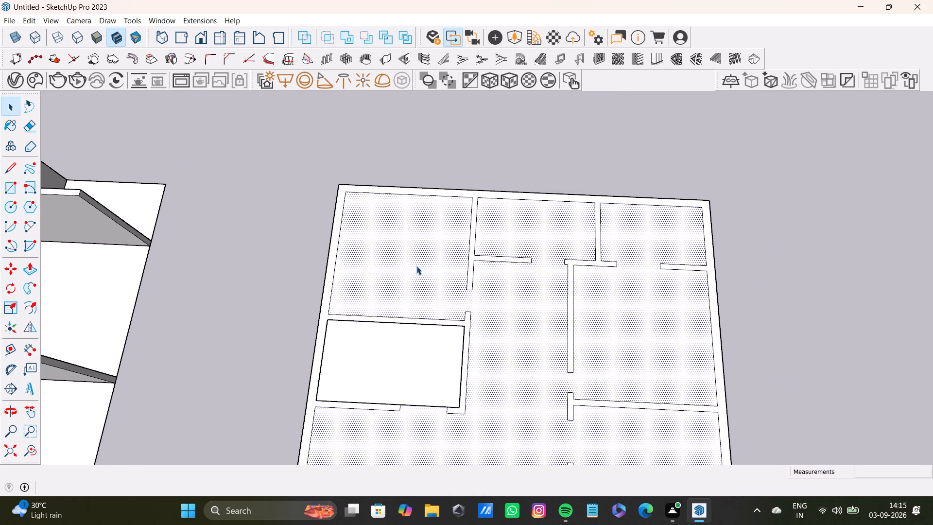
pyautogui.press('r')
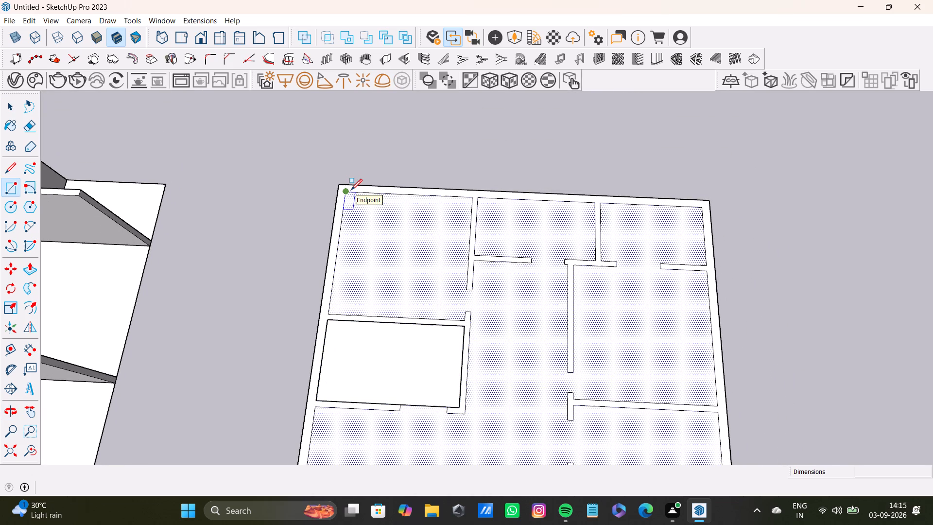
pyautogui.click(346, 193)
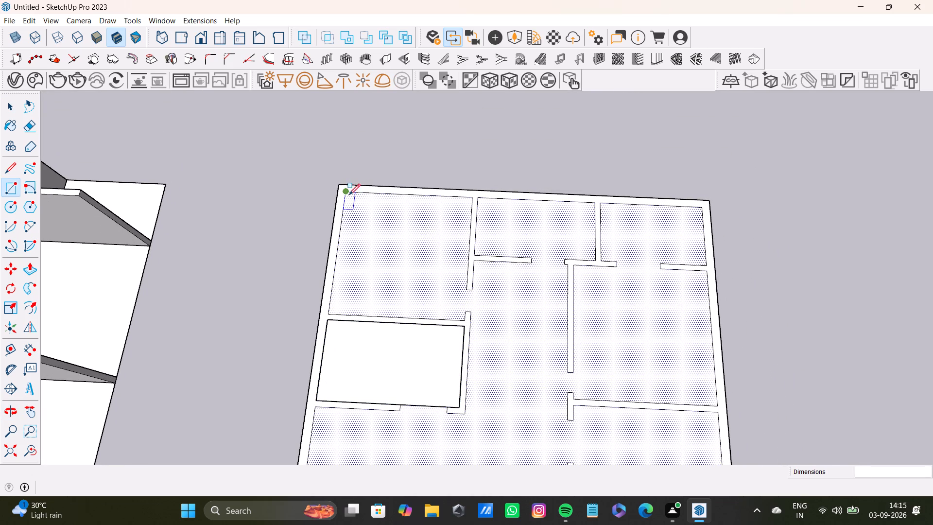
pyautogui.click(465, 320)
pyautogui.press('space')
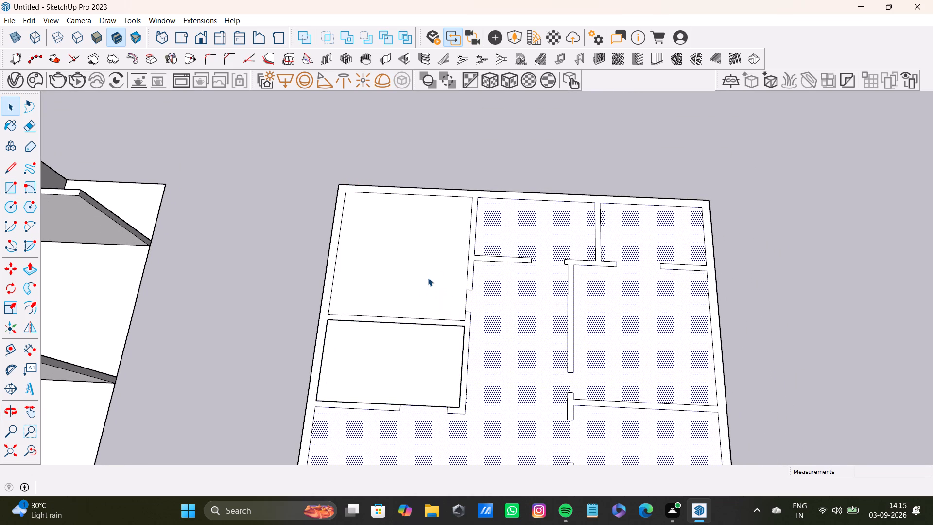
# Make a group of the rectangle's face and edges in the far corner room nearest the house.
pyautogui.rightClick(428, 278)
pyautogui.rightClick(428, 278)
pyautogui.rightClick(428, 278)
pyautogui.tripleClick(428, 278)
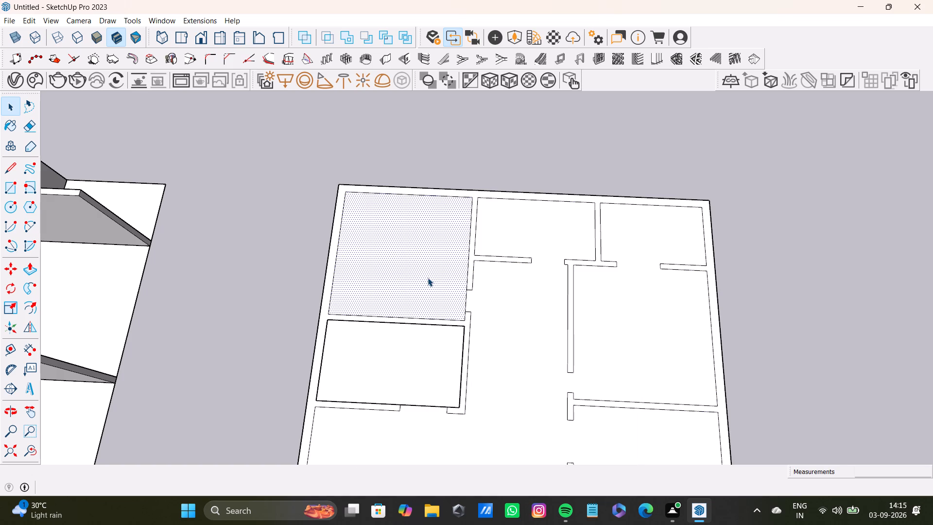
pyautogui.click(428, 277)
pyautogui.doubleClick(428, 277)
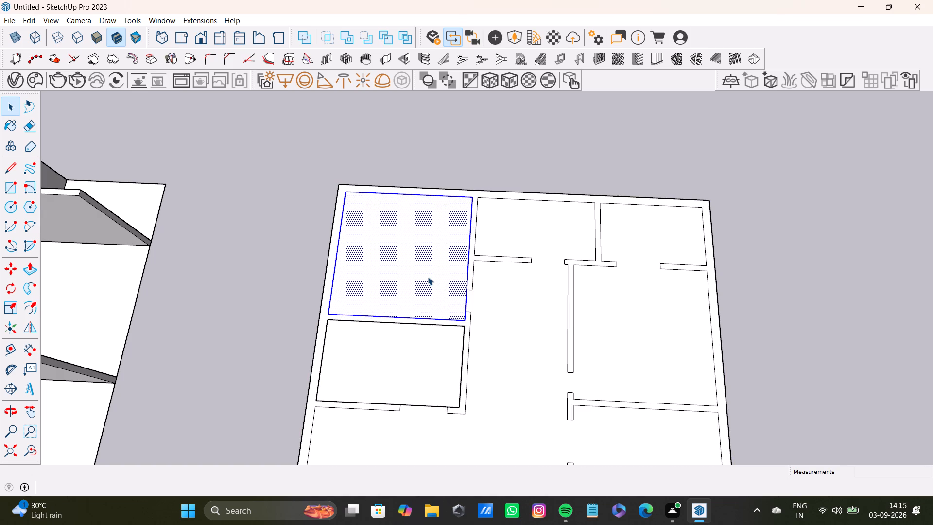
pyautogui.rightClick(428, 277)
pyautogui.rightClick(428, 277)
pyautogui.rightClick(428, 277)
pyautogui.click(459, 366)
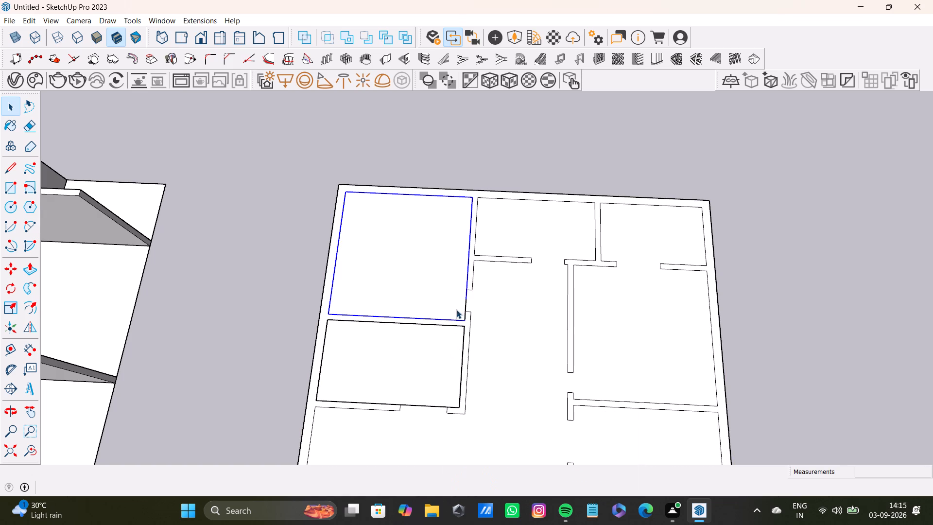
pyautogui.press('space')
pyautogui.click(449, 180)
# Draw an 11' by 5' 10" rectangle over the middle room along the far outer wall.
pyautogui.scroll(-4, 499, 232)
pyautogui.keyDown('shift'); pyautogui.moveTo(505, 281); pyautogui.dragTo(443, 270, button='middle'); pyautogui.keyUp('shift')
pyautogui.scroll(4, 441, 227)
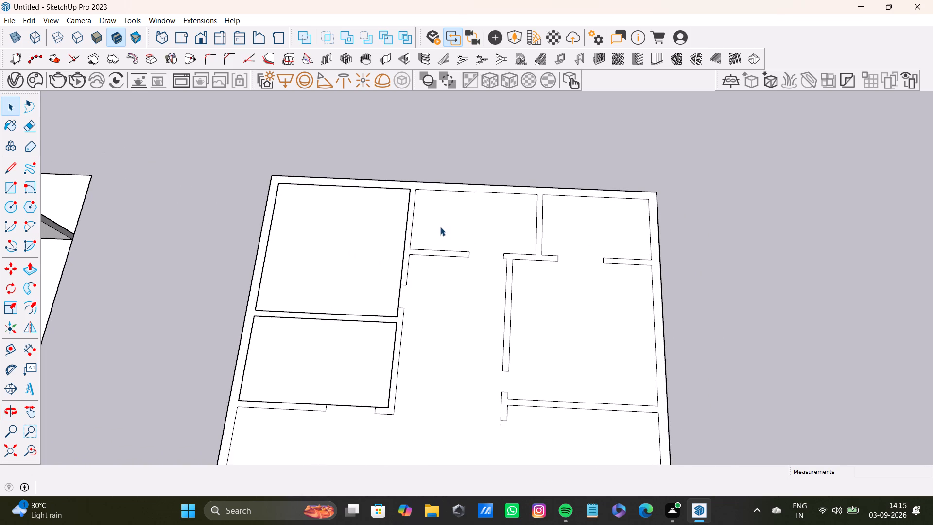
pyautogui.press('r')
pyautogui.scroll(8, 417, 200)
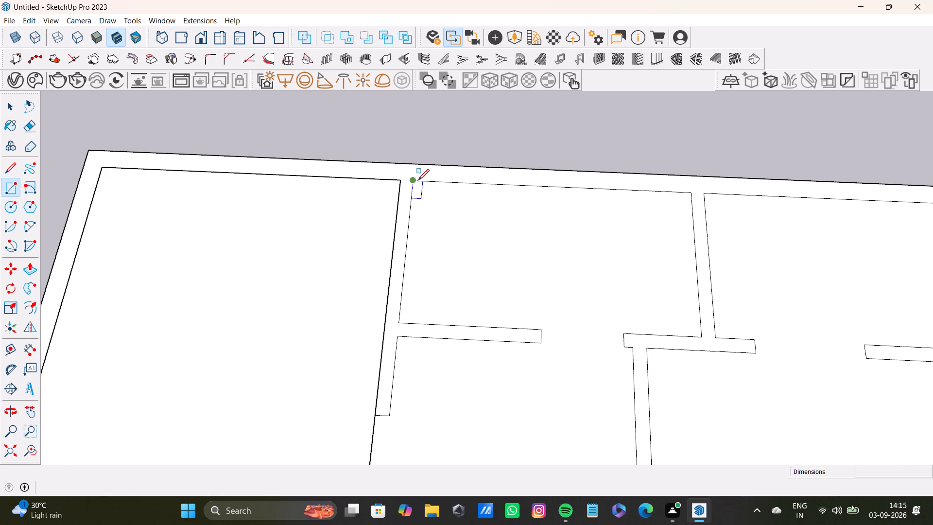
pyautogui.click(415, 178)
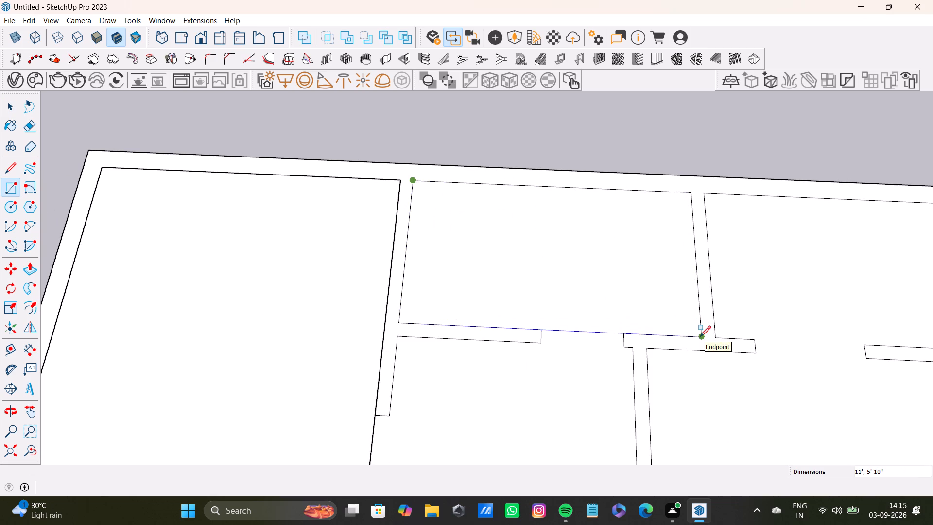
pyautogui.click(700, 337)
pyautogui.press('space')
# Make a group of the rectangle's face and edges in the middle room along the far outer wall.
pyautogui.doubleClick(576, 267)
pyautogui.rightClick(576, 267)
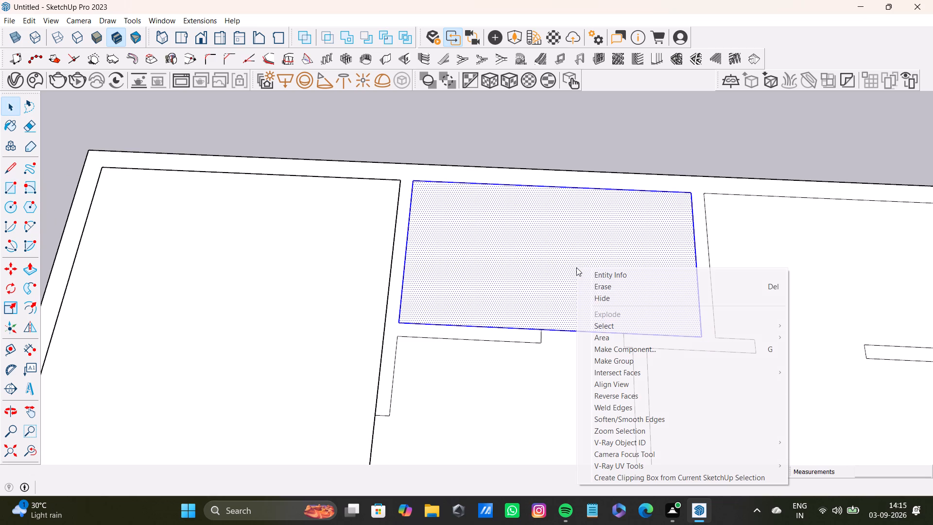
pyautogui.click(608, 357)
pyautogui.scroll(-5, 600, 346)
pyautogui.keyDown('shift'); pyautogui.moveTo(621, 316); pyautogui.dragTo(365, 228, button='middle'); pyautogui.keyUp('shift')
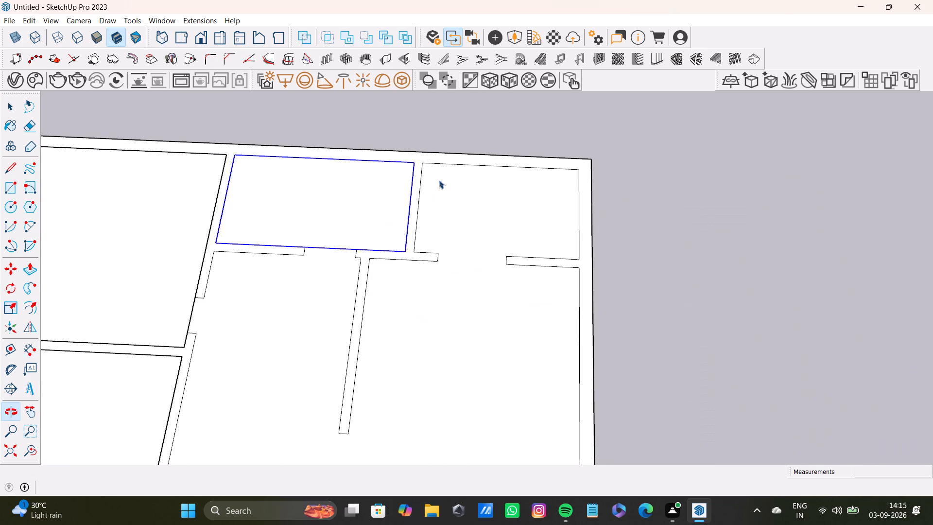
pyautogui.press('space')
pyautogui.click(434, 115)
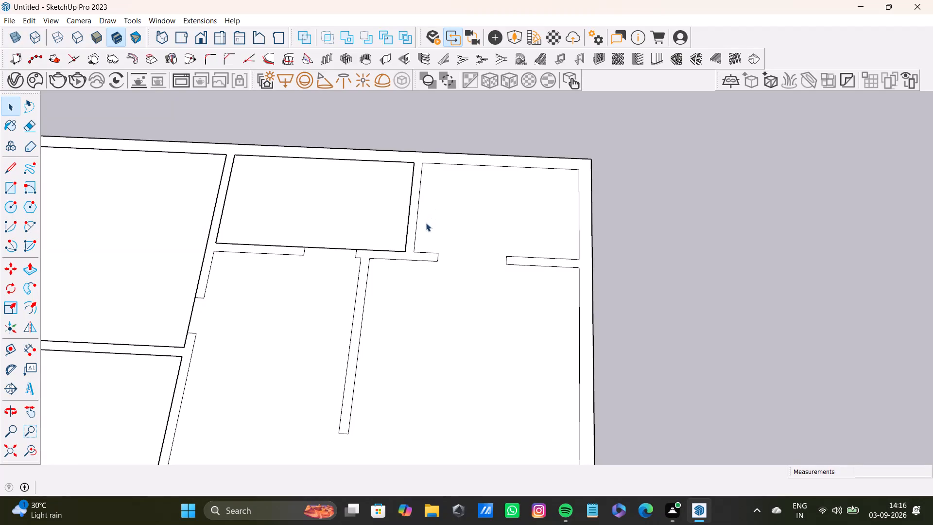
# Draw a 9' 6" by 5' 10" rectangle over the far corner room on the side away from the house.
pyautogui.press('r')
pyautogui.scroll(8, 416, 224)
pyautogui.click(425, 116)
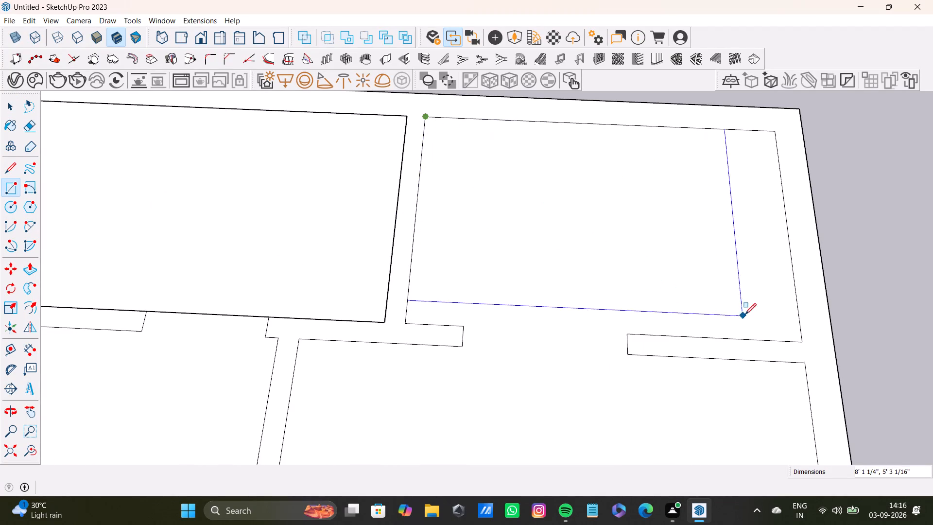
pyautogui.click(799, 342)
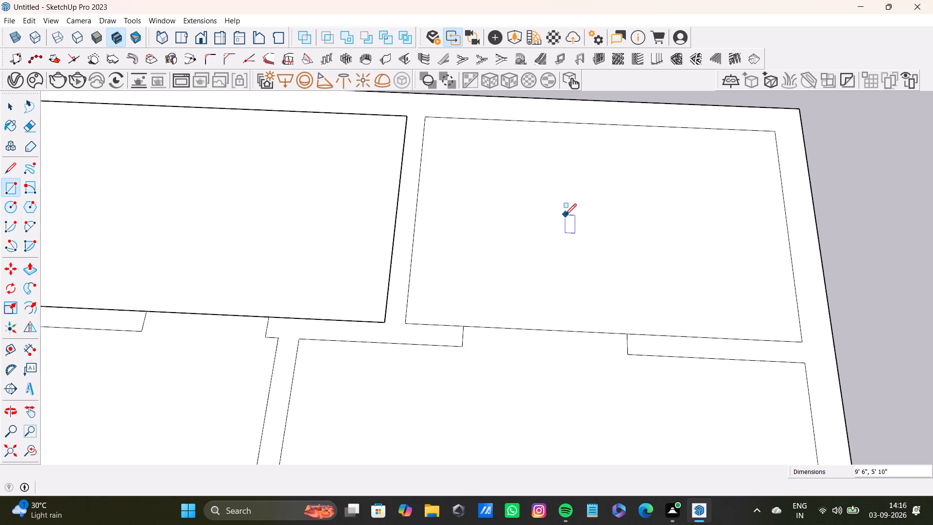
pyautogui.press('space')
# Make a group of the rectangle's face and edges in the far corner room away from the house.
pyautogui.doubleClick(565, 215)
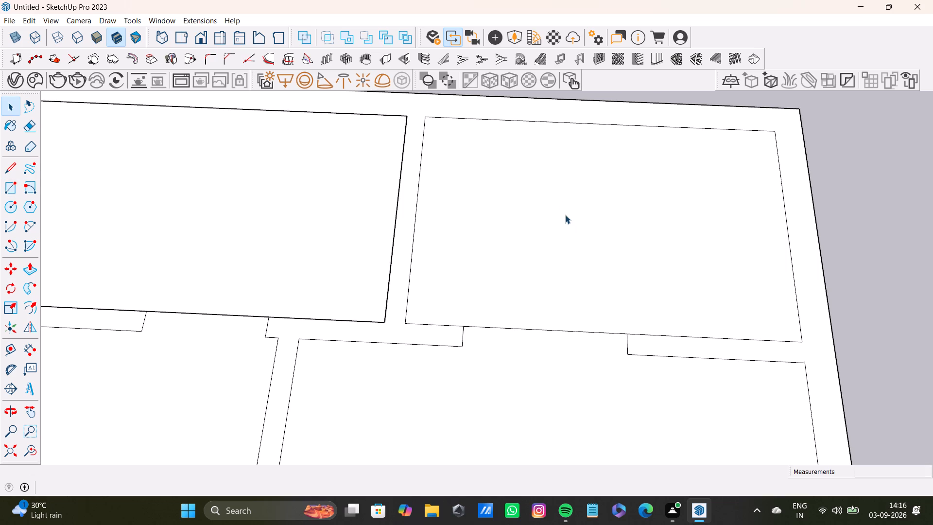
pyautogui.rightClick(565, 215)
pyautogui.rightClick(565, 215)
pyautogui.rightClick(565, 215)
pyautogui.rightClick(565, 215)
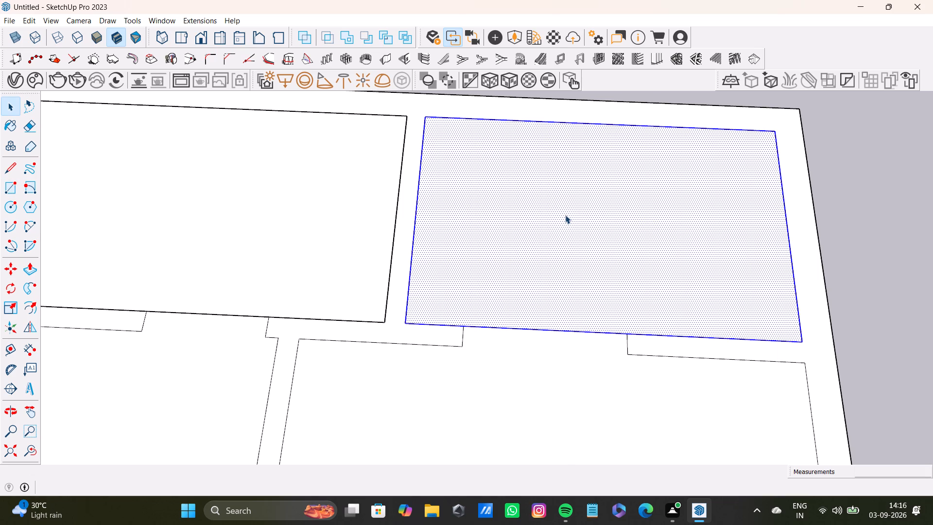
pyautogui.rightClick(565, 215)
pyautogui.click(595, 303)
pyautogui.press('space')
# Draw a rectangle corner to corner over the large room adjoining the far corner room on the side away from the house.
pyautogui.scroll(-8, 494, 275)
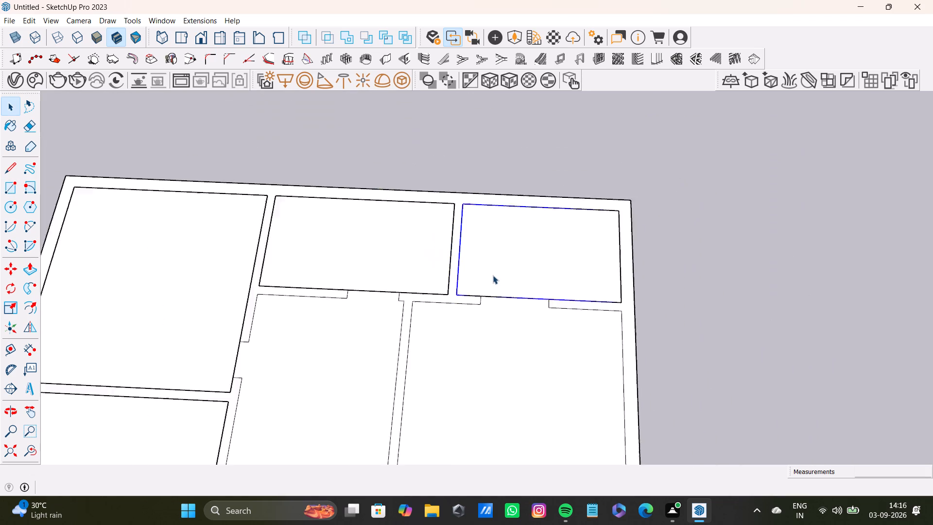
pyautogui.scroll(-6, 493, 275)
pyautogui.keyDown('shift'); pyautogui.moveTo(493, 307); pyautogui.dragTo(487, 227, button='middle'); pyautogui.keyUp('shift')
pyautogui.press('r')
pyautogui.scroll(5, 437, 283)
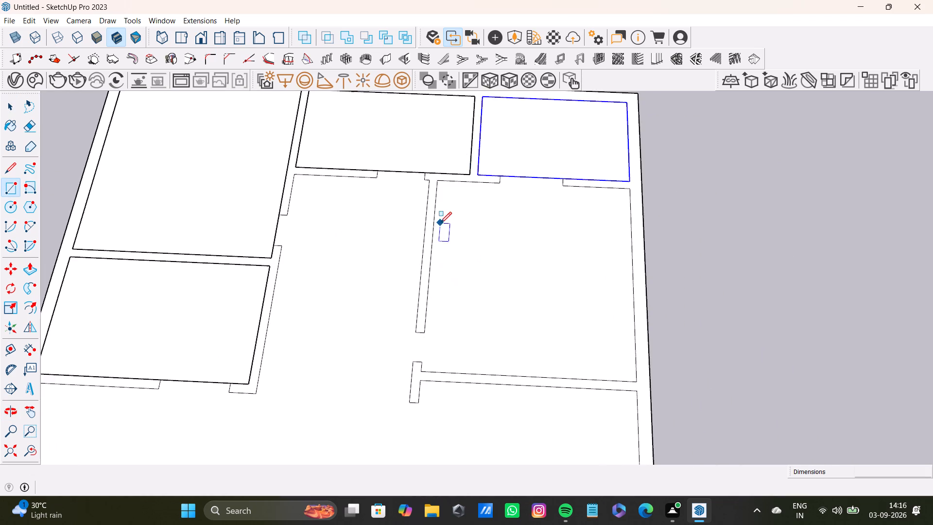
pyautogui.scroll(2, 440, 223)
pyautogui.click(439, 170)
pyautogui.scroll(-3, 542, 361)
pyautogui.keyDown('shift'); pyautogui.moveTo(601, 387); pyautogui.dragTo(559, 307, button='middle'); pyautogui.keyUp('shift')
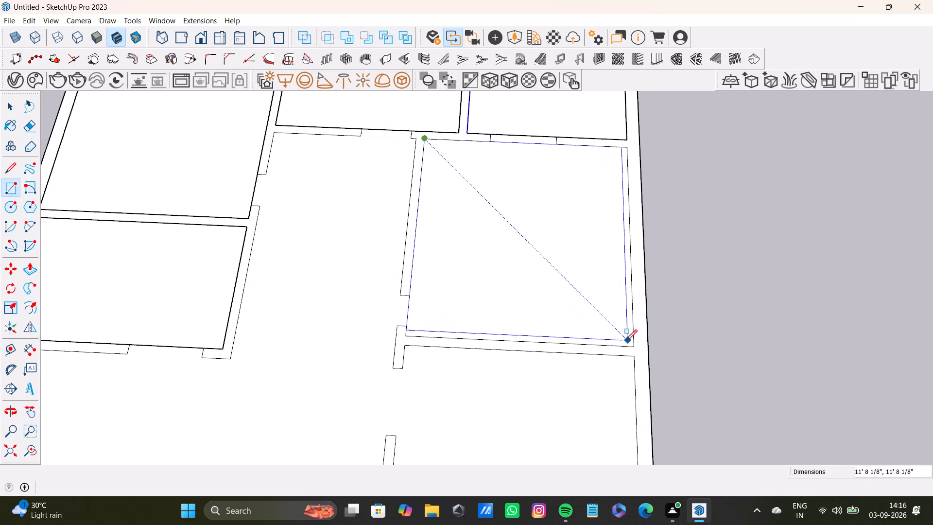
pyautogui.click(634, 346)
pyautogui.press('space')
# Make a group of the rectangle's face and edges in that large room on the side away from the house.
pyautogui.doubleClick(570, 286)
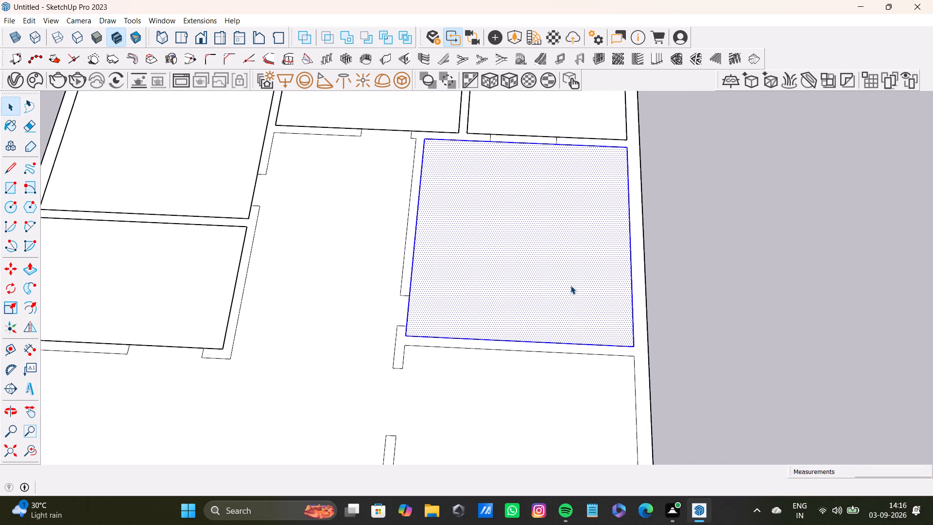
pyautogui.rightClick(568, 283)
pyautogui.rightClick(568, 283)
pyautogui.rightClick(568, 283)
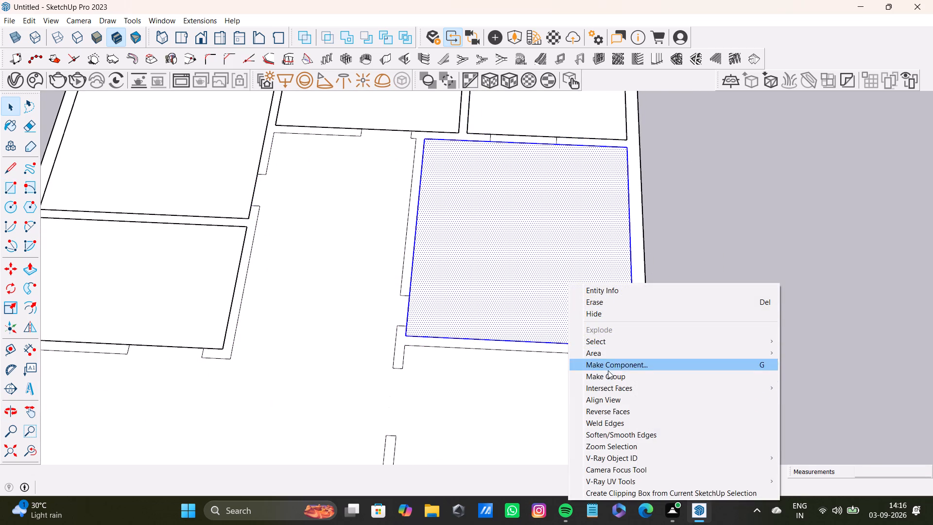
pyautogui.click(608, 375)
pyautogui.click(719, 306)
pyautogui.press('space')
pyautogui.scroll(-9, 445, 311)
pyautogui.keyDown('shift'); pyautogui.moveTo(442, 317); pyautogui.dragTo(466, 230, button='middle'); pyautogui.keyUp('shift')
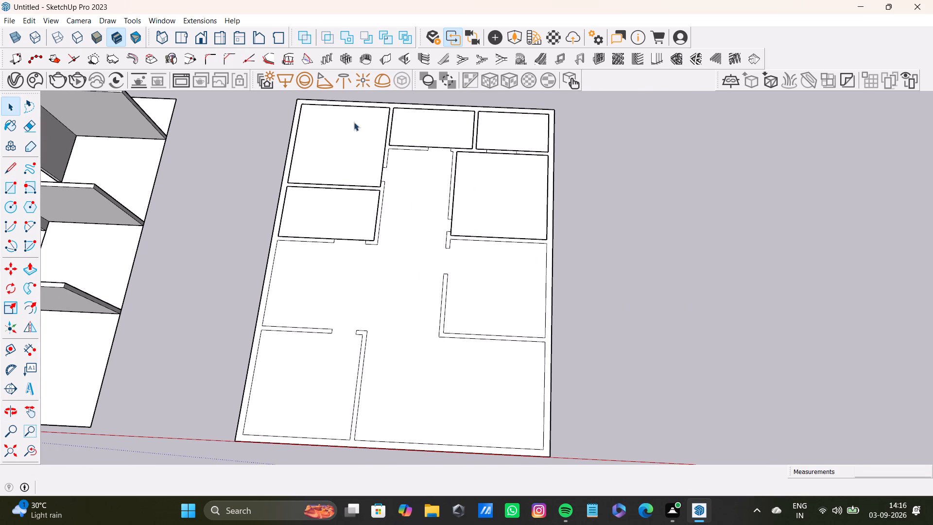
# Draw a 12' by 12' rectangle corner to corner over the third room from the far end, on the side away from the house.
pyautogui.scroll(4, 342, 258)
pyautogui.scroll(-1, 383, 227)
pyautogui.scroll(2, 449, 264)
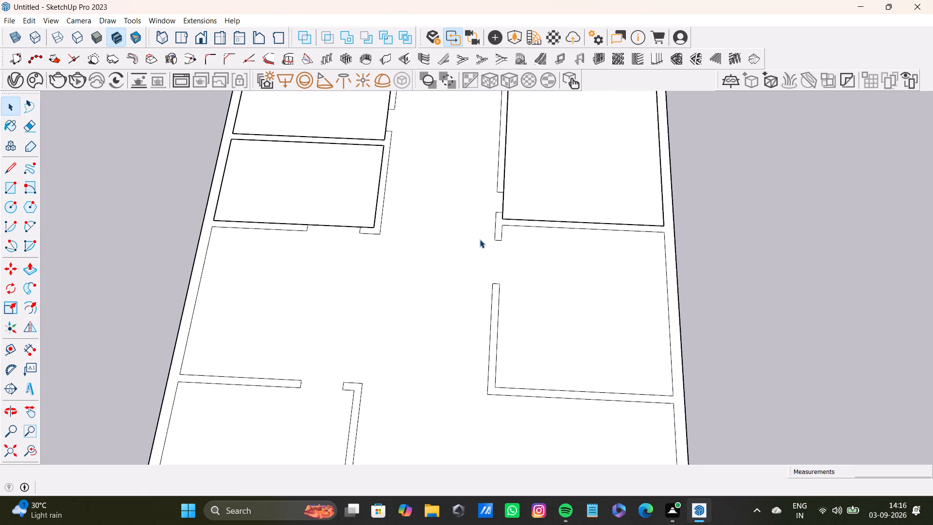
pyautogui.press('r')
pyautogui.scroll(3, 515, 233)
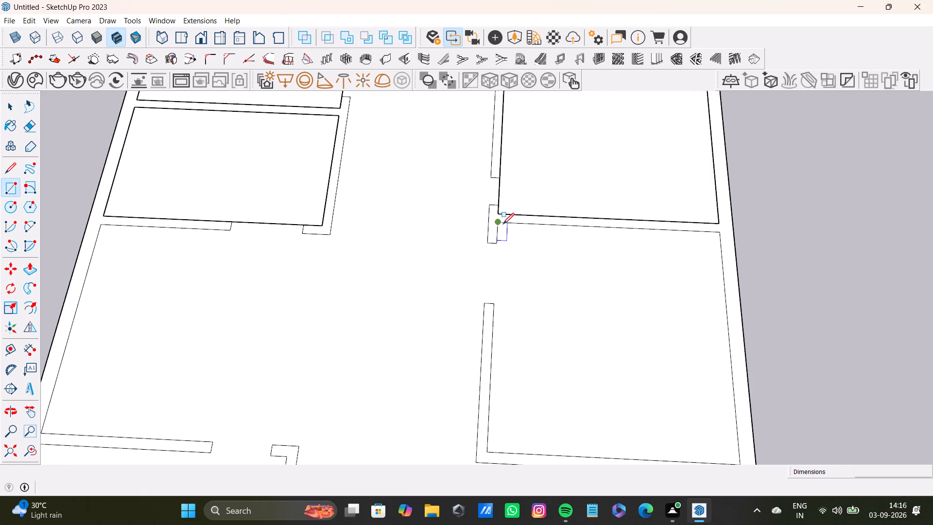
pyautogui.click(501, 223)
pyautogui.scroll(-4, 583, 349)
pyautogui.moveTo(641, 392); pyautogui.dragTo(580, 316, button='middle')
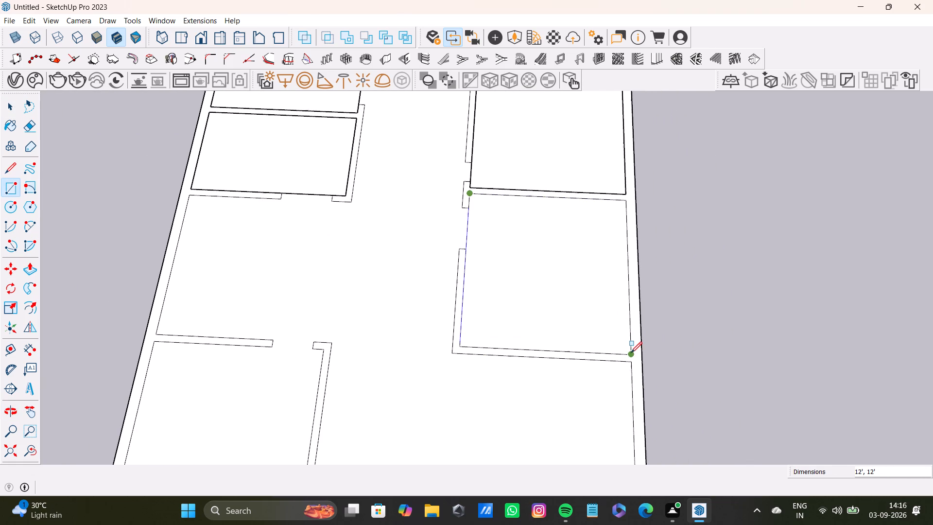
pyautogui.click(631, 353)
pyautogui.press('space')
# Make a group of the 12' by 12' rectangle's face and edges.
pyautogui.doubleClick(573, 286)
pyautogui.rightClick(573, 286)
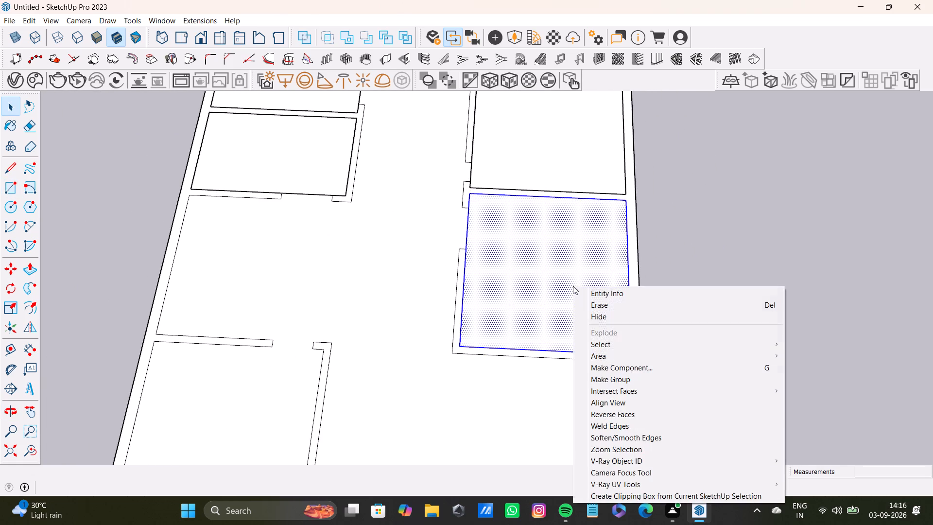
pyautogui.click(606, 373)
# Draw a rectangle corner to corner over the near corner room on the side facing the house.
pyautogui.scroll(-9, 450, 336)
pyautogui.press('space')
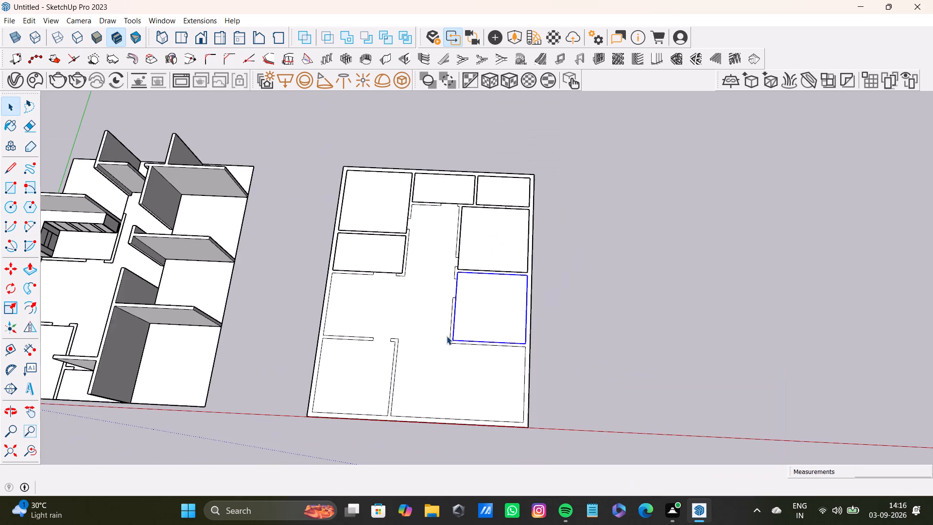
pyautogui.moveTo(447, 336); pyautogui.dragTo(486, 284, button='middle')
pyautogui.scroll(5, 403, 315)
pyautogui.press('r')
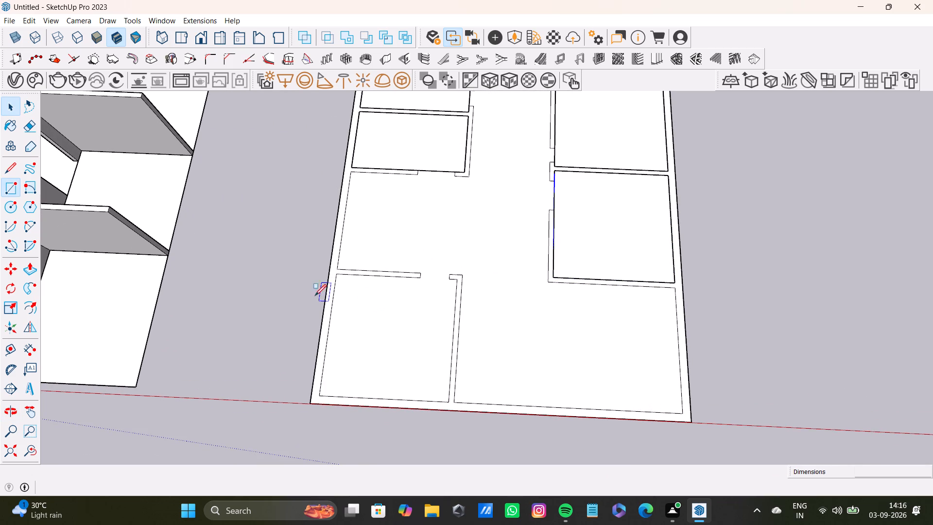
pyautogui.scroll(8, 331, 273)
pyautogui.click(337, 271)
pyautogui.scroll(-4, 425, 371)
pyautogui.keyDown('shift'); pyautogui.moveTo(446, 386); pyautogui.dragTo(401, 268, button='middle'); pyautogui.keyUp('shift')
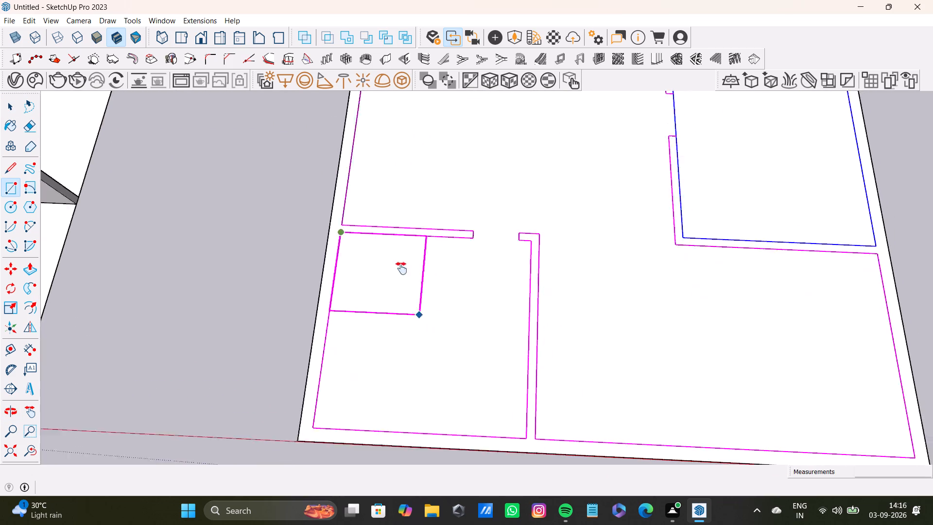
pyautogui.keyDown('shift'); pyautogui.moveTo(401, 268); pyautogui.dragTo(400, 247, button='middle'); pyautogui.keyUp('shift')
pyautogui.click(503, 368)
pyautogui.press('space')
# Make a group of the rectangle's face and edges in the near corner room facing the house.
pyautogui.doubleClick(393, 295)
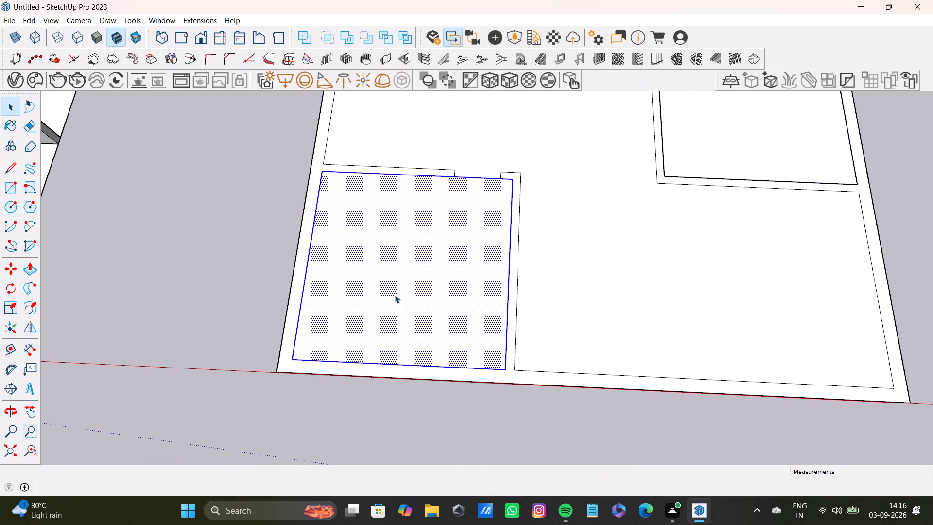
pyautogui.rightClick(397, 292)
pyautogui.click(447, 385)
# Place a guide 12' inward from the outer wall's inner edge in the near open area, on the side away from the house.
pyautogui.scroll(-5, 422, 353)
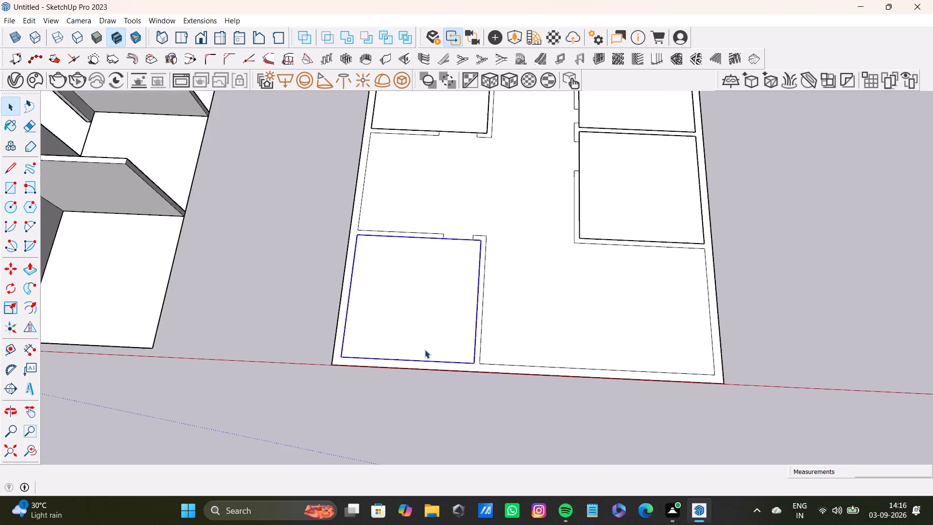
pyautogui.scroll(-4, 425, 350)
pyautogui.keyDown('shift'); pyautogui.moveTo(453, 320); pyautogui.dragTo(372, 323, button='middle'); pyautogui.keyUp('shift')
pyautogui.scroll(3, 462, 299)
pyautogui.scroll(-4, 470, 285)
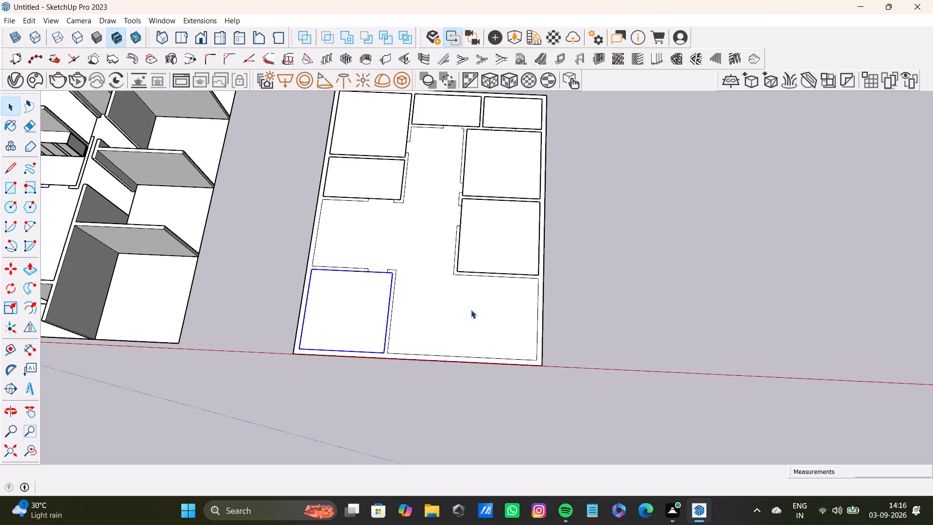
pyautogui.scroll(-2, 466, 315)
pyautogui.scroll(4, 458, 320)
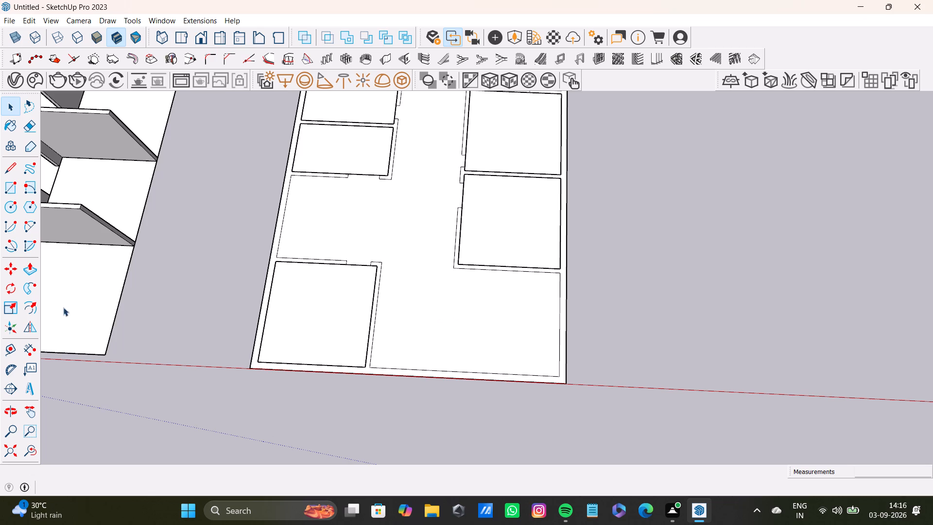
pyautogui.click(6, 347)
pyautogui.scroll(3, 613, 302)
pyautogui.scroll(3, 549, 324)
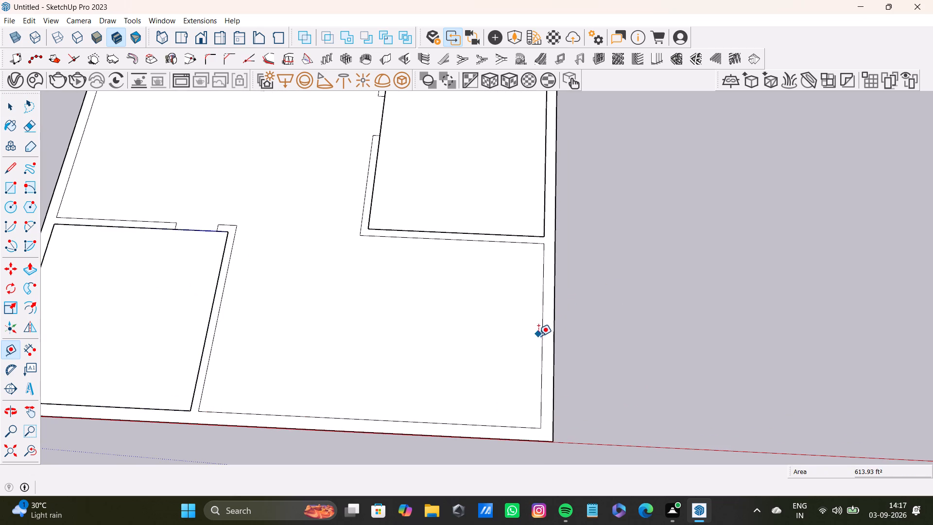
pyautogui.click(543, 339)
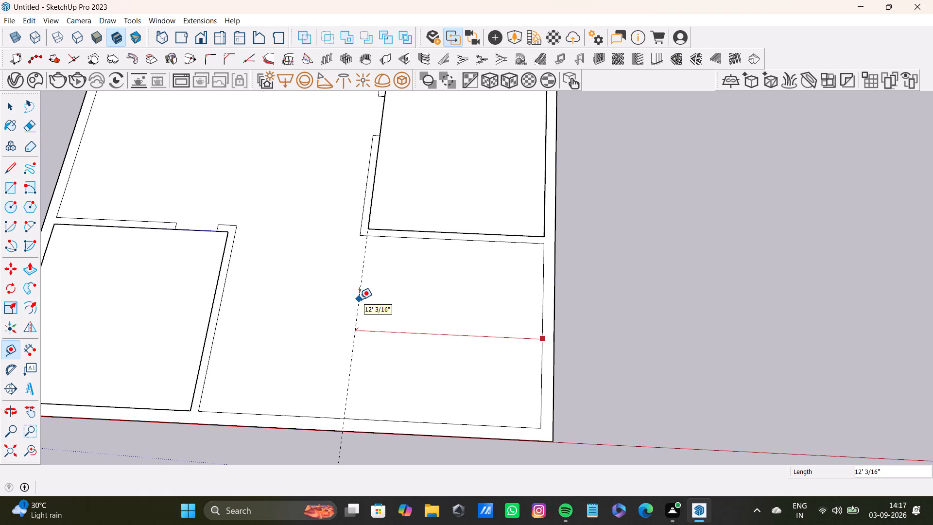
pyautogui.write("12'")
pyautogui.press('Return')
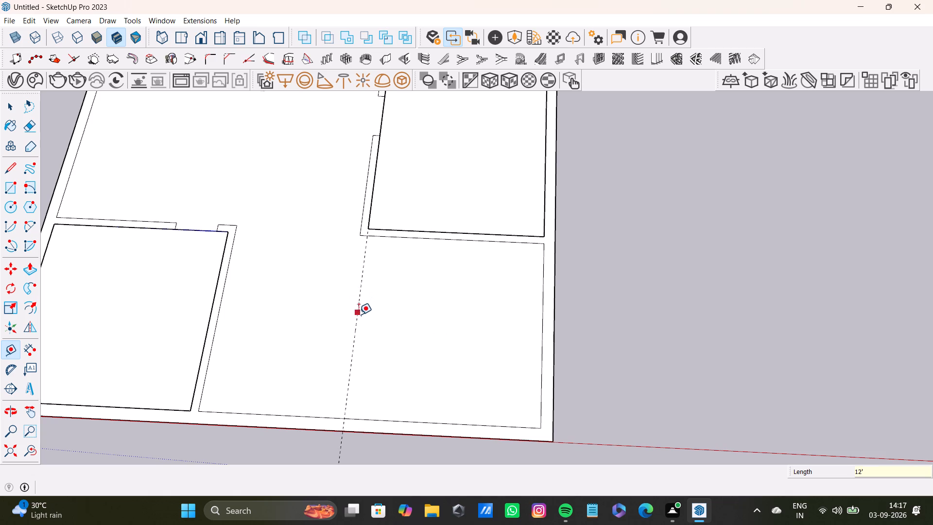
# Place a second parallel guide 6" from the 12' guide, toward the house.
pyautogui.click(358, 318)
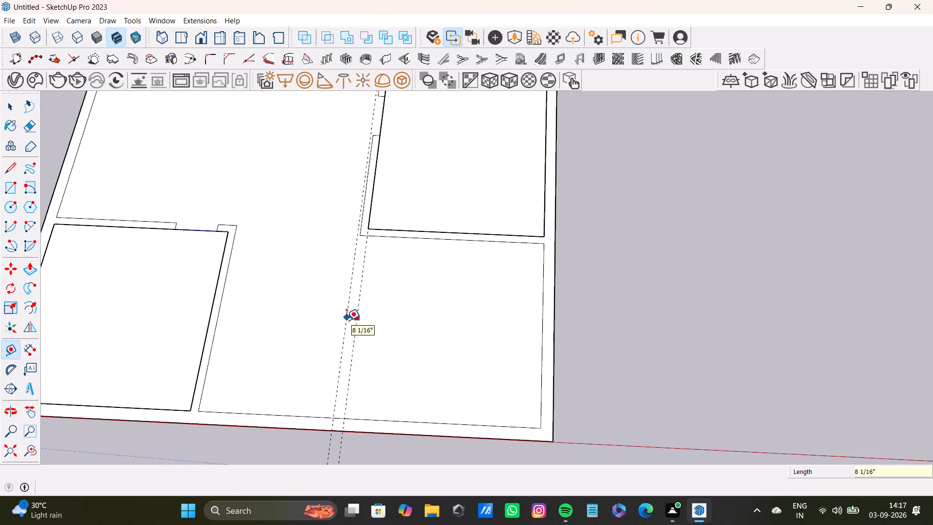
pyautogui.write('6"')
pyautogui.press('Return')
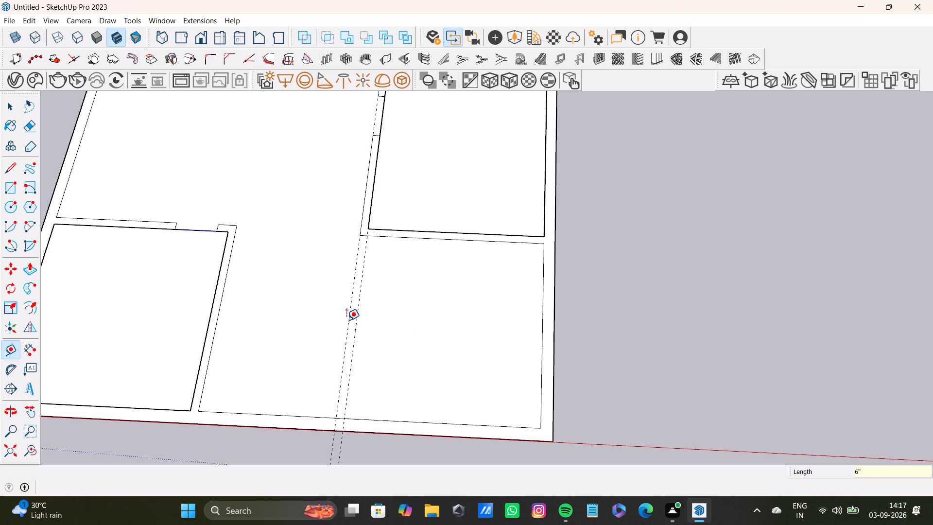
pyautogui.press('space')
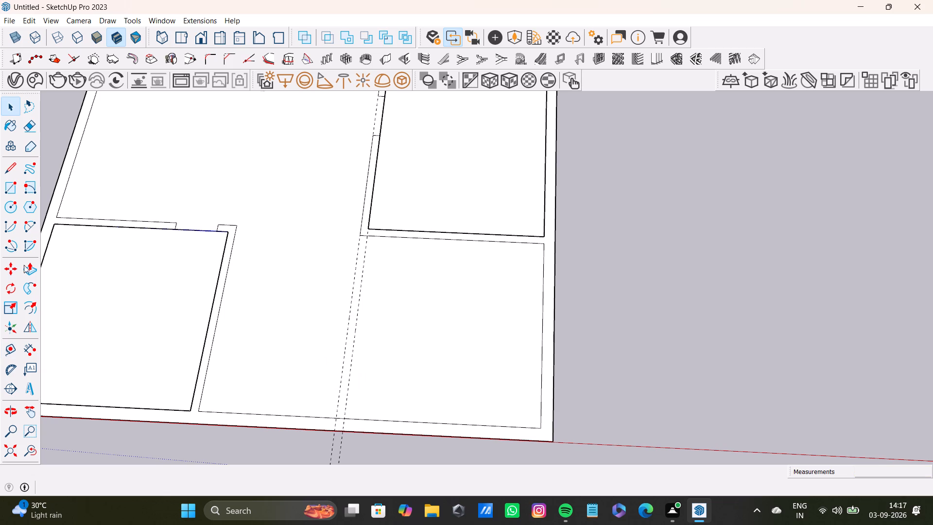
# Draw a 6" wide wall rectangle between the two guides, from the existing inner wall's corner to the front wall's inner edge.
pyautogui.click(6, 187)
pyautogui.scroll(7, 363, 273)
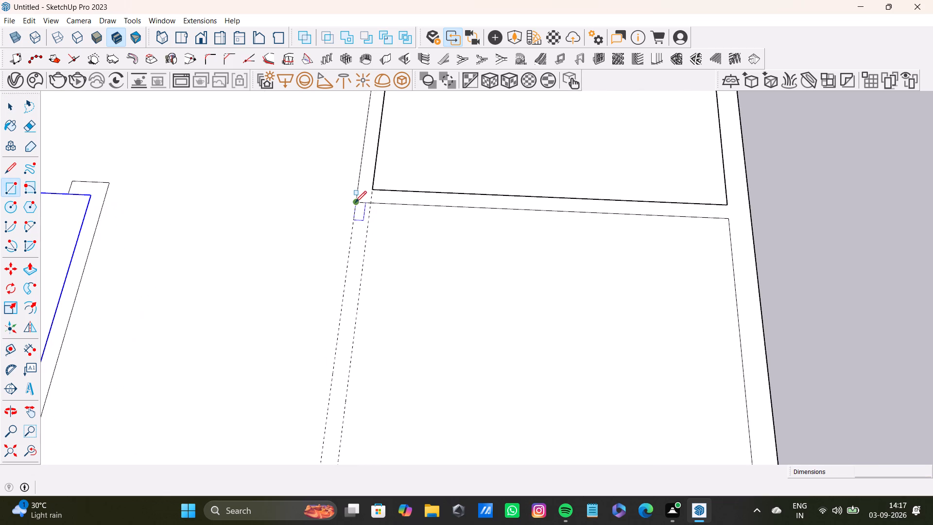
pyautogui.click(355, 202)
pyautogui.scroll(-4, 329, 387)
pyautogui.keyDown('shift'); pyautogui.moveTo(328, 388); pyautogui.dragTo(343, 269, button='middle'); pyautogui.keyUp('shift')
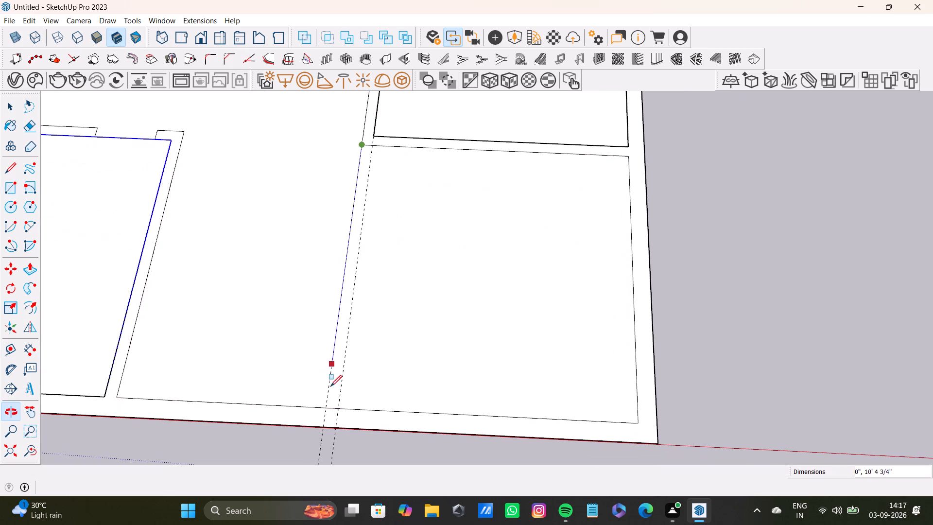
pyautogui.click(338, 410)
pyautogui.press('space')
pyautogui.scroll(-5, 367, 330)
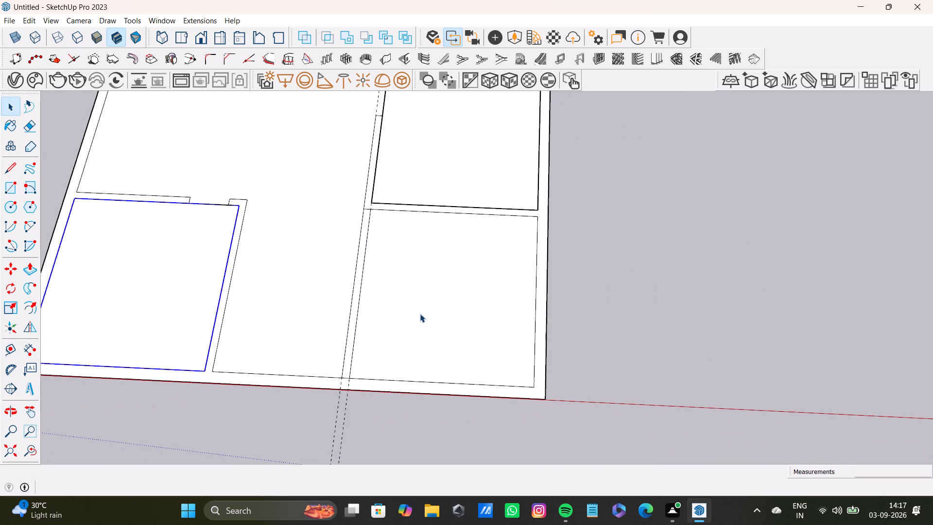
# Delete the short edge separating the new 6" wall from the existing inner wall at their junction.
pyautogui.scroll(13, 364, 211)
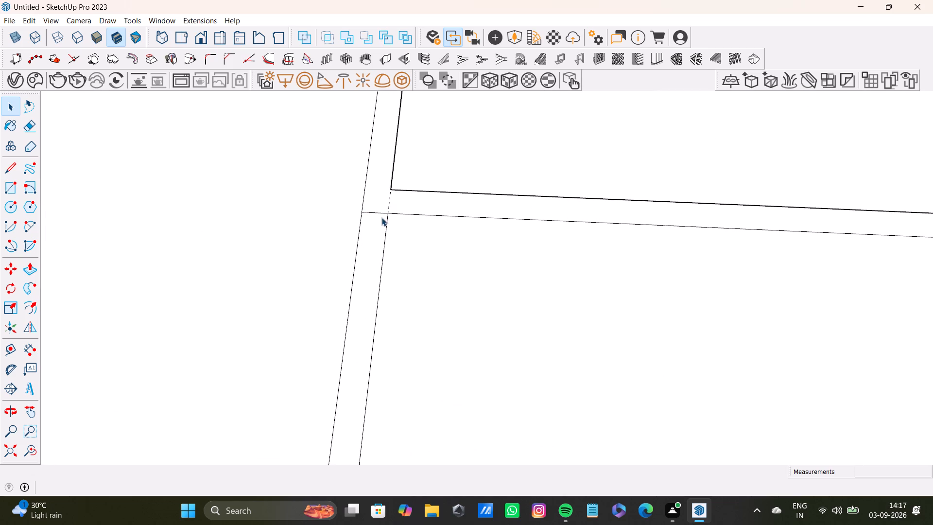
pyautogui.click(380, 210)
pyautogui.click(380, 212)
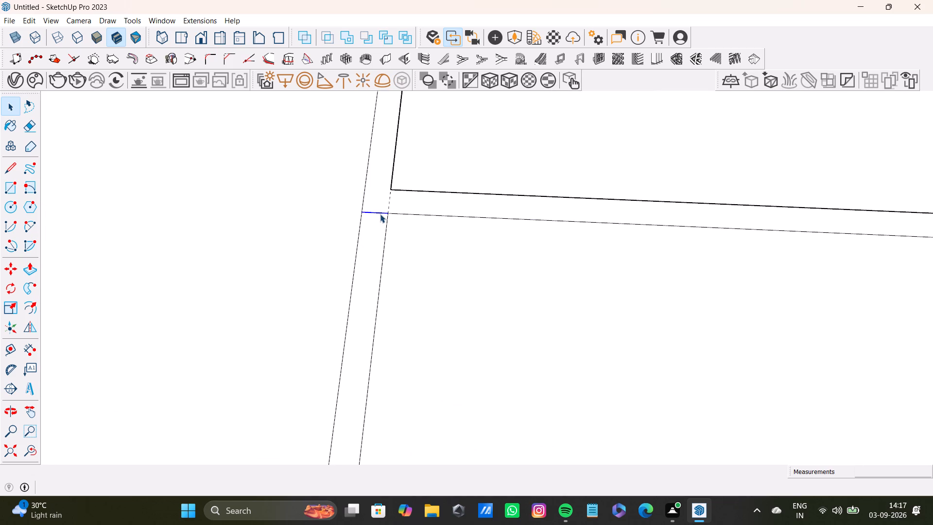
pyautogui.press('F12')
pyautogui.press('Delete')
# Make a group of the face and edges of the newly enclosed near corner room on the side away from the house.
pyautogui.scroll(-7, 378, 218)
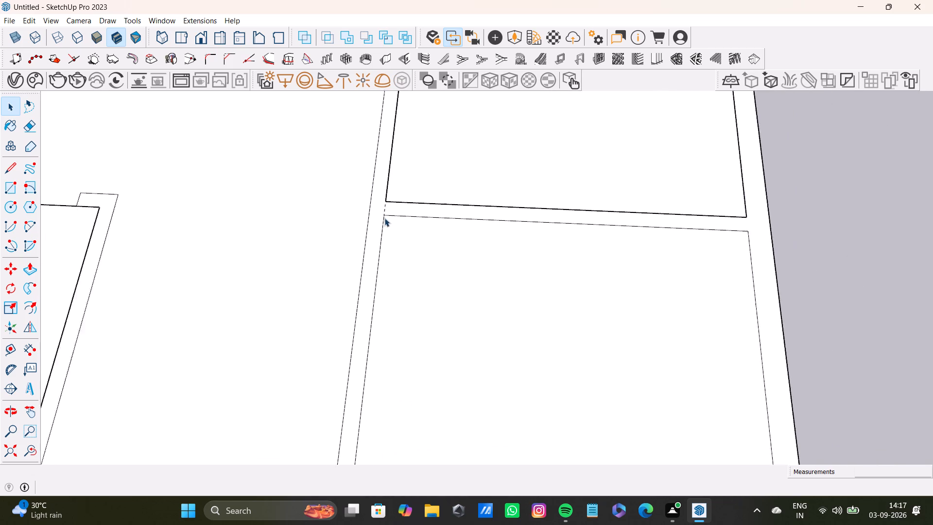
pyautogui.scroll(-7, 384, 218)
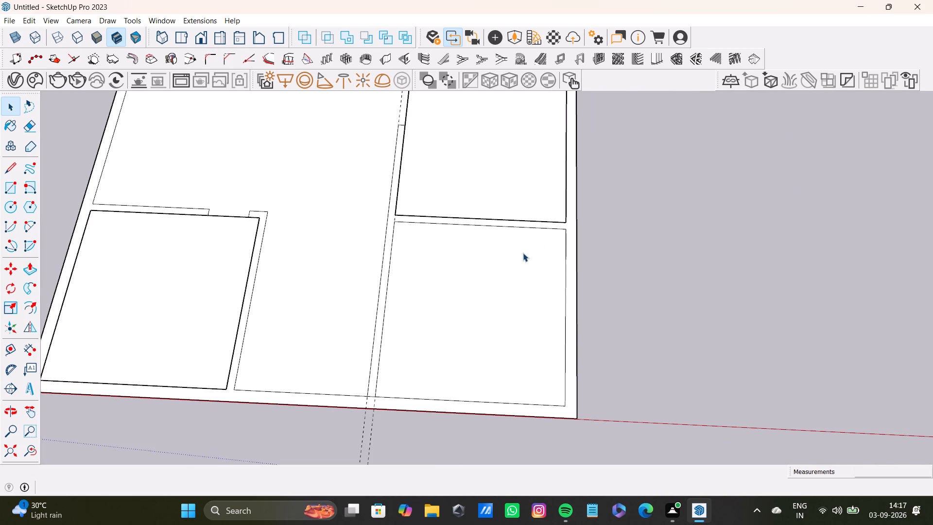
pyautogui.click(497, 290)
pyautogui.doubleClick(497, 290)
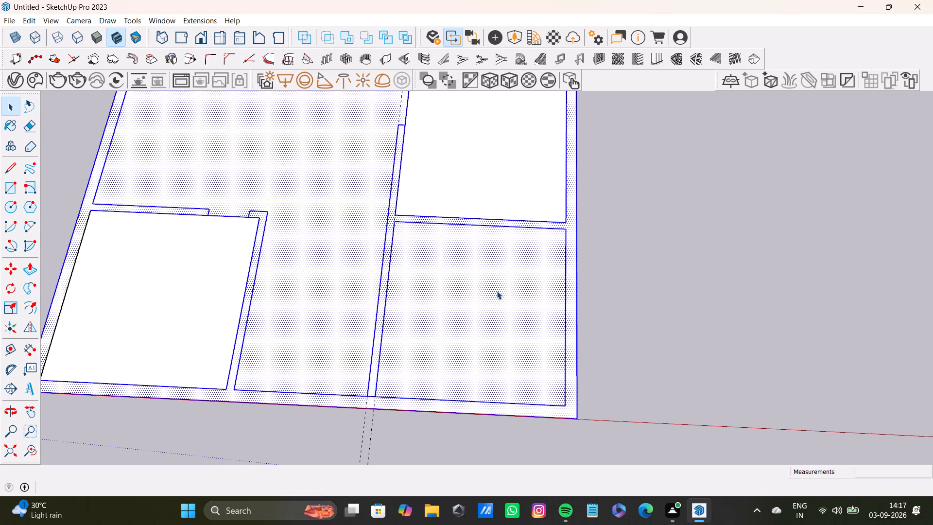
pyautogui.click(497, 291)
pyautogui.doubleClick(500, 302)
pyautogui.rightClick(500, 302)
pyautogui.rightClick(500, 302)
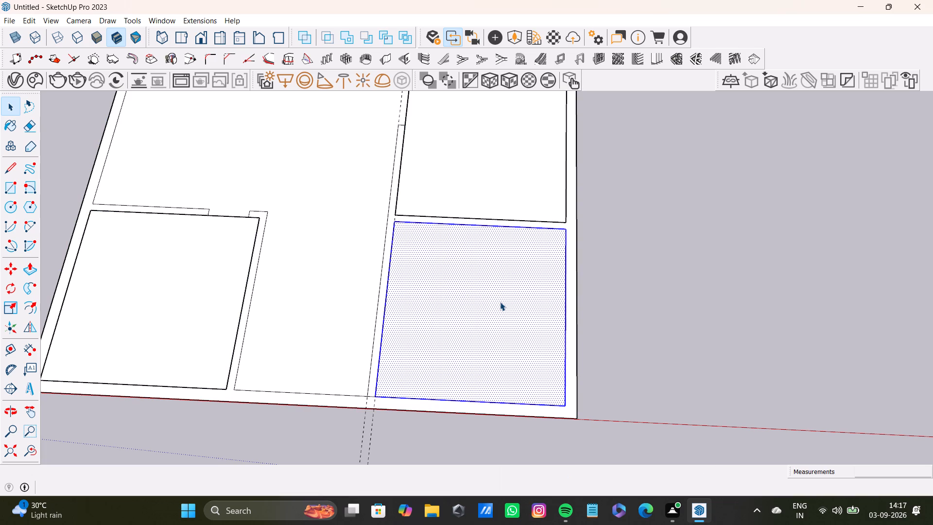
pyautogui.rightClick(513, 308)
pyautogui.click(540, 402)
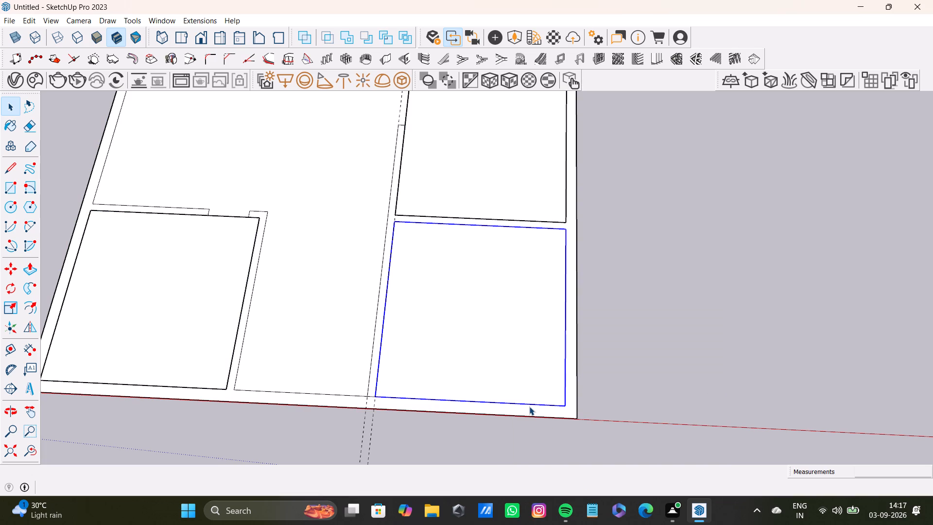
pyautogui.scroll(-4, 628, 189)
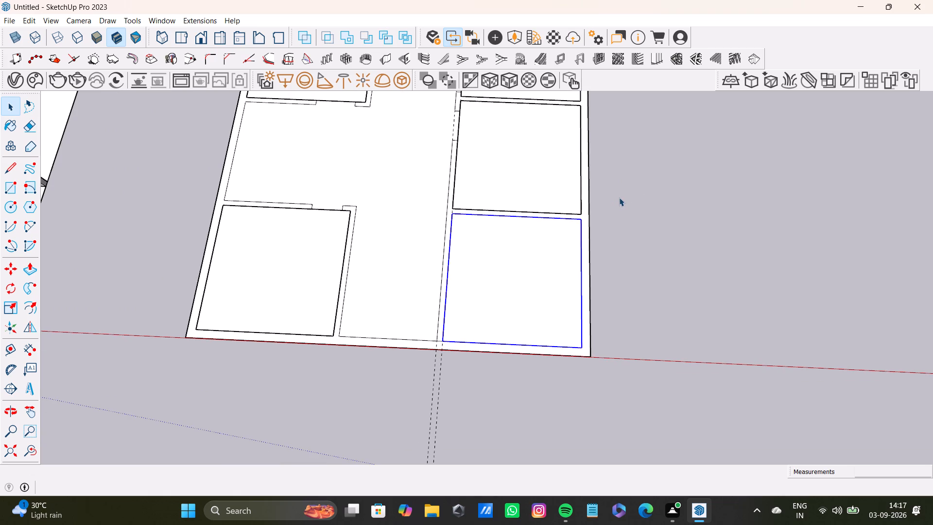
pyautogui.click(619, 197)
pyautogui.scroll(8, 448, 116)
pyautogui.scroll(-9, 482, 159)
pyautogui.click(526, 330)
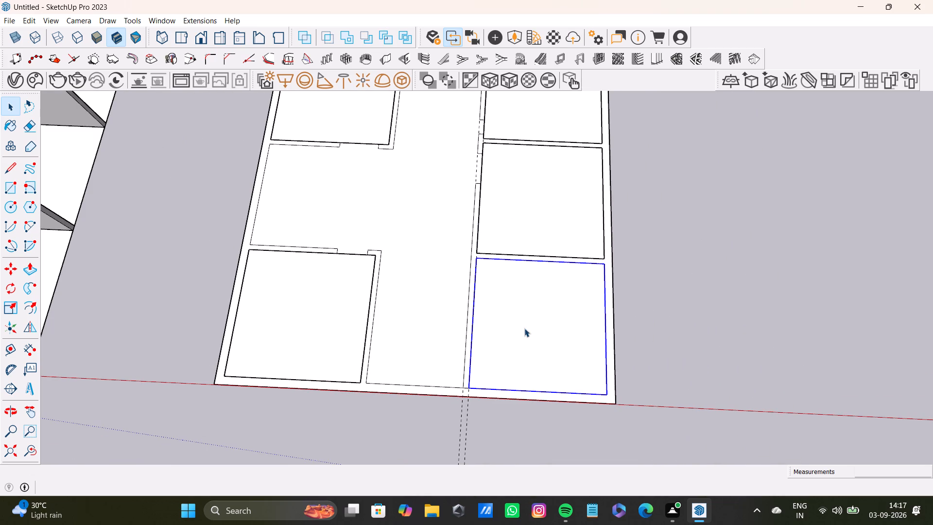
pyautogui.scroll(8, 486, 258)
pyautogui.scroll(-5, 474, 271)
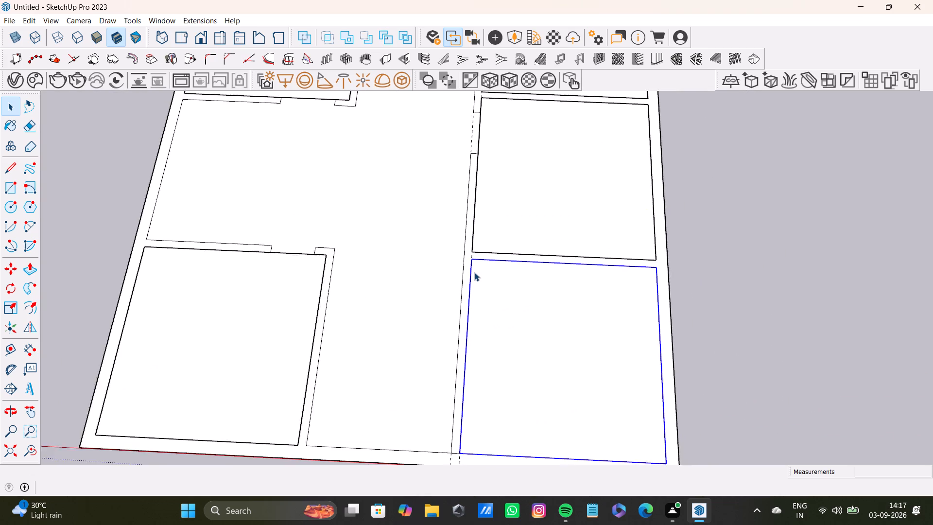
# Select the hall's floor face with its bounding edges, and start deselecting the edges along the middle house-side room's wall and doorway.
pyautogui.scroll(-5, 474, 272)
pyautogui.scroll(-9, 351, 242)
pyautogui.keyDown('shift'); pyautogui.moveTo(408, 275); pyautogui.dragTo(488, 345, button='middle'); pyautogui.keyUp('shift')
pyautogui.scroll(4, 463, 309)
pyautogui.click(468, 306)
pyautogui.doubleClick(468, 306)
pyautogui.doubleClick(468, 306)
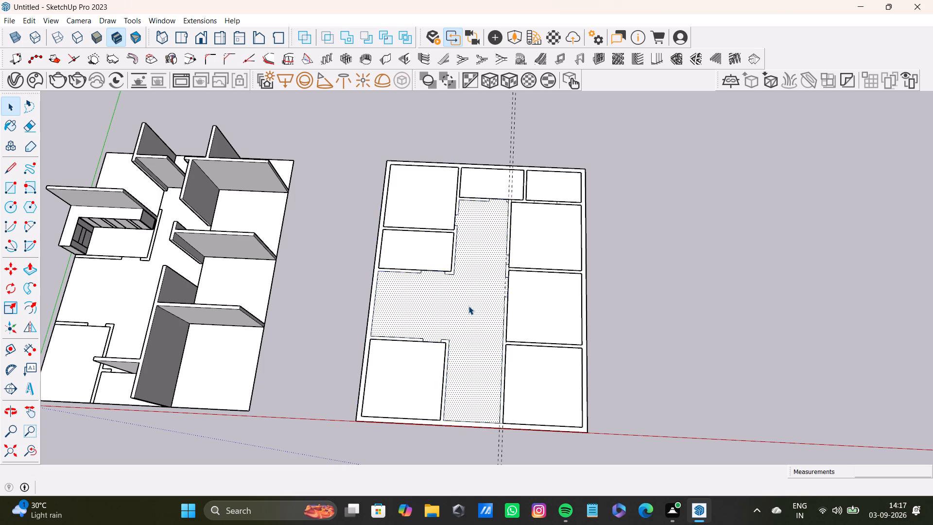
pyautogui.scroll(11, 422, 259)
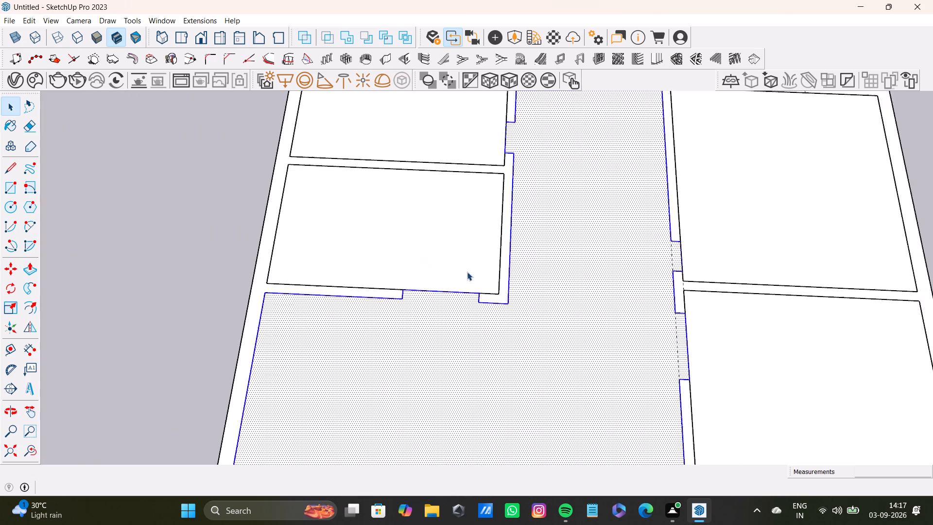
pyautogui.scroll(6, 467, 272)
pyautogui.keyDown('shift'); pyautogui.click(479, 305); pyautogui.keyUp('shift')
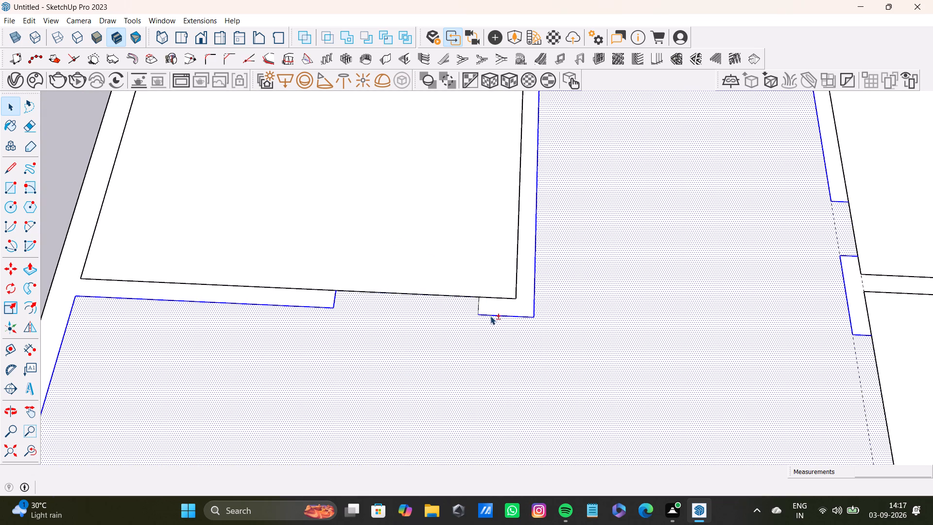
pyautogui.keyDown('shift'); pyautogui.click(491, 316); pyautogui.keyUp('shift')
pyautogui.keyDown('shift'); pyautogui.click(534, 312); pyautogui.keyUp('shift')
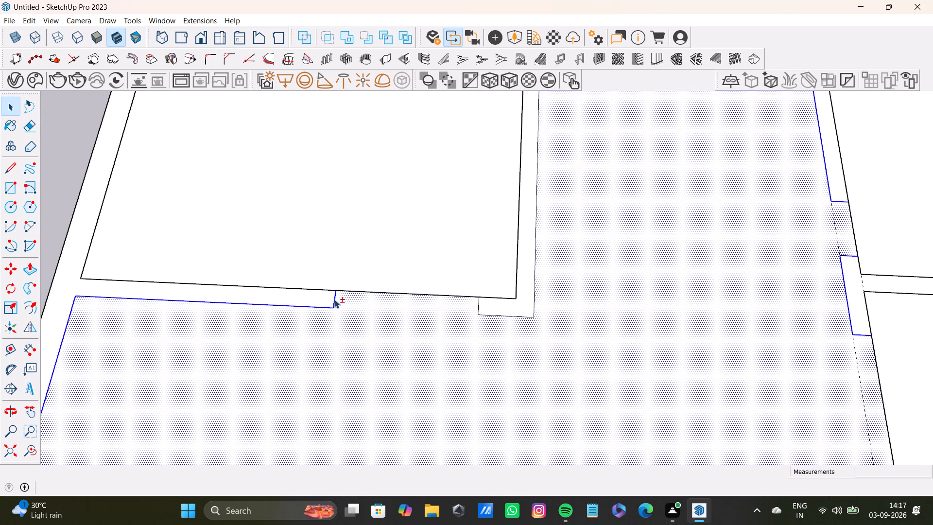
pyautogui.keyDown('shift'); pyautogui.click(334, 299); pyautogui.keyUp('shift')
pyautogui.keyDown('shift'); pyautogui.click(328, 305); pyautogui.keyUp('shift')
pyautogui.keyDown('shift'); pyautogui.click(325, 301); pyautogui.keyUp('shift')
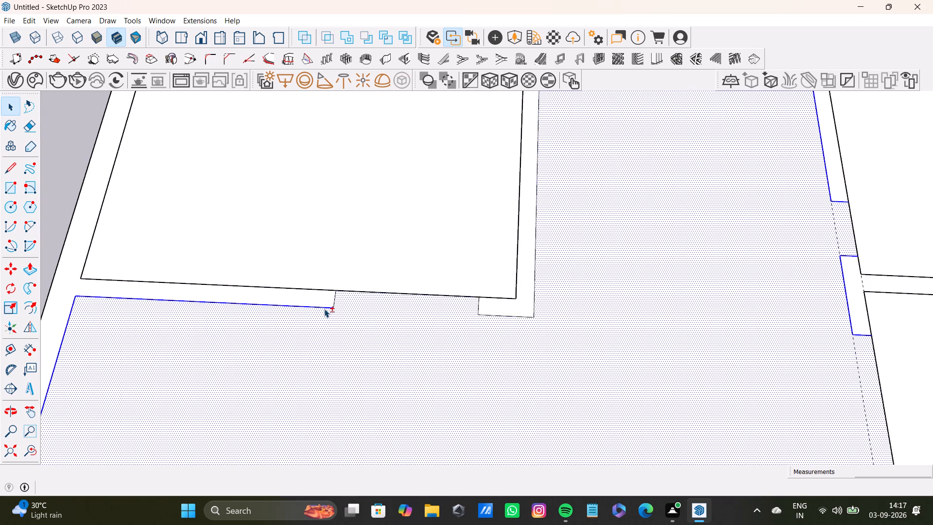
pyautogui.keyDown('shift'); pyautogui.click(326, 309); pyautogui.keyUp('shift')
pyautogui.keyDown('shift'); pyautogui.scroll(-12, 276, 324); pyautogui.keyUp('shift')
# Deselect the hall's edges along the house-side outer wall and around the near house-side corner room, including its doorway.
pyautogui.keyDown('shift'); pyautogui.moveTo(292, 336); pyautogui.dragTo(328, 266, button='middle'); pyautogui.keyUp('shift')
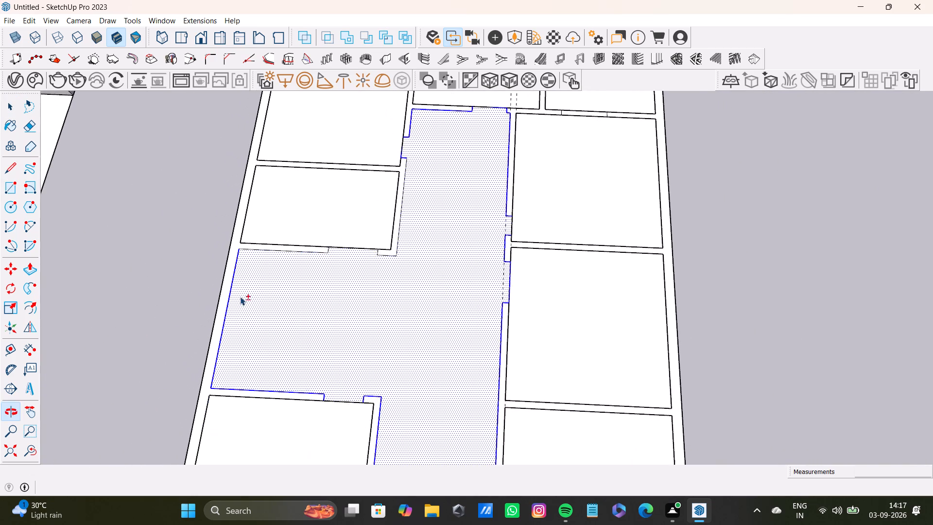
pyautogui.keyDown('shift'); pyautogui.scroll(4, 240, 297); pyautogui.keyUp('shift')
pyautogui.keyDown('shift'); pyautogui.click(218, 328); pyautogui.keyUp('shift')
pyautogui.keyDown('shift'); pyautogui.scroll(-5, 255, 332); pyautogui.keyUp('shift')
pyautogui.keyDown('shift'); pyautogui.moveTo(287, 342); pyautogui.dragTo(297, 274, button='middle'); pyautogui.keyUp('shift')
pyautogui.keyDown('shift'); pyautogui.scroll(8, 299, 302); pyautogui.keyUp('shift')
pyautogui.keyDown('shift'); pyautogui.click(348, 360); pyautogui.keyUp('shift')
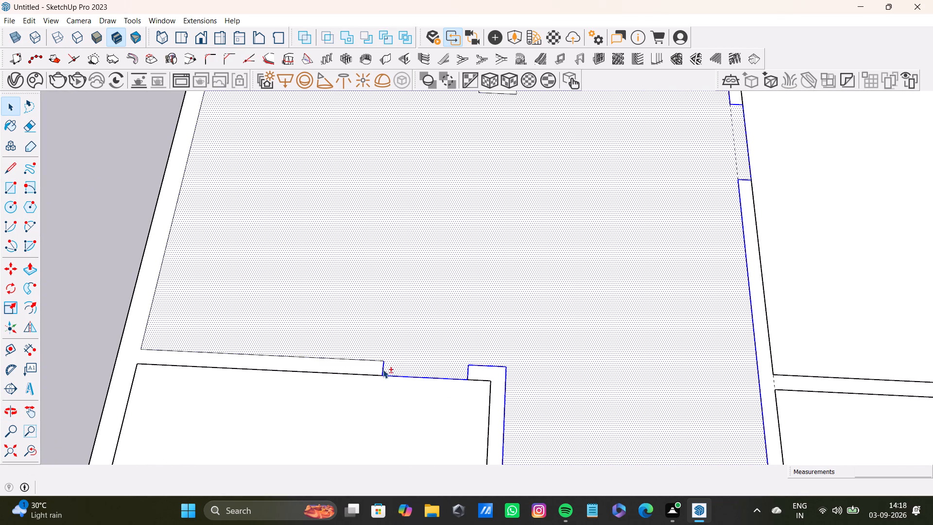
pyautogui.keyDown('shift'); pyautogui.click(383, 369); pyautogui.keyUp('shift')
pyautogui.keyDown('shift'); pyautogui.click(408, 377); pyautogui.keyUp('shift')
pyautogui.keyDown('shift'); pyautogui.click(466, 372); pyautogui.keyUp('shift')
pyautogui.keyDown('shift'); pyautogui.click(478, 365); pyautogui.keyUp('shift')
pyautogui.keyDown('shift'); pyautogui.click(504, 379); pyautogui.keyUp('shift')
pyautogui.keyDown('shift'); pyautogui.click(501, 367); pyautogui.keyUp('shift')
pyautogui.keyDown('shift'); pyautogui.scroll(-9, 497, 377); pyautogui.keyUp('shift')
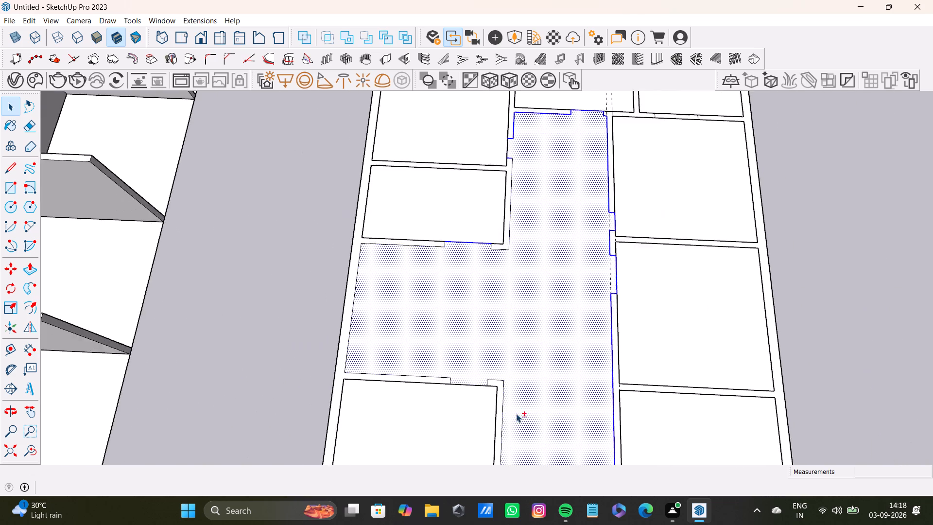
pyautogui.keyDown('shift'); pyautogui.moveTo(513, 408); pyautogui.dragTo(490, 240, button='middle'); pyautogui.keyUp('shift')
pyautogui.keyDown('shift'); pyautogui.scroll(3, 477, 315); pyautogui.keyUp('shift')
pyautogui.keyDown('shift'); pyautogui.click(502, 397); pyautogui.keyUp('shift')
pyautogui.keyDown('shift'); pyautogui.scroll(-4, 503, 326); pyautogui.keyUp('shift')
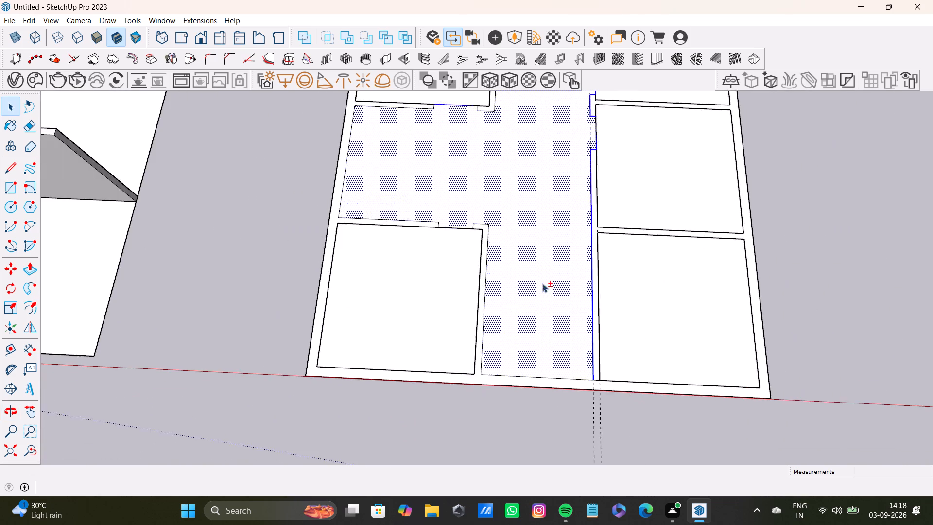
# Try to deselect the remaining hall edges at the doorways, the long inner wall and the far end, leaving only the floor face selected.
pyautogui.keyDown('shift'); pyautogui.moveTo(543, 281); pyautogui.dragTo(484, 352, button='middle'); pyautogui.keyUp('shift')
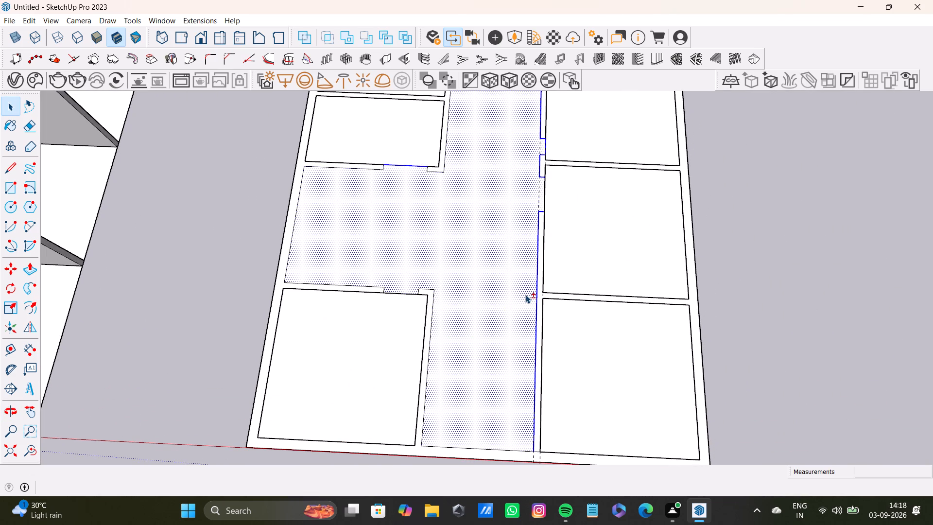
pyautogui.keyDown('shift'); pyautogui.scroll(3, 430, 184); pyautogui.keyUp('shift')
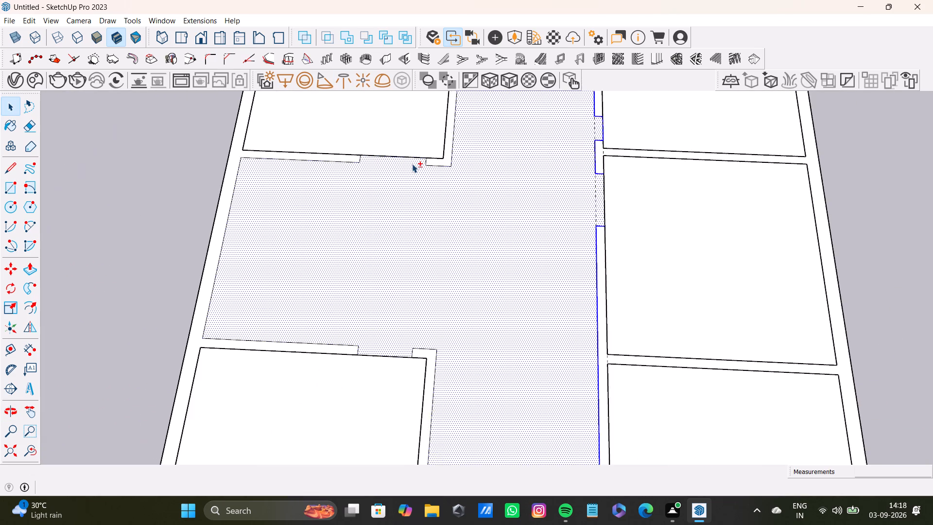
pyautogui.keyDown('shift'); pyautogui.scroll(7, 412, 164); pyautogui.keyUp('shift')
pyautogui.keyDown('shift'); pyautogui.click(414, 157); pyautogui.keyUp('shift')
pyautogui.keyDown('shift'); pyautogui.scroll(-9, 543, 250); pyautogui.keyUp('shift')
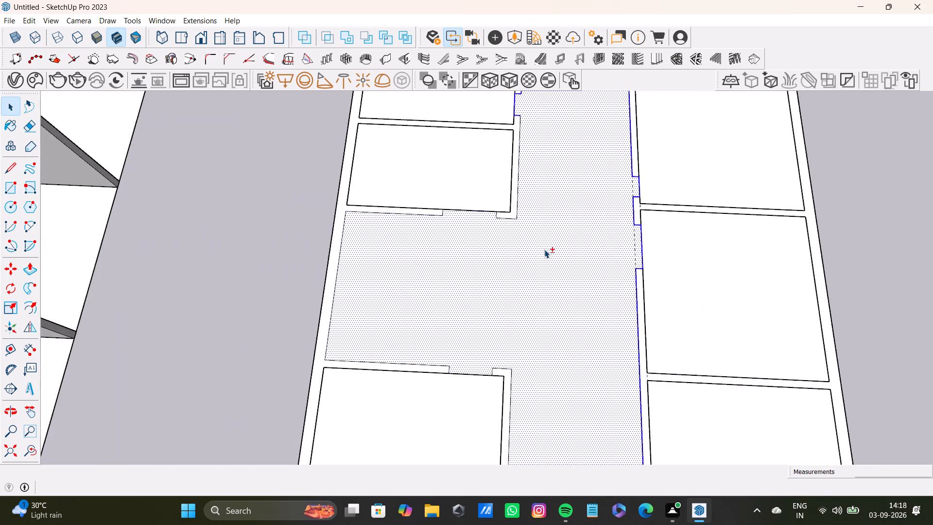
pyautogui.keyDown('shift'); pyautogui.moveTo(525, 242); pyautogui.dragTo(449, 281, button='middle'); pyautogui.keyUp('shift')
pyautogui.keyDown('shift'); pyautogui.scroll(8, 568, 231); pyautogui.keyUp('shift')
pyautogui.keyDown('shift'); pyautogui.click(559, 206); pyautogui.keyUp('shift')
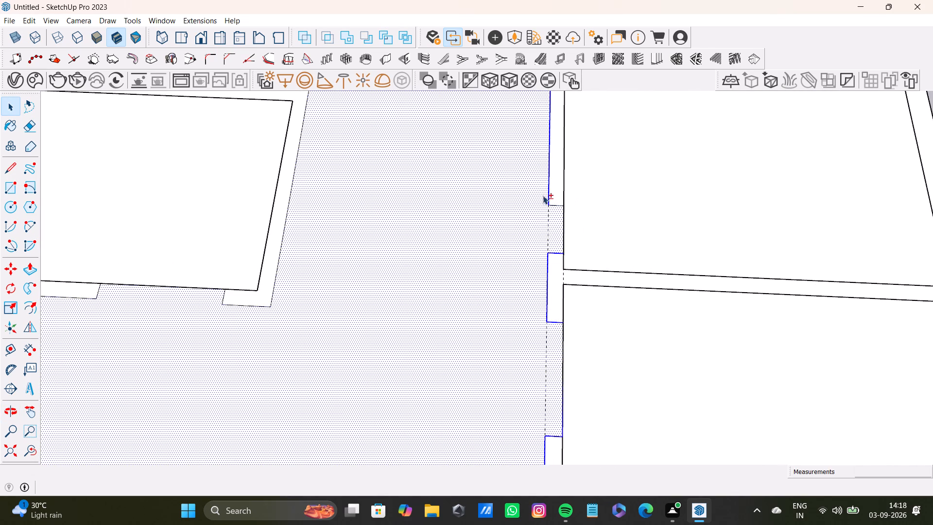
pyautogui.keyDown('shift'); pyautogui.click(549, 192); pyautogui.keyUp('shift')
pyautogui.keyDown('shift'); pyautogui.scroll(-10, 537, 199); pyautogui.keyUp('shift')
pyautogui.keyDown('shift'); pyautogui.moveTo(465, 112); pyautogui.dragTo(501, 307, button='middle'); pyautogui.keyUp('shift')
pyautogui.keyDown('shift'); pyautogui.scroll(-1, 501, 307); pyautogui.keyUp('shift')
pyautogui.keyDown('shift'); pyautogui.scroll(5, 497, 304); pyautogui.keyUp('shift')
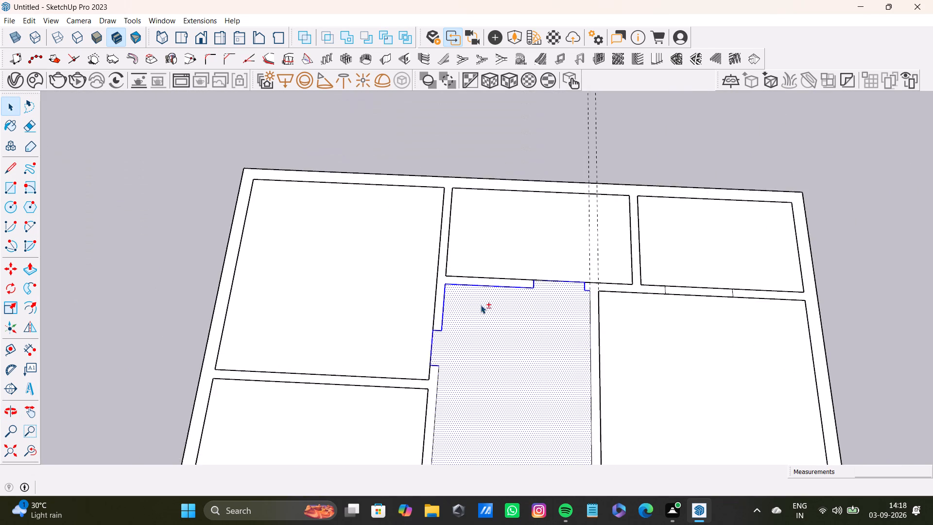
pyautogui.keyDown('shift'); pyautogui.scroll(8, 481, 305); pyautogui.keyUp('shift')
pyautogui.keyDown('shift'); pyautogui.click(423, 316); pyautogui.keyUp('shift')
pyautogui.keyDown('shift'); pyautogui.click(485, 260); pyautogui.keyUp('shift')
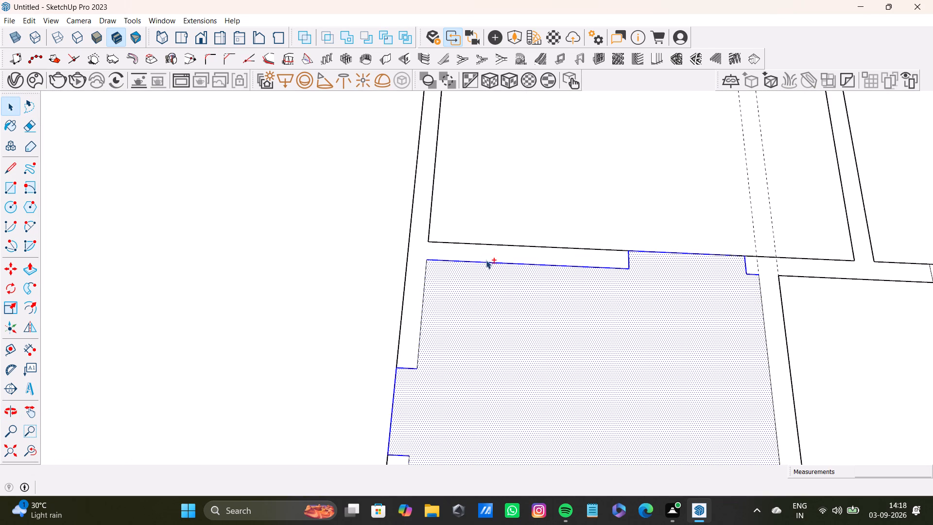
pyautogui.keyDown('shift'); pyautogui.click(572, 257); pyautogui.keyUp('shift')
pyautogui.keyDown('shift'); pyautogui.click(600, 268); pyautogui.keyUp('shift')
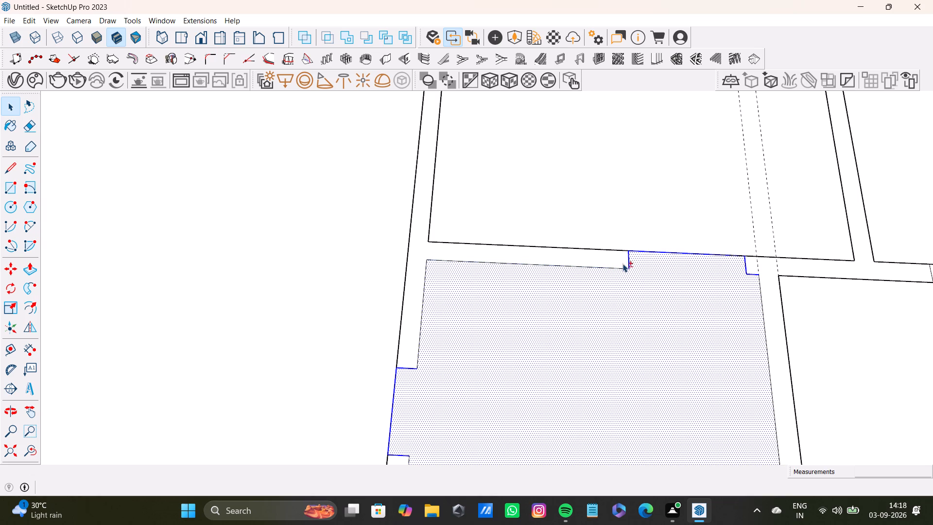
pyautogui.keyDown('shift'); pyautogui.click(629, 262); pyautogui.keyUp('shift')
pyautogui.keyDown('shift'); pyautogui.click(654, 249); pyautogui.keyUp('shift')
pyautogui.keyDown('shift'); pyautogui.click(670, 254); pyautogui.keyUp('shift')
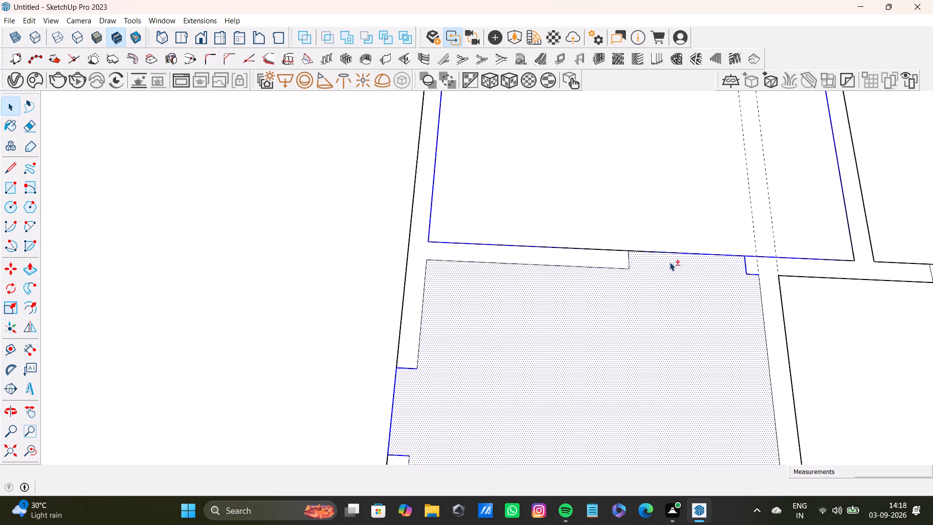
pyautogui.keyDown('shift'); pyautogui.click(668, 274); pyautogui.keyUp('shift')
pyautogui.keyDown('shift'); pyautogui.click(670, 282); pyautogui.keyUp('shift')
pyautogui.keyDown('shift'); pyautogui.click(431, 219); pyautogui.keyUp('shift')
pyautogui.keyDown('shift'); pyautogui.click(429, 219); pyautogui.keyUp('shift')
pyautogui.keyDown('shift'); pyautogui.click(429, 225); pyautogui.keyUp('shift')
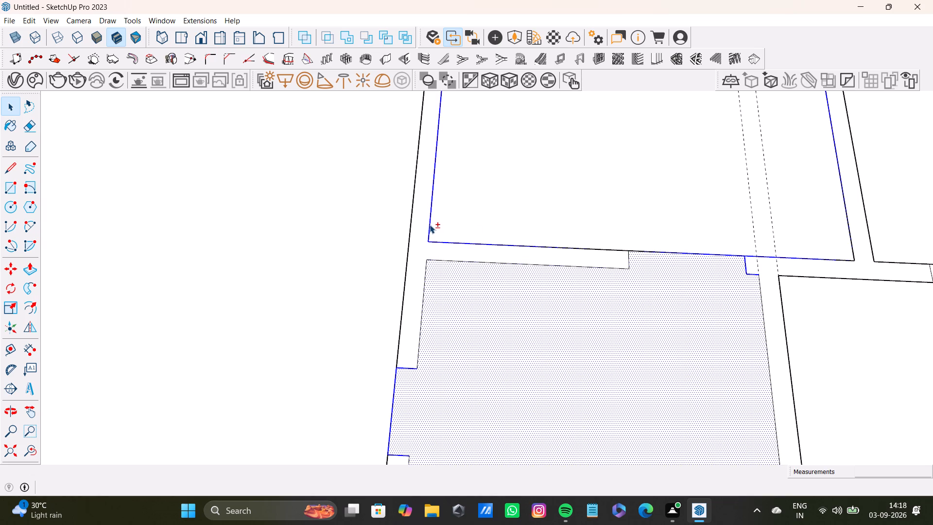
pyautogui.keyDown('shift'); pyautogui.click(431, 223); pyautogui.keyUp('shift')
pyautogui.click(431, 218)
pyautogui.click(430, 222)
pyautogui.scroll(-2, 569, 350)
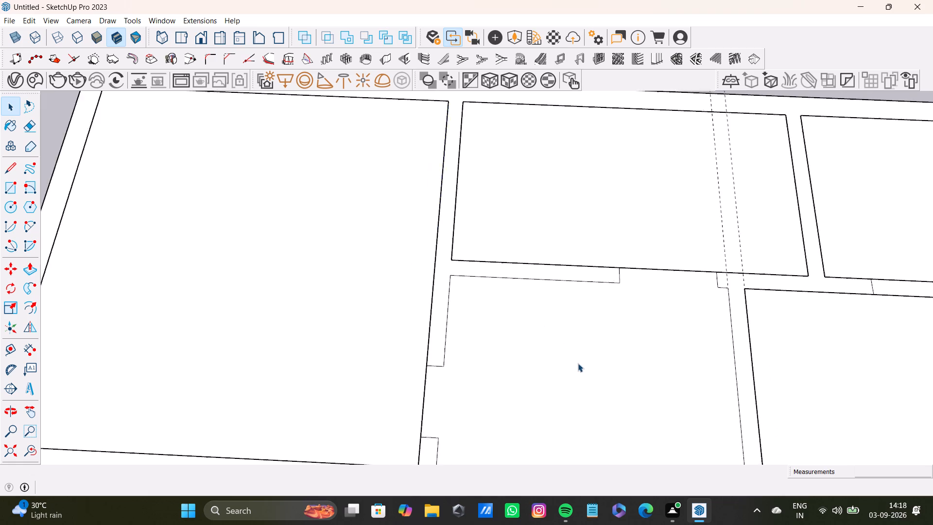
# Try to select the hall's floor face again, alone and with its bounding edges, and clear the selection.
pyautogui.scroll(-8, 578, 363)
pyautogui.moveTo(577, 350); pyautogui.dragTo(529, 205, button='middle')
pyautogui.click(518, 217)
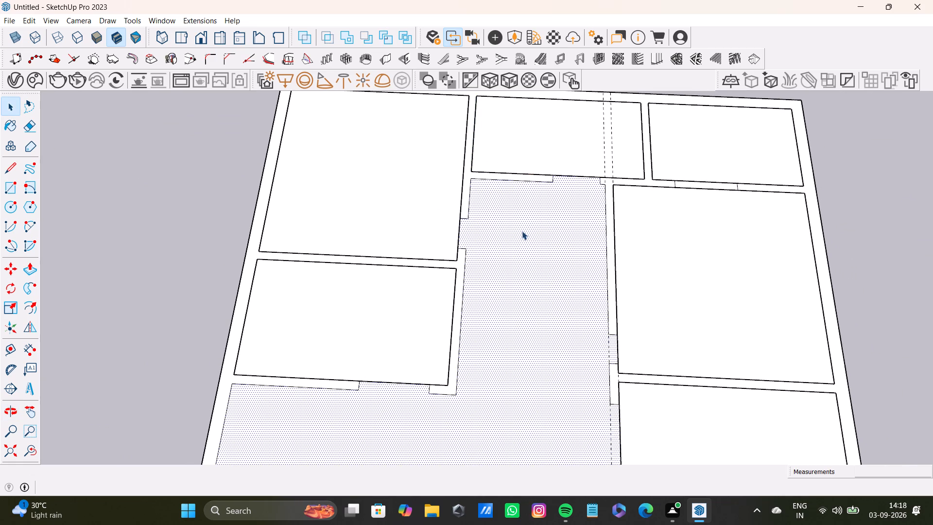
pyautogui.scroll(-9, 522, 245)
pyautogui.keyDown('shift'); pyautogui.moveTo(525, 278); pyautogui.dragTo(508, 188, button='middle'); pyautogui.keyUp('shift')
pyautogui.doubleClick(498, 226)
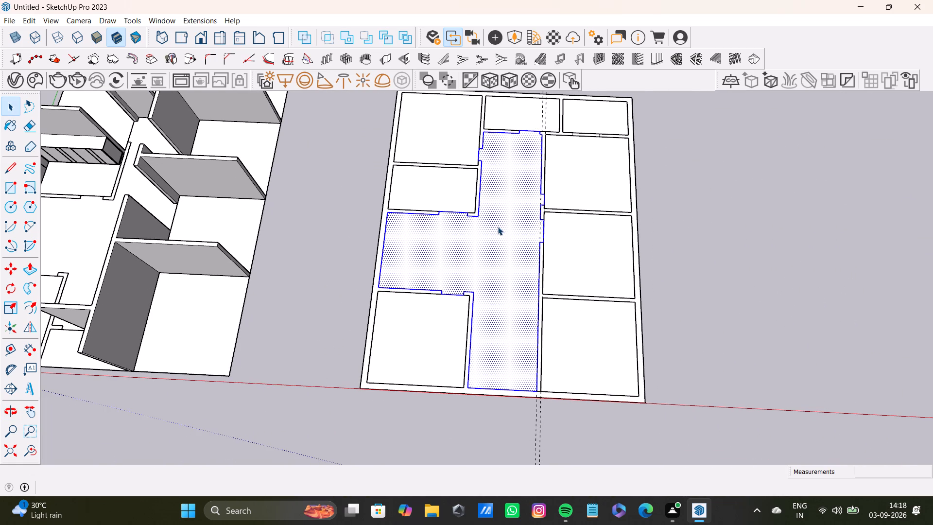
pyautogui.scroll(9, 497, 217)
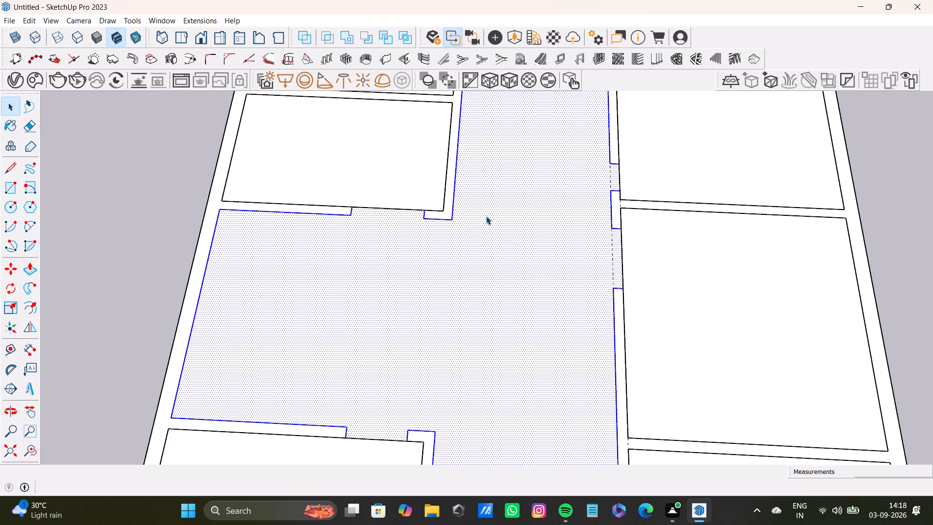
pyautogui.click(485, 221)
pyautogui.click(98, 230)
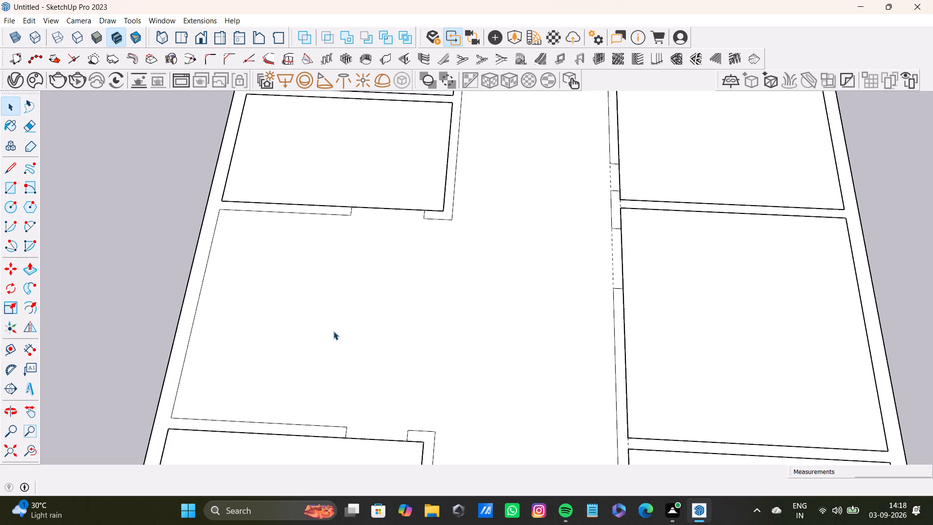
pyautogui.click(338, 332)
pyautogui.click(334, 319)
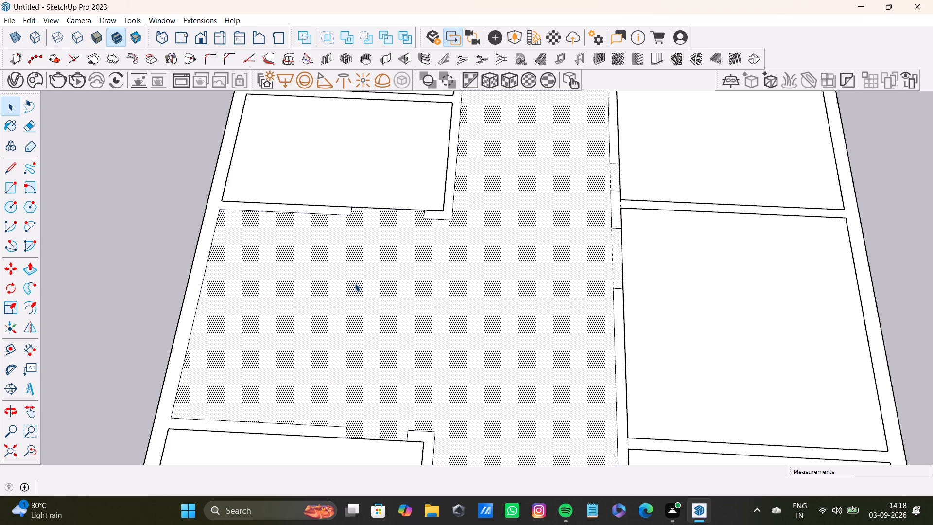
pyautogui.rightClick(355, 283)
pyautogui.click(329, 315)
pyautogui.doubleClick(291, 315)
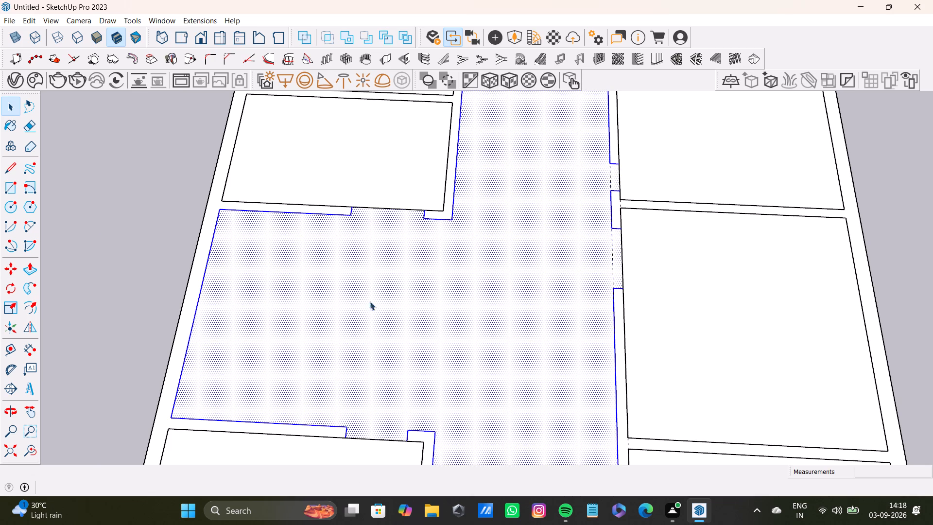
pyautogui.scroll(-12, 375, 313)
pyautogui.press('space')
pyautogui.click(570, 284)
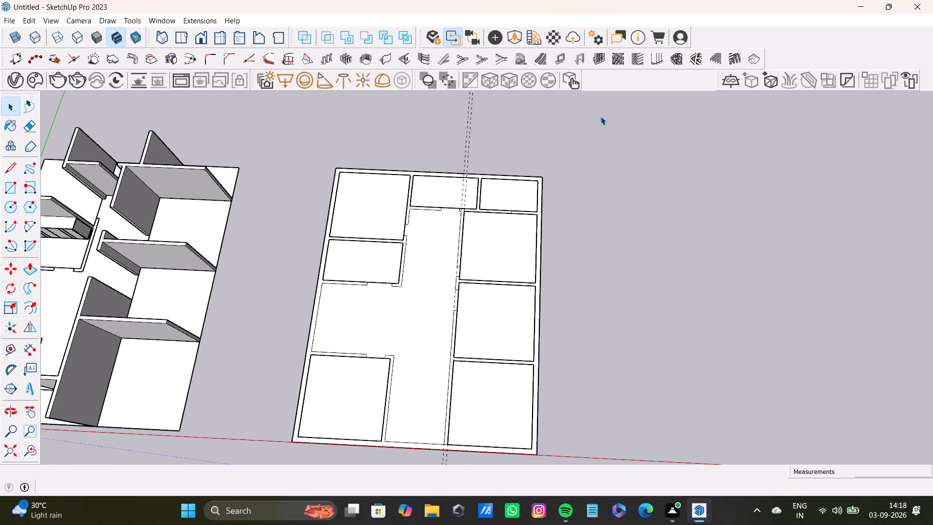
# Push/Pull the second plan's connected wall face up 10'.
pyautogui.scroll(20, 324, 220)
pyautogui.scroll(1, 324, 220)
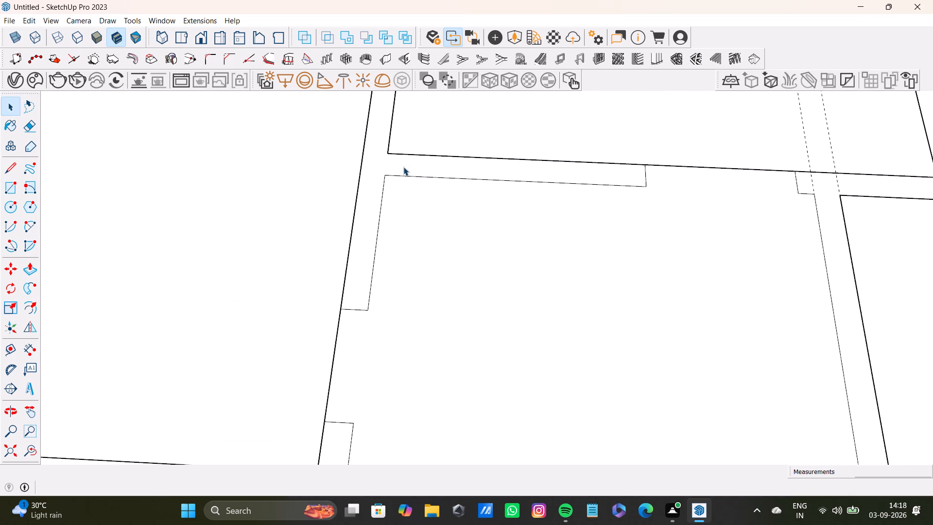
pyautogui.click(403, 167)
pyautogui.scroll(-15, 388, 172)
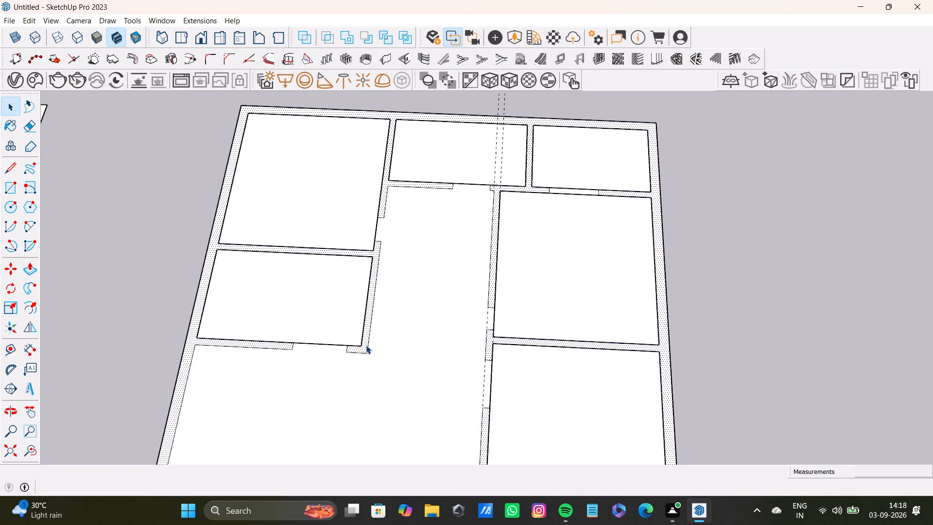
pyautogui.press('p')
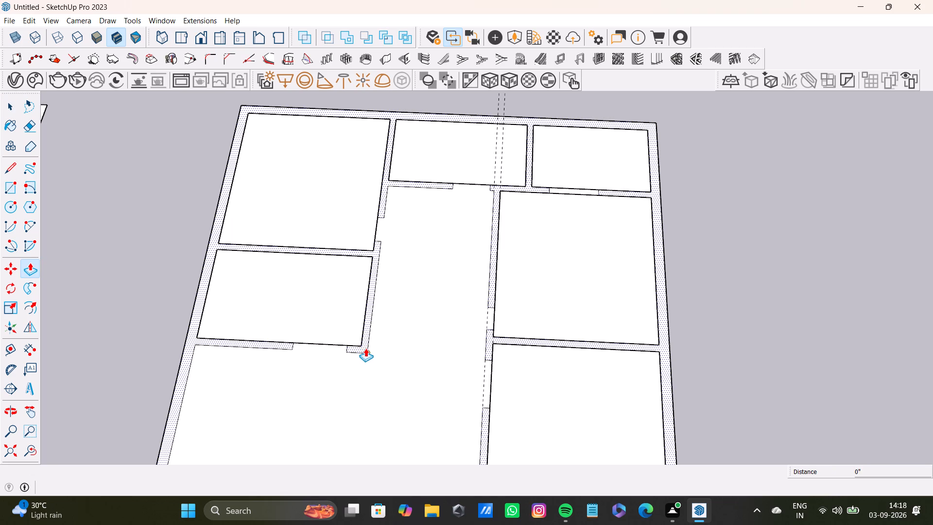
pyautogui.moveTo(365, 348); pyautogui.dragTo(323, 258)
pyautogui.write("10'")
pyautogui.press('Return')
pyautogui.press('space')
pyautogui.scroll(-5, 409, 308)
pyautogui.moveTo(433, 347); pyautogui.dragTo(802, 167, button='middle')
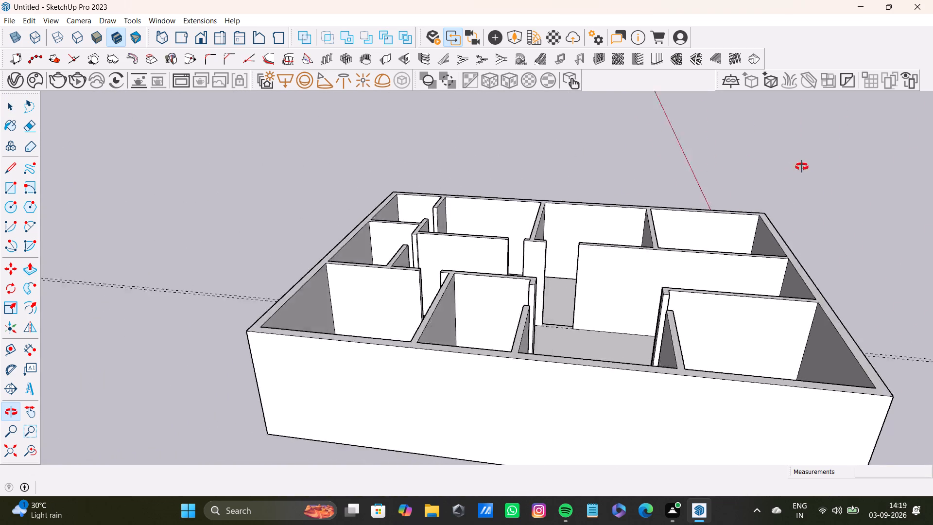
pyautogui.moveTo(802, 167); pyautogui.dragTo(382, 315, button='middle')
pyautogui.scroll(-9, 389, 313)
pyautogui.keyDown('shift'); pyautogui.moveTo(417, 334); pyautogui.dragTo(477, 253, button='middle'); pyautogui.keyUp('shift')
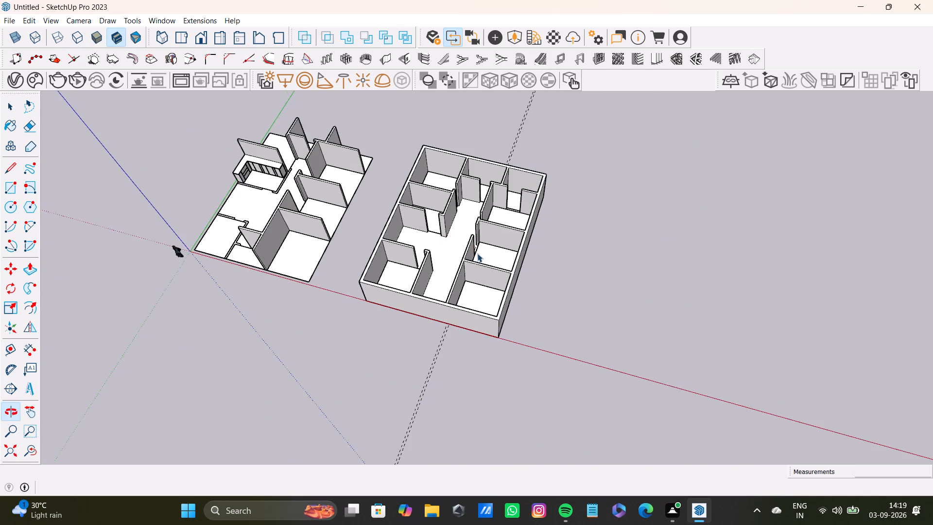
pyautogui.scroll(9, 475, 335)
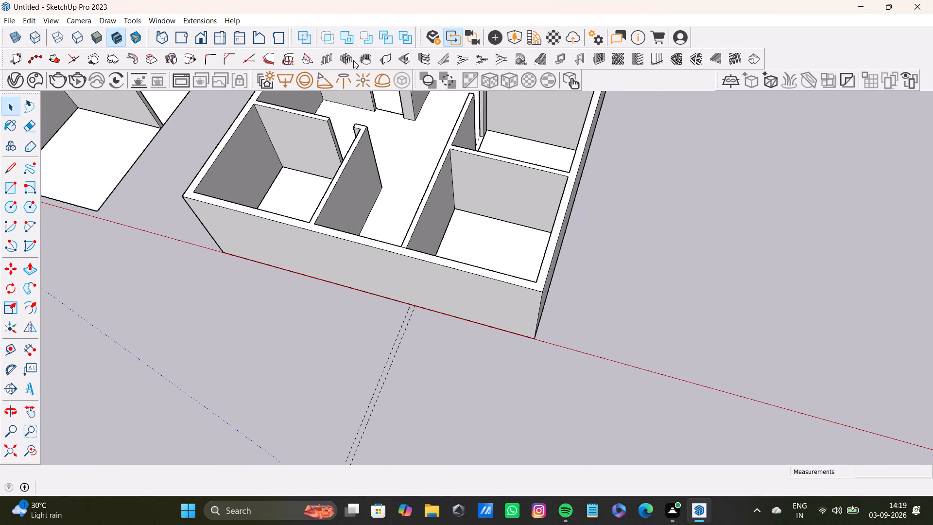
# Undo the 10' wall extrusion of the second floor plan.
pyautogui.hotkey('ctrl', 'z')
# Place a guide line across the hall 4'10" in from the hall's inner edge along the near outer wall.
pyautogui.scroll(-3, 346, 324)
pyautogui.moveTo(371, 268); pyautogui.dragTo(420, 262, button='middle')
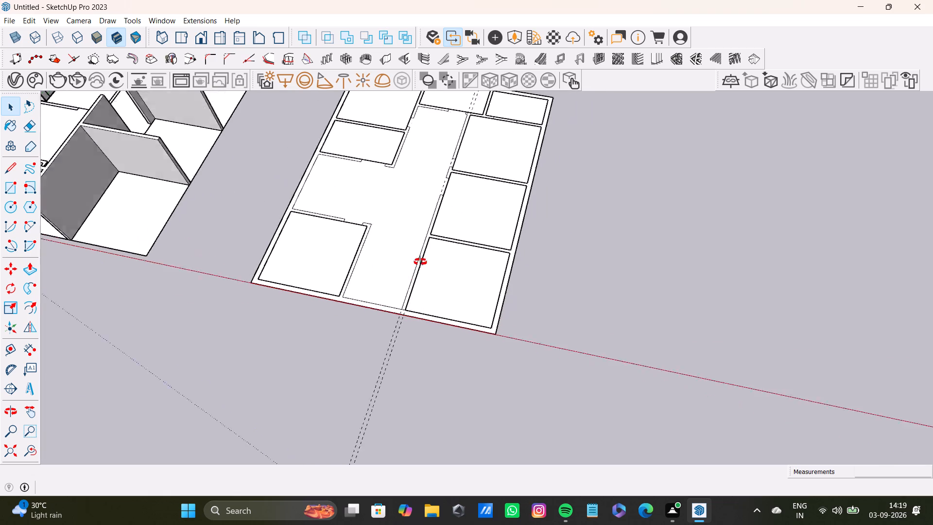
pyautogui.moveTo(420, 262); pyautogui.dragTo(398, 356, button='middle')
pyautogui.scroll(9, 392, 322)
pyautogui.moveTo(387, 321); pyautogui.dragTo(407, 282, button='middle')
pyautogui.scroll(2, 324, 311)
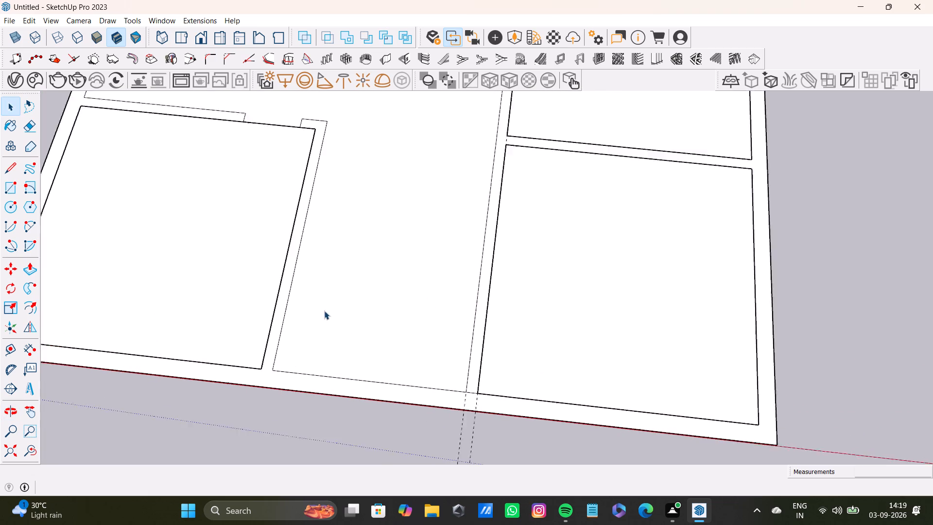
pyautogui.scroll(5, 324, 311)
pyautogui.scroll(-6, 329, 357)
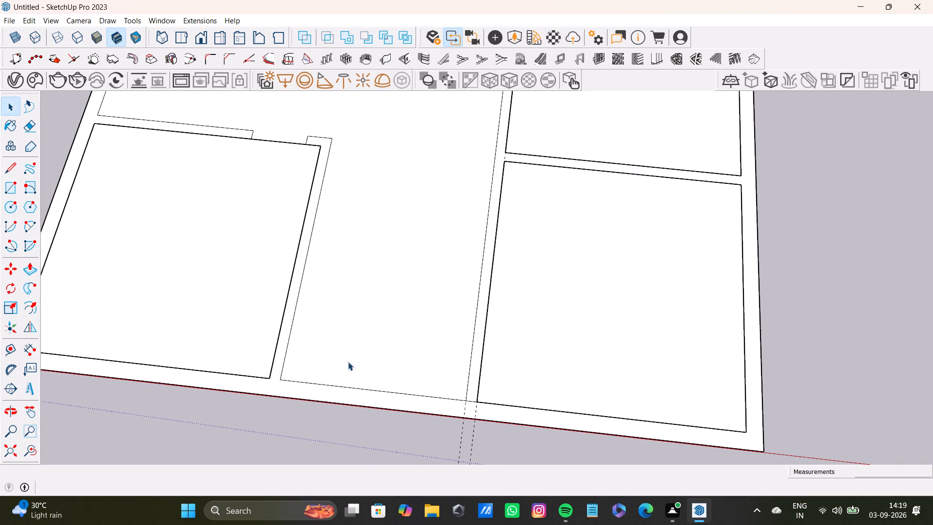
pyautogui.press('t')
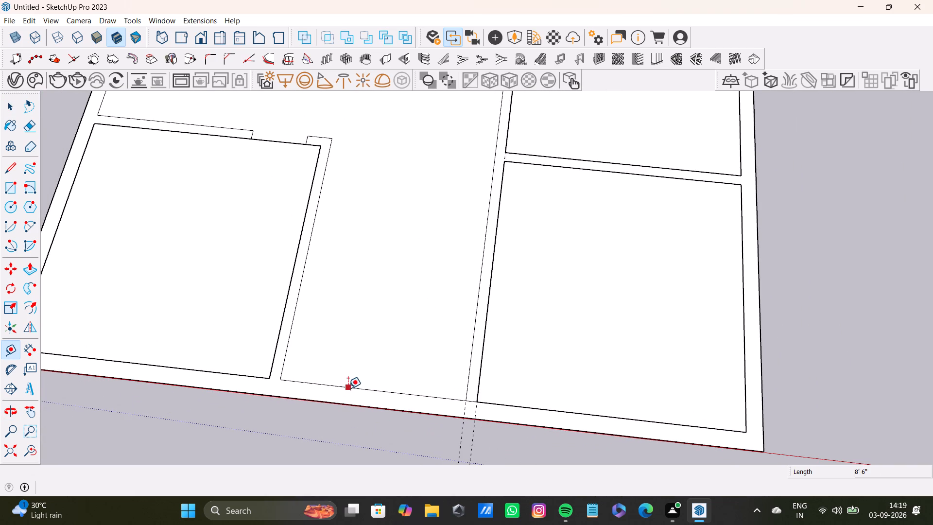
pyautogui.click(348, 388)
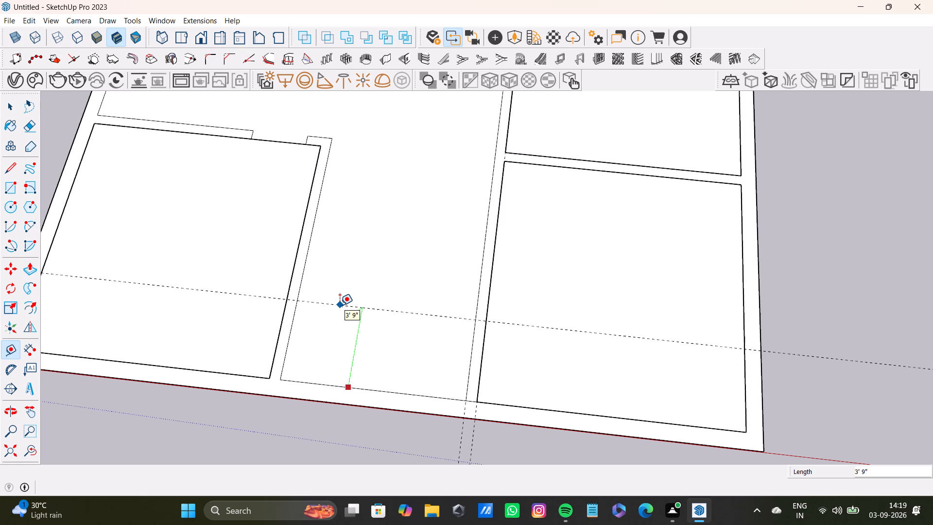
pyautogui.press('4')
pyautogui.press('4')
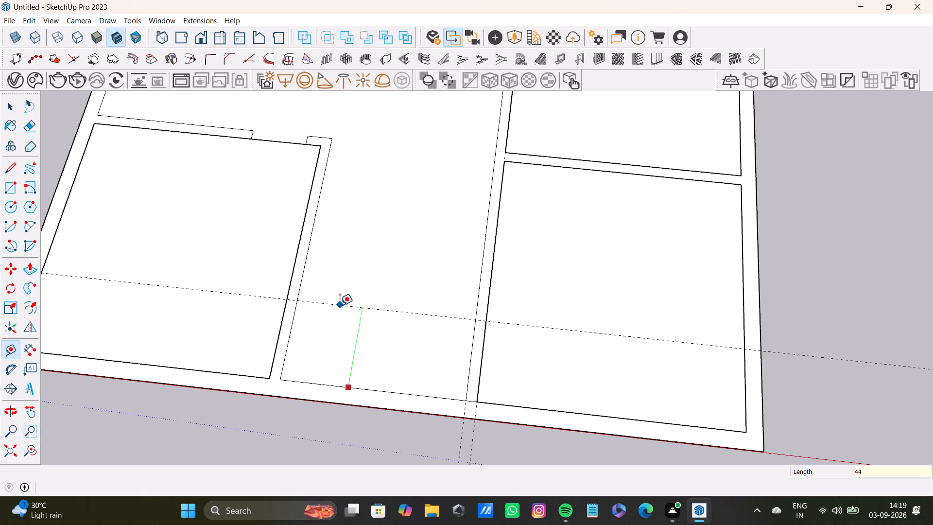
pyautogui.press('BackSpace')
pyautogui.press("'")
pyautogui.write('10')
pyautogui.hotkey('shift', '"')
pyautogui.press('Return')
pyautogui.press('space')
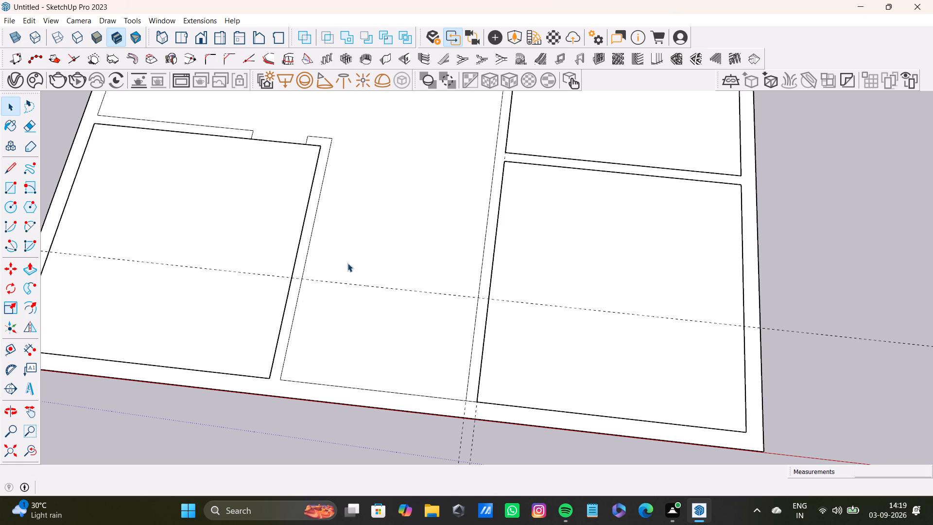
# Add a parallel guide line 6" farther into the hall from the 4'10" guide.
pyautogui.press('t')
pyautogui.click(428, 293)
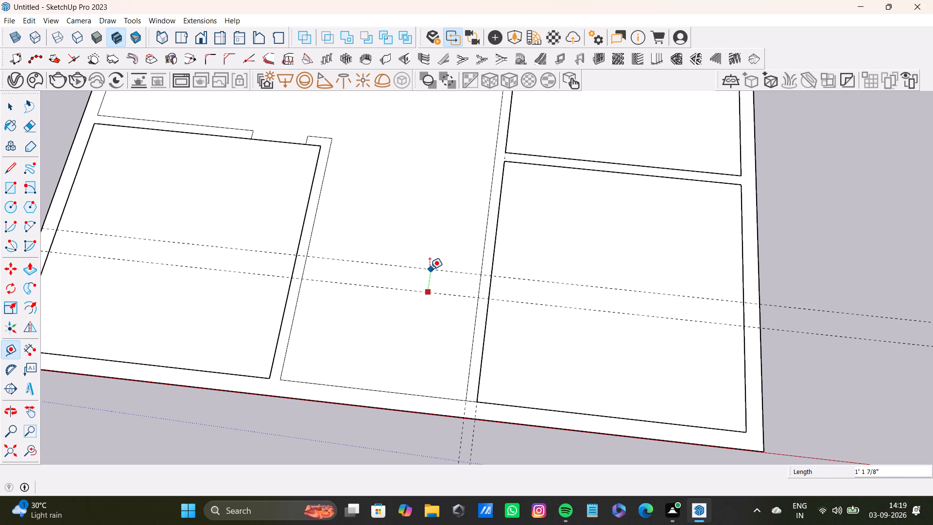
pyautogui.press('6')
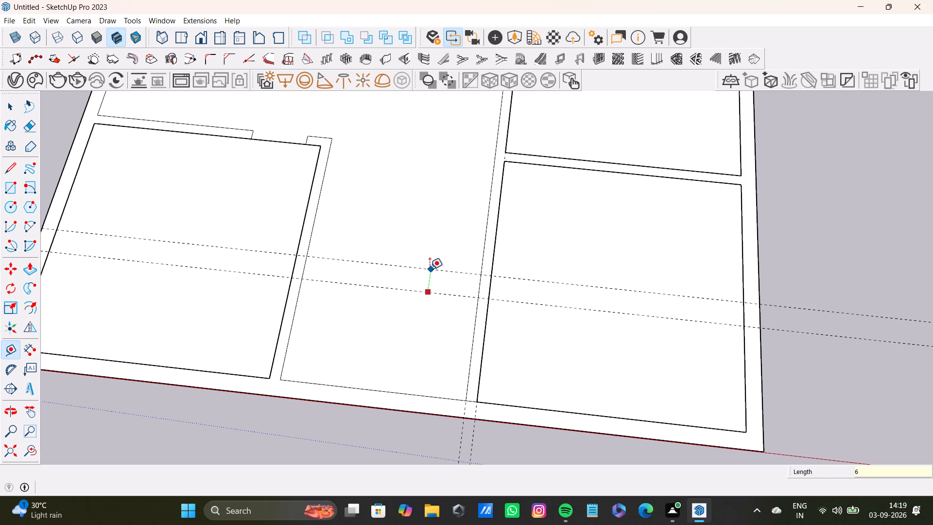
pyautogui.hotkey('shift', '"')
pyautogui.press('Return')
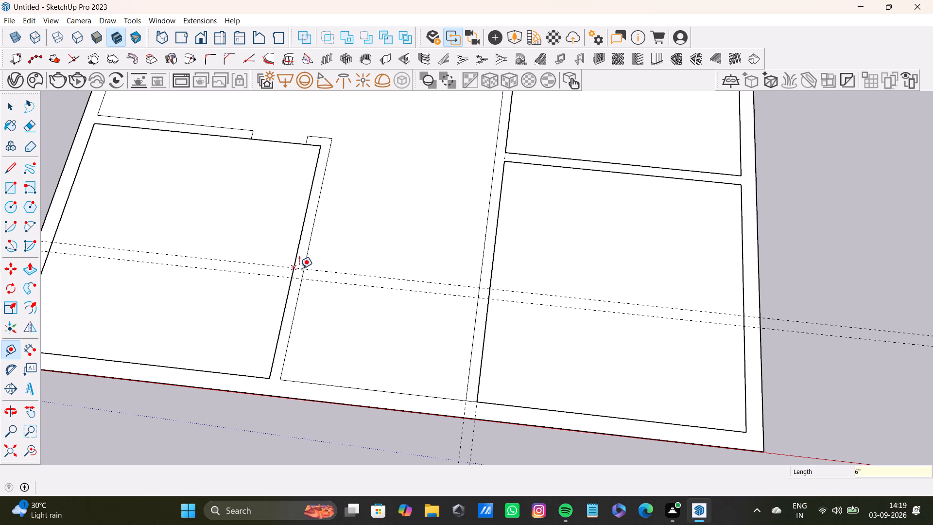
pyautogui.press('space')
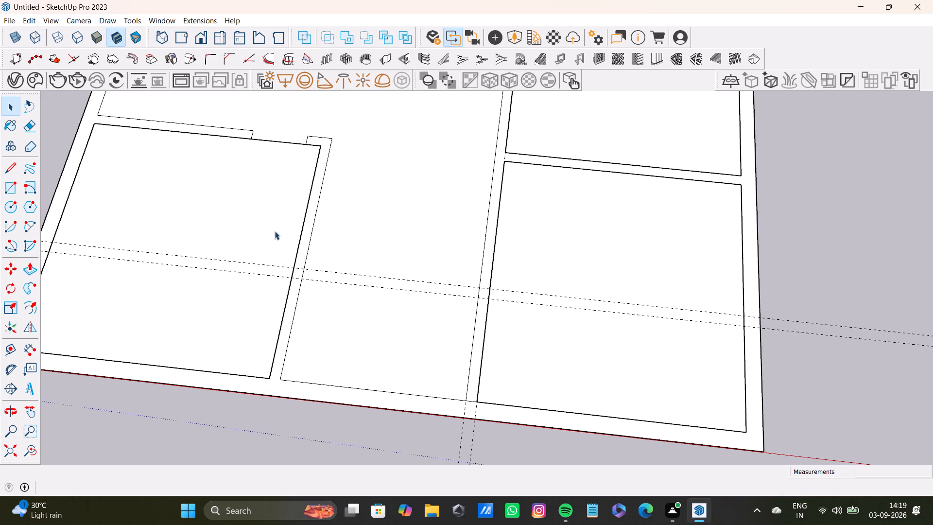
# Draw a wall stub about 2' long between the two guides, starting from the near house-side corner room's wall.
pyautogui.scroll(-5, 298, 293)
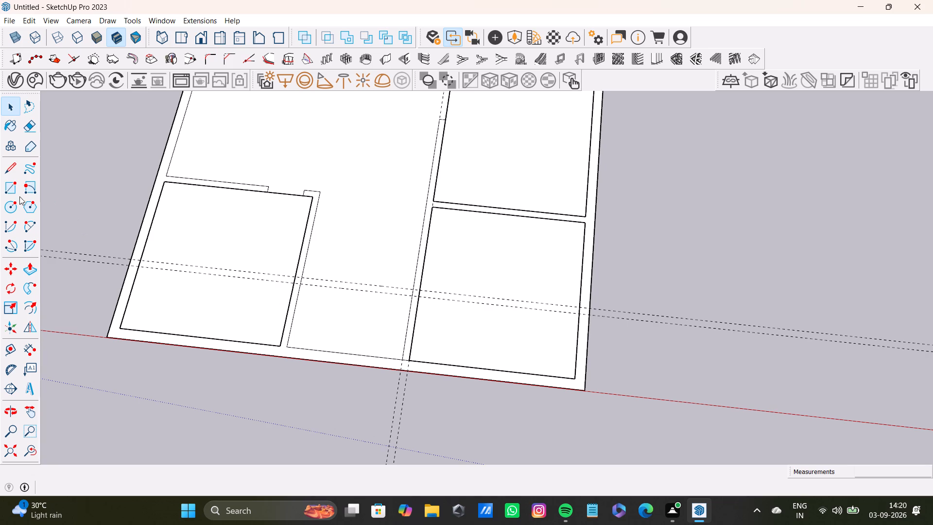
pyautogui.click(9, 169)
pyautogui.scroll(8, 318, 298)
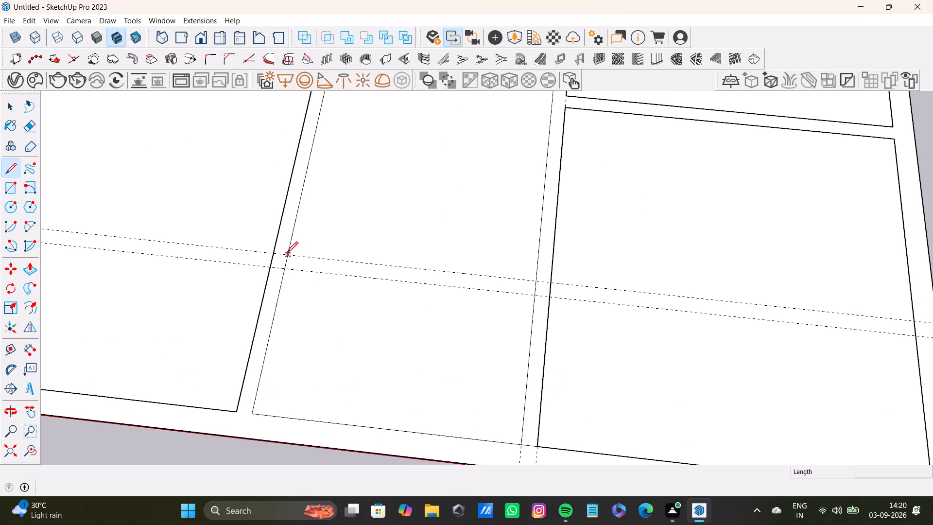
pyautogui.click(287, 253)
pyautogui.click(347, 263)
pyautogui.click(345, 277)
pyautogui.click(285, 270)
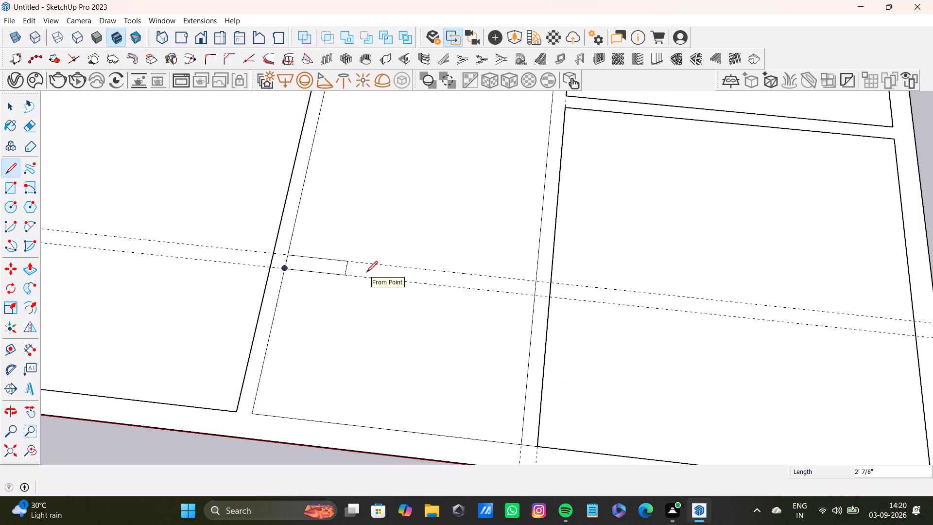
# Draw the partition's other 6" thick segment between the guides, leaving a doorway gap and ending at the hall's long inner wall.
pyautogui.click(398, 264)
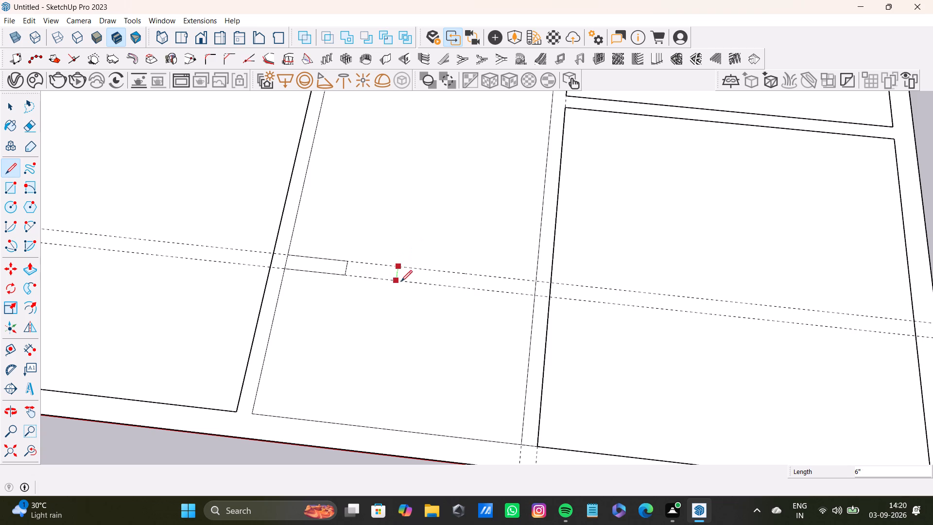
pyautogui.click(401, 282)
pyautogui.click(534, 296)
pyautogui.click(535, 278)
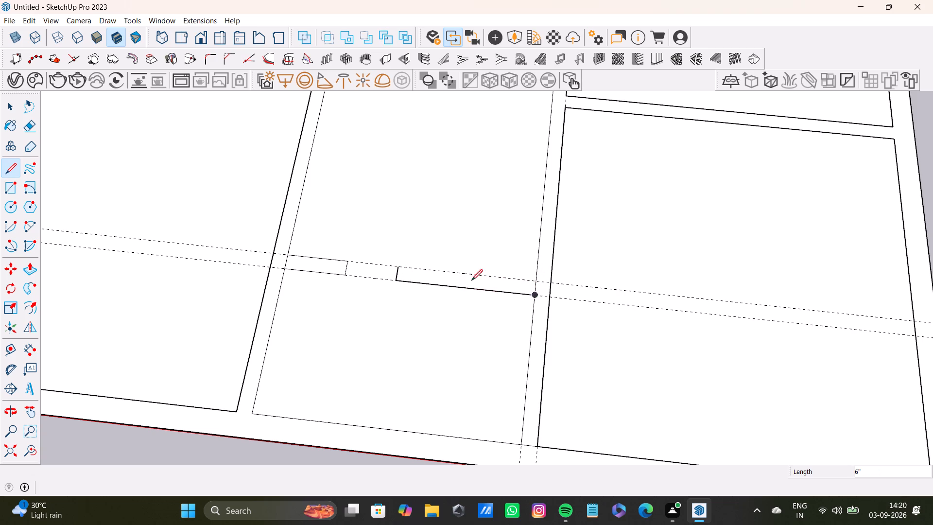
pyautogui.click(401, 264)
pyautogui.click(535, 277)
pyautogui.press('space')
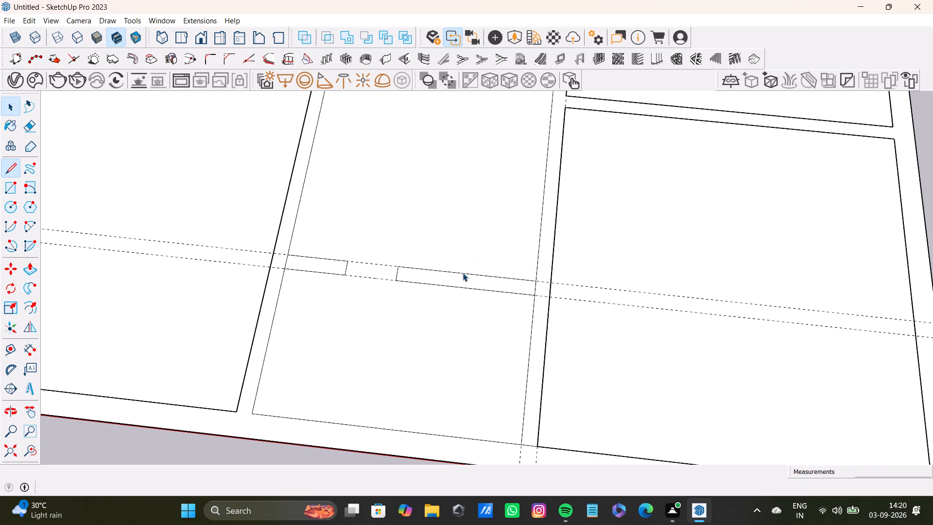
# Examine the new hall partition up close, select its longer segment's face to check it, and clear the selection.
pyautogui.scroll(-9, 463, 273)
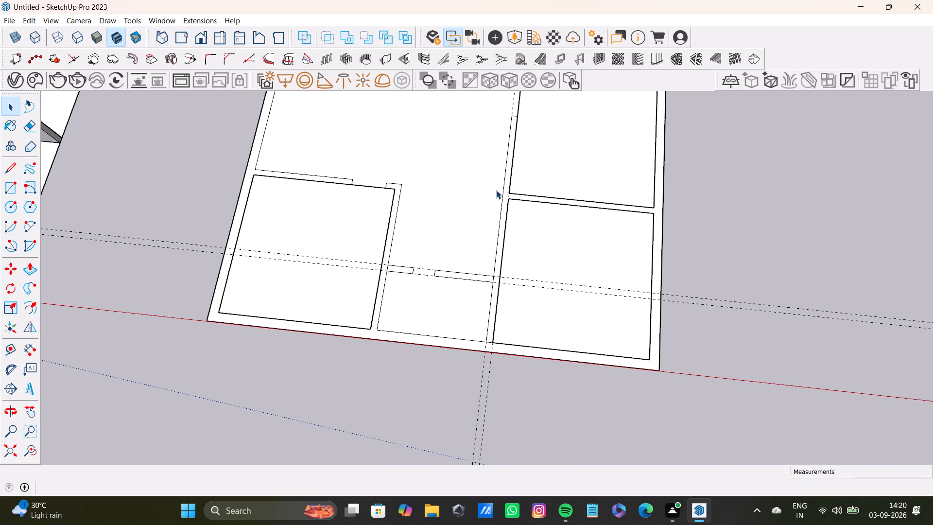
pyautogui.scroll(12, 496, 190)
pyautogui.scroll(-9, 348, 314)
pyautogui.moveTo(353, 322); pyautogui.dragTo(384, 317, button='middle')
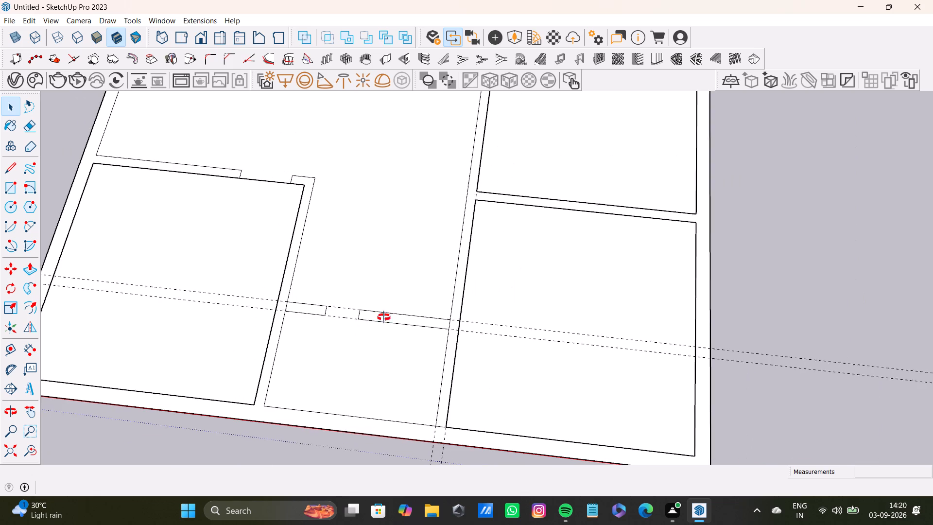
pyautogui.moveTo(384, 317); pyautogui.dragTo(415, 325, button='middle')
pyautogui.scroll(13, 375, 298)
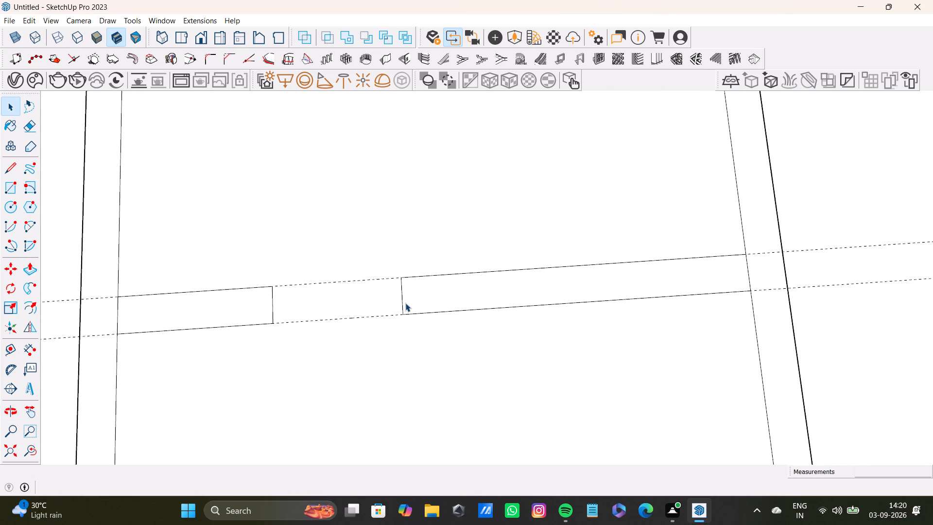
pyautogui.click(404, 305)
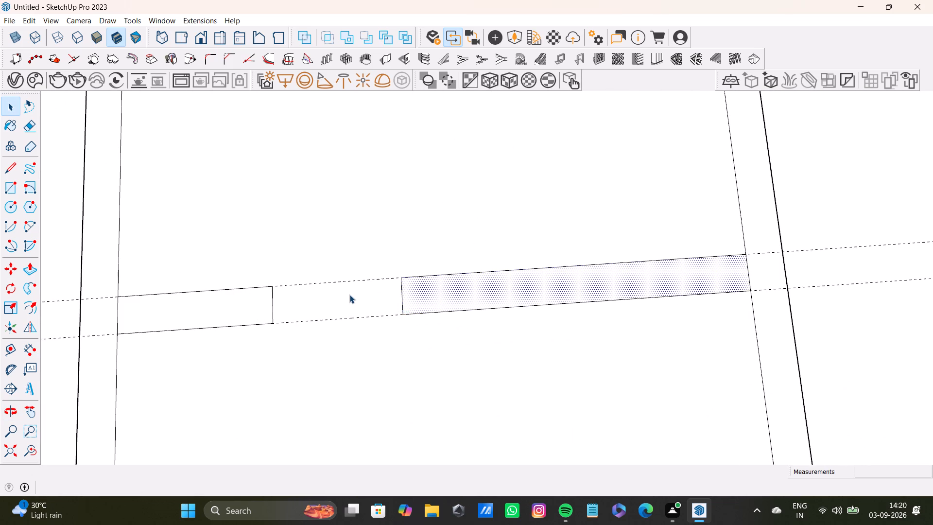
pyautogui.scroll(-20, 349, 295)
pyautogui.scroll(-4, 349, 295)
pyautogui.click(619, 247)
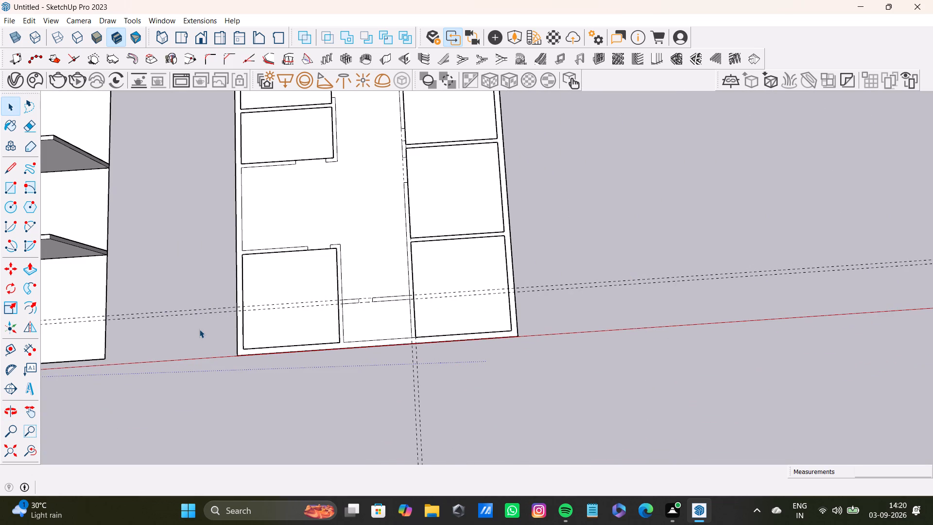